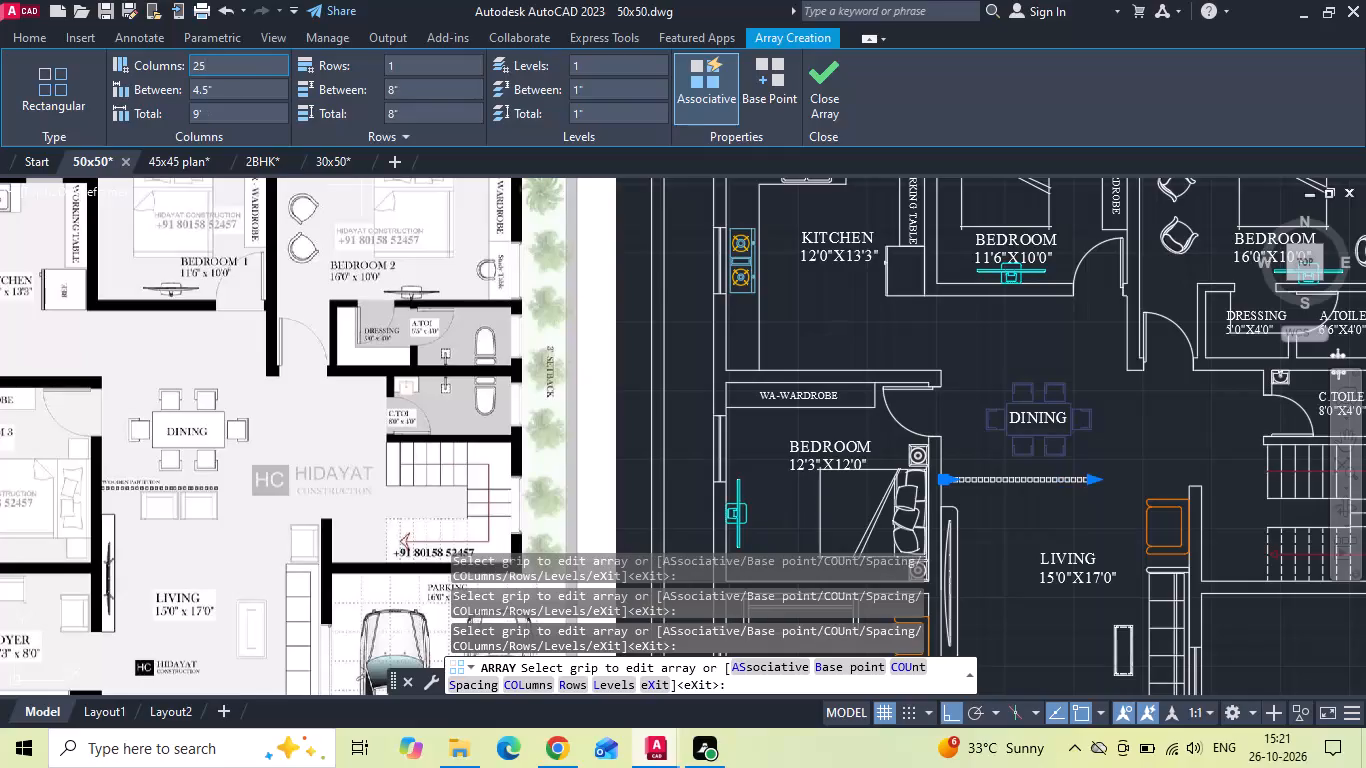
Set the array of small squares between the dining and living areas to 22 columns and finish the array.
click(215, 61)
text(22)
key(Return)
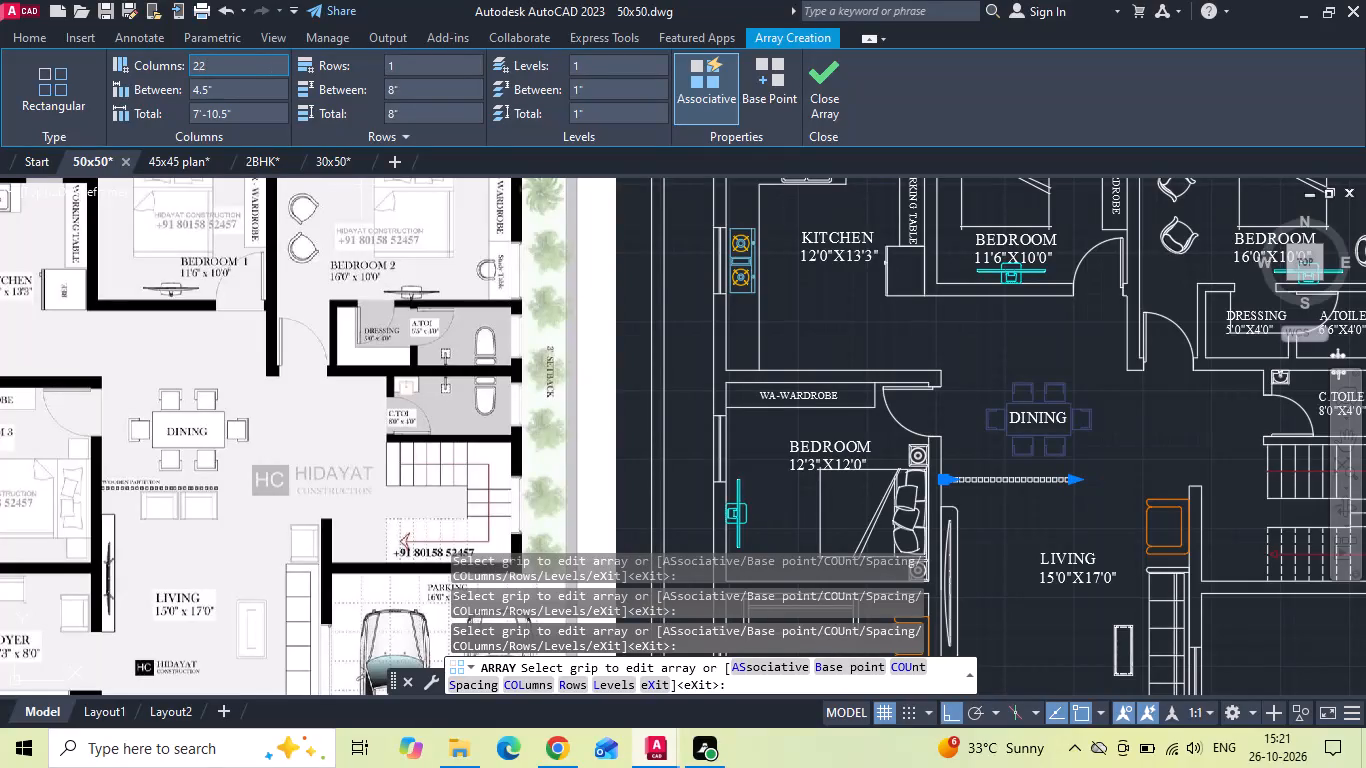
click(218, 57)
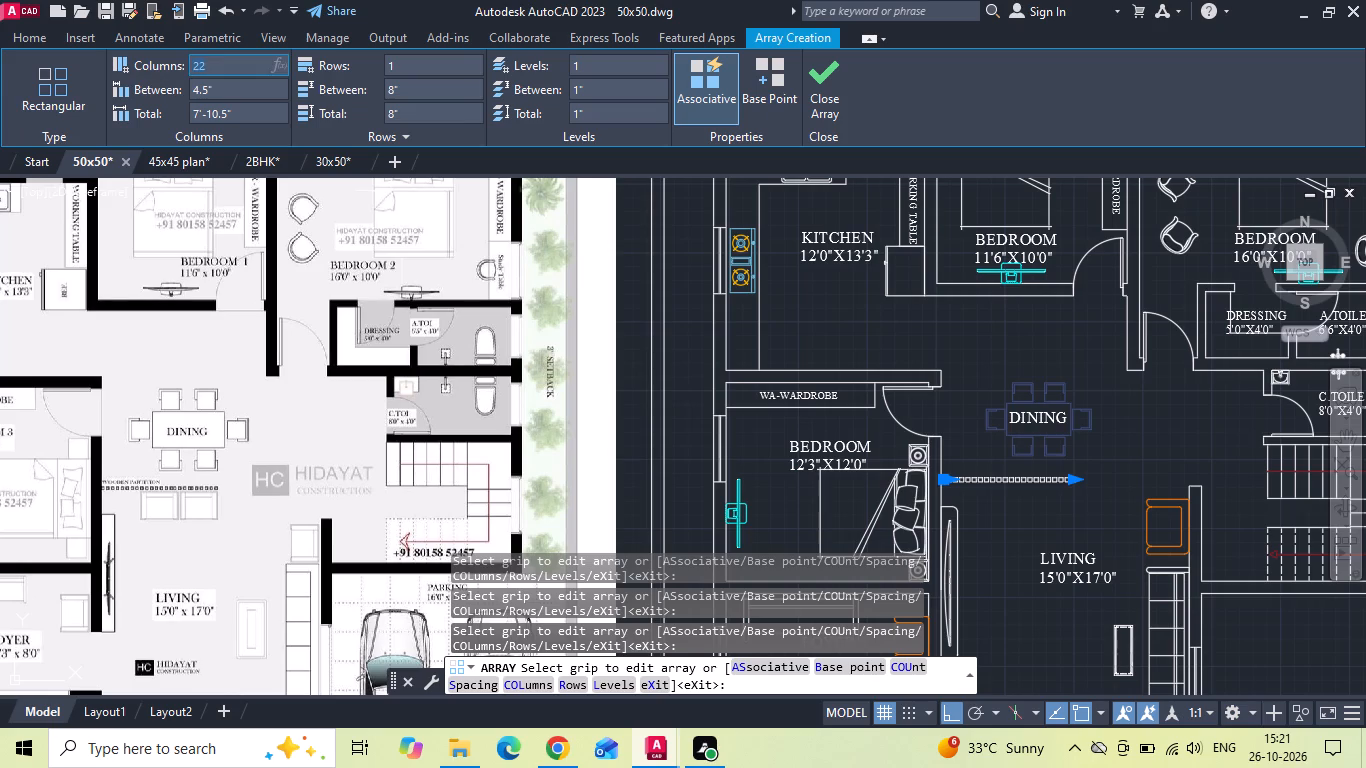
key(0)
key(Return)
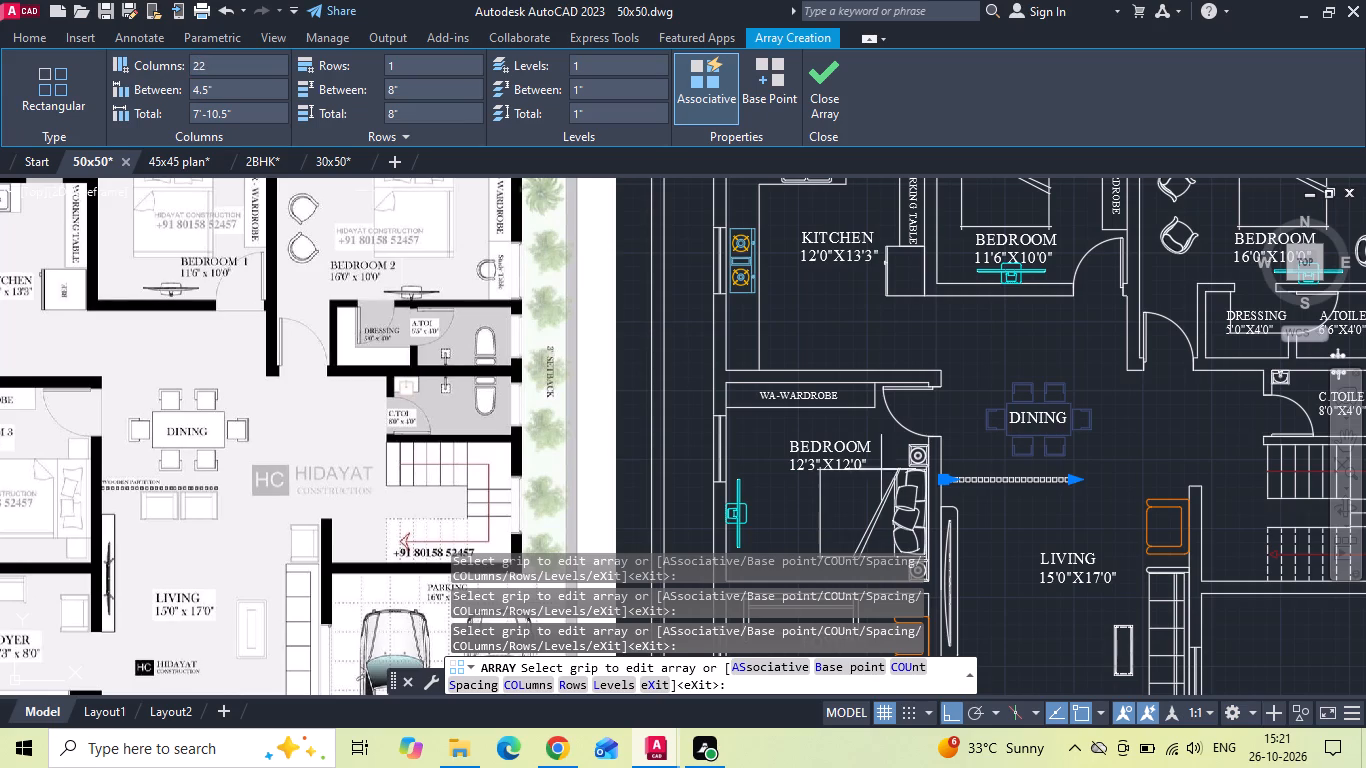
click(977, 533)
key(space)
scroll(1061, 512, up, 3)
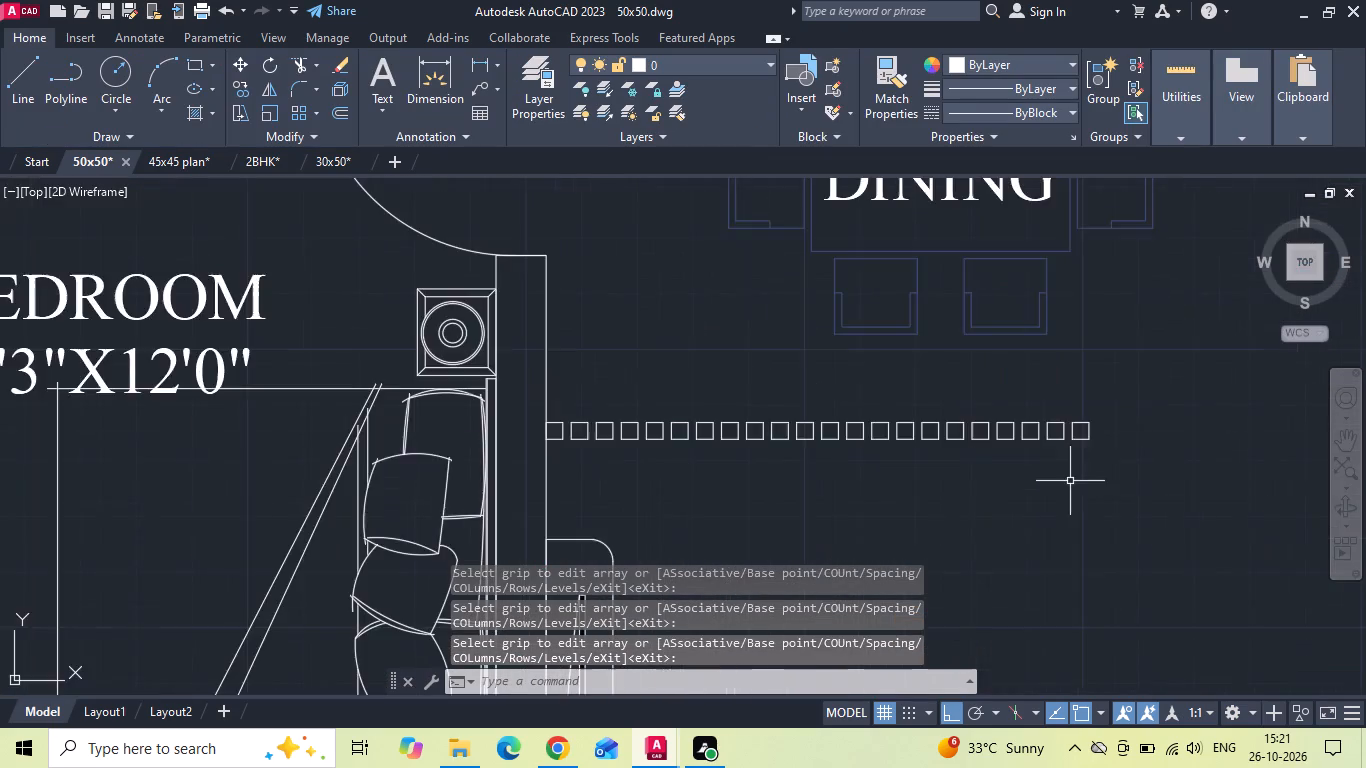
Set the existing array of partition squares below the dining table to 20 columns.
scroll(912, 418, down, 2)
click(960, 421)
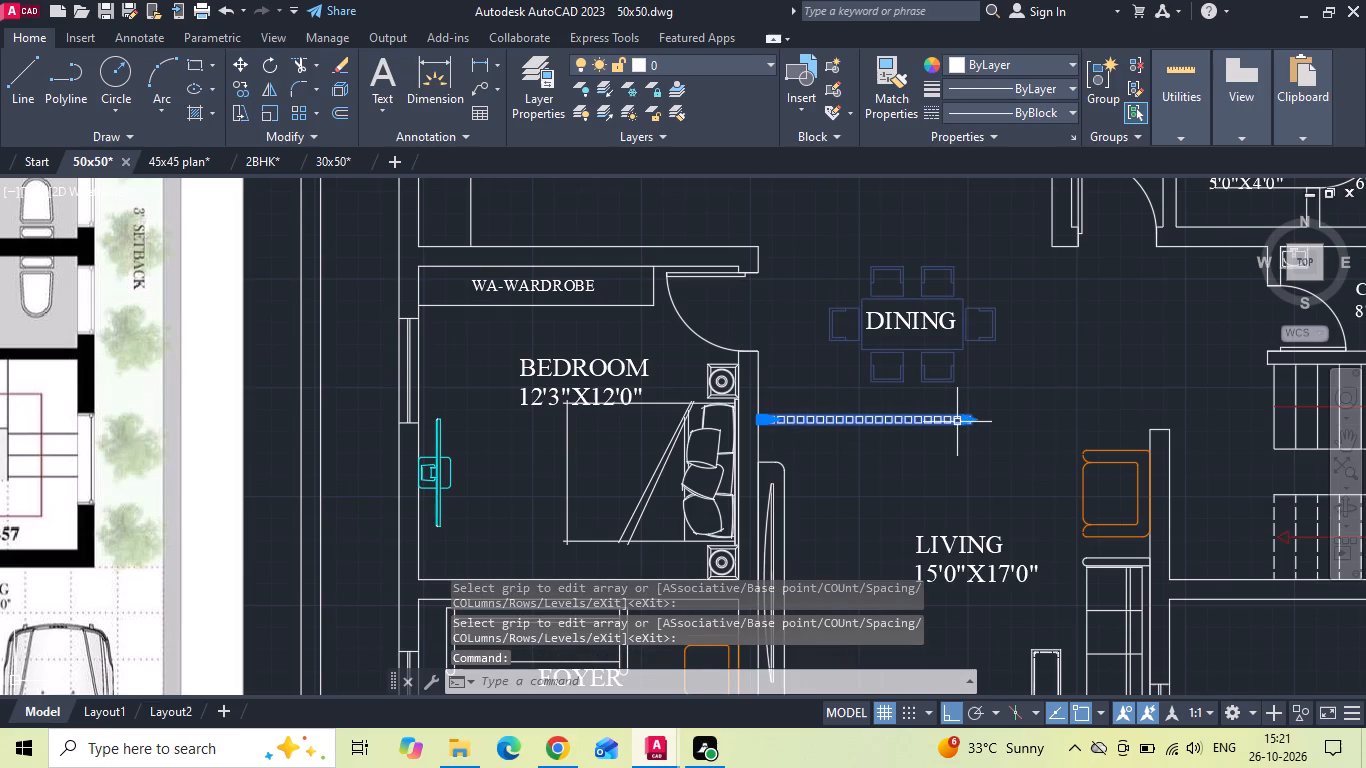
click(217, 72)
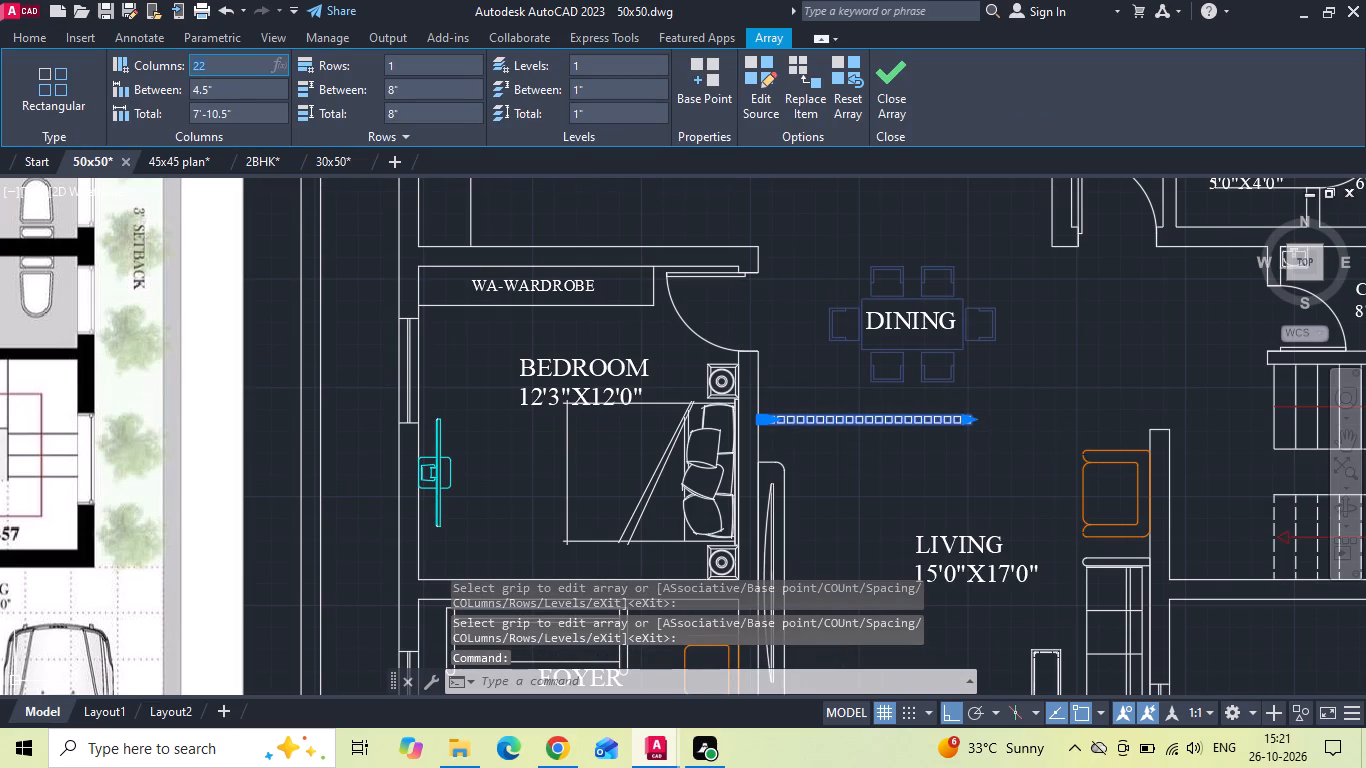
text(20)
key(Return)
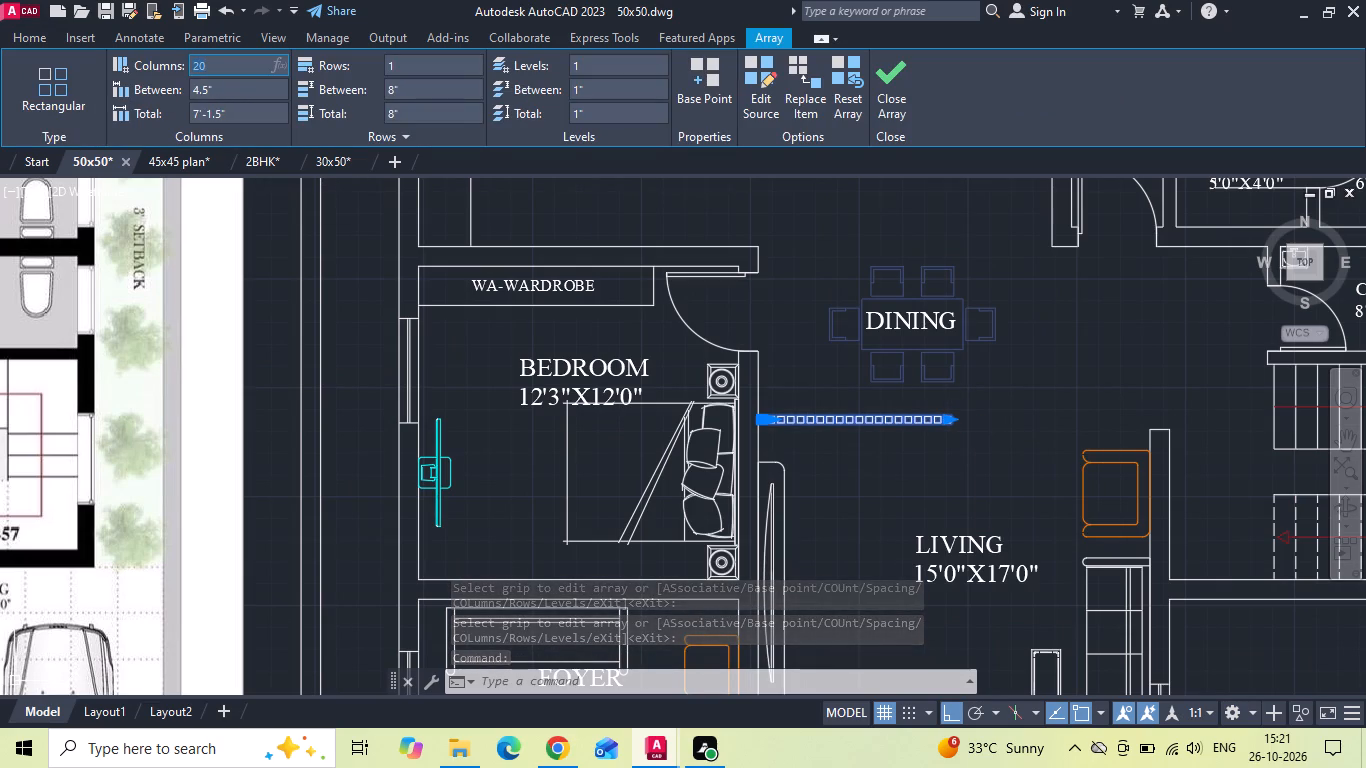
click(860, 475)
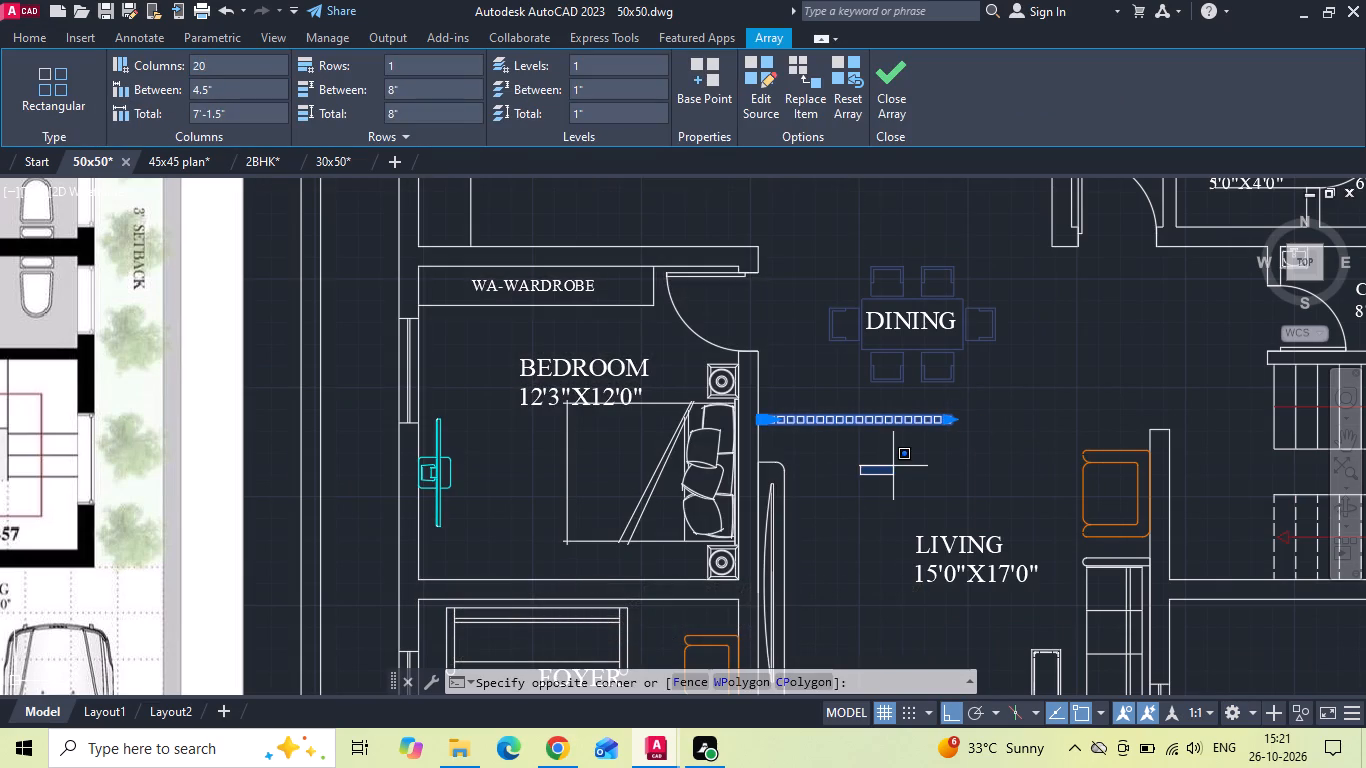
key(Escape)
key(Escape)
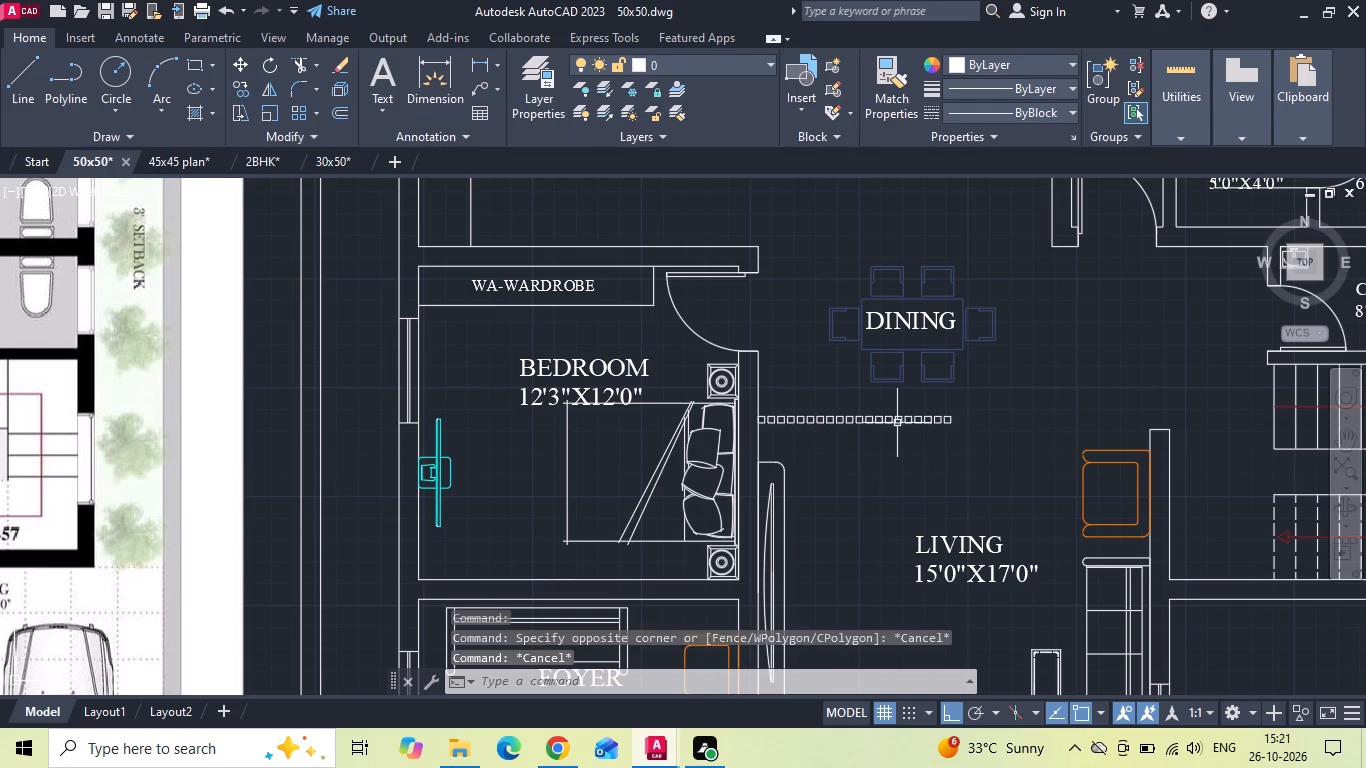
click(897, 419)
key(Escape)
Copy the orange living-room armchair to a spot directly above the original.
scroll(824, 417, down, 2)
scroll(880, 450, up, 1)
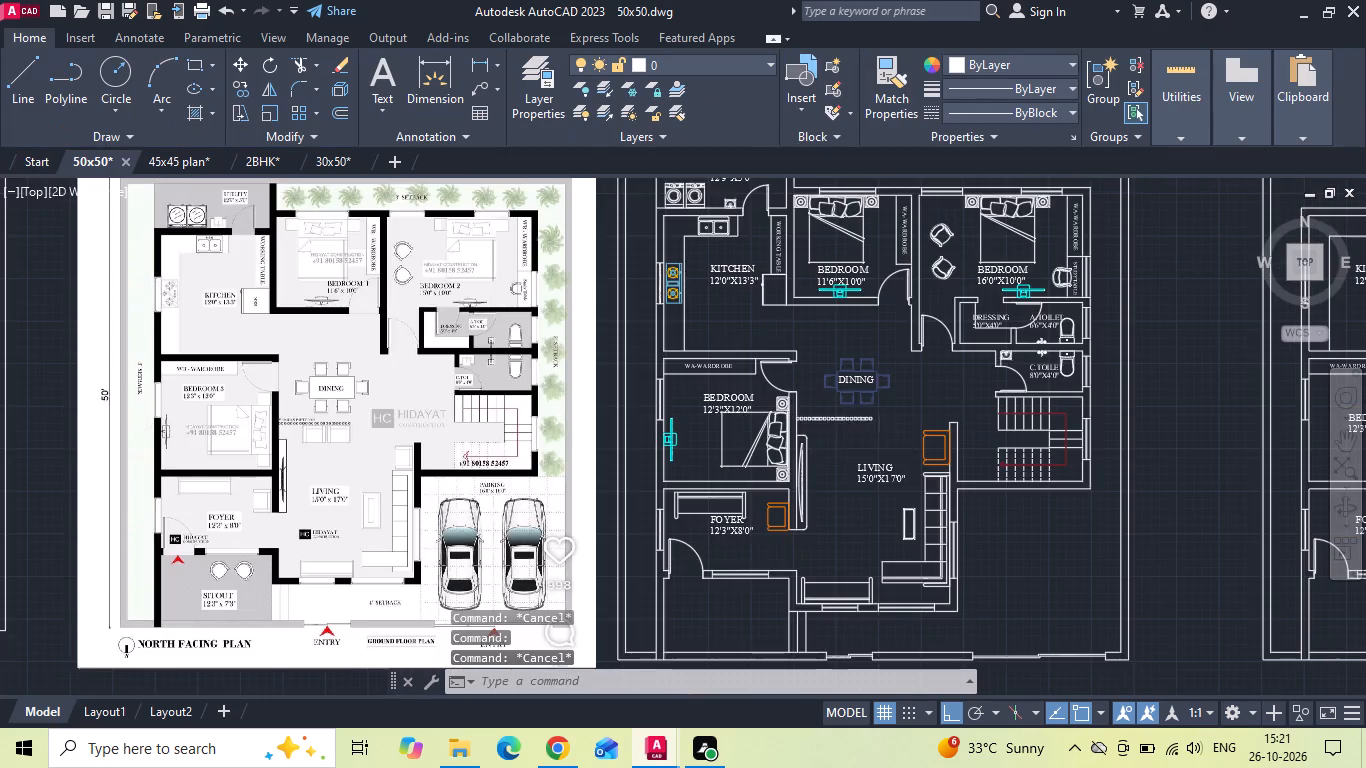
scroll(896, 459, down, 1)
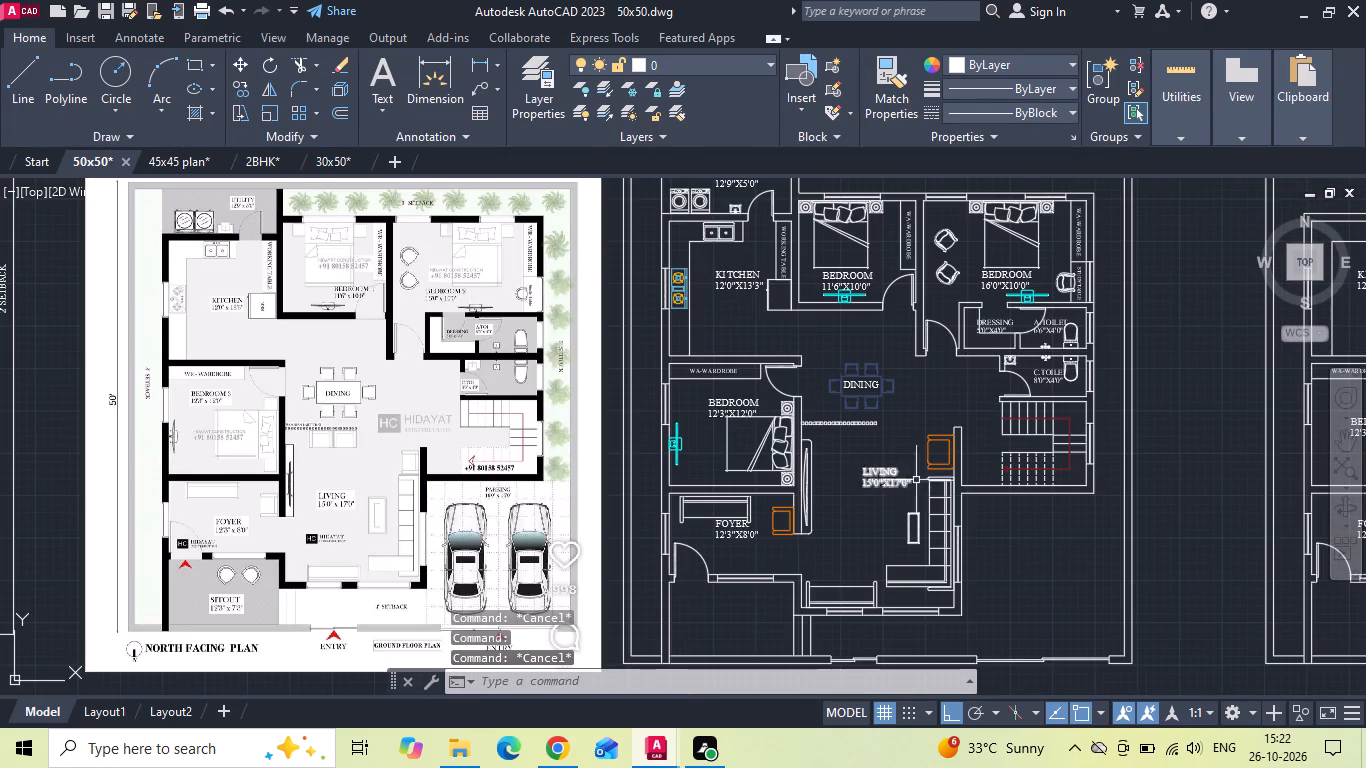
scroll(926, 466, up, 2)
click(930, 414)
click(915, 382)
right_click(915, 381)
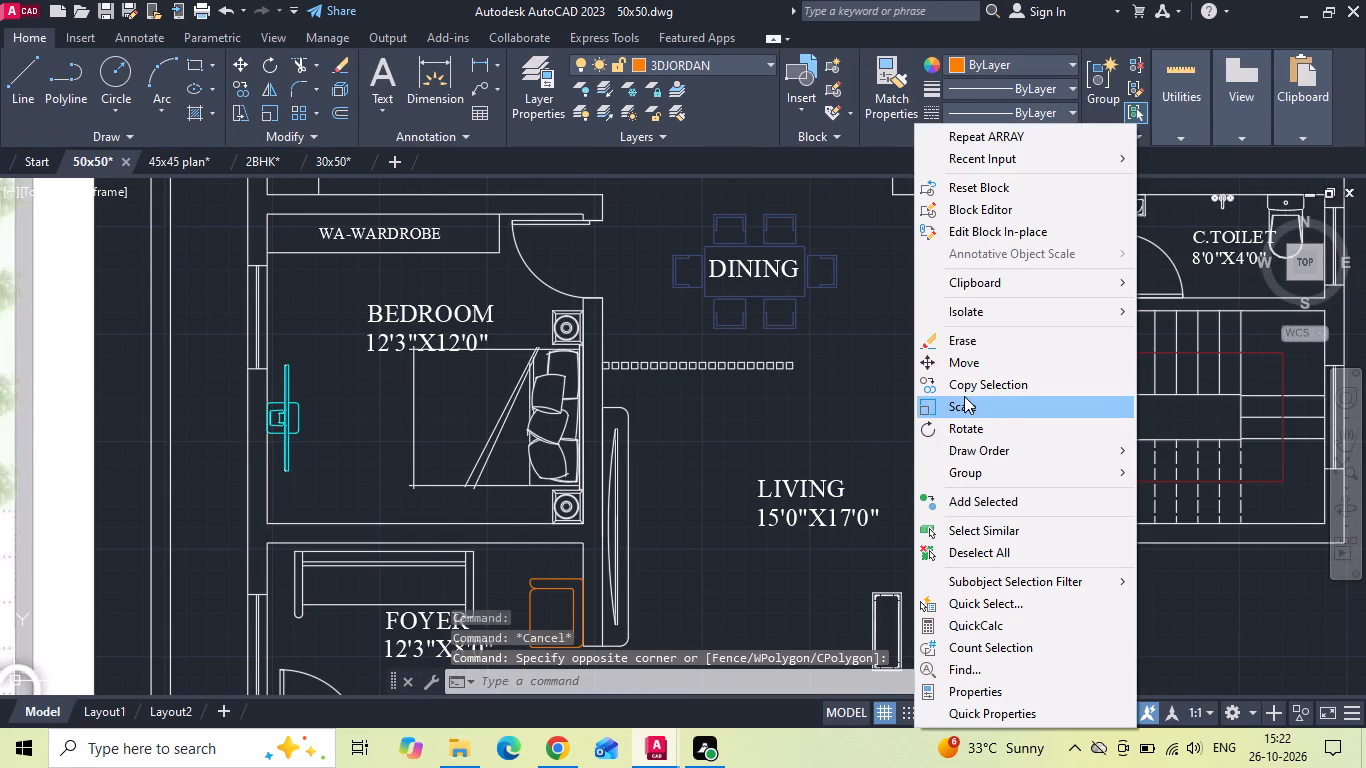
click(970, 386)
scroll(964, 397, up, 1)
click(964, 397)
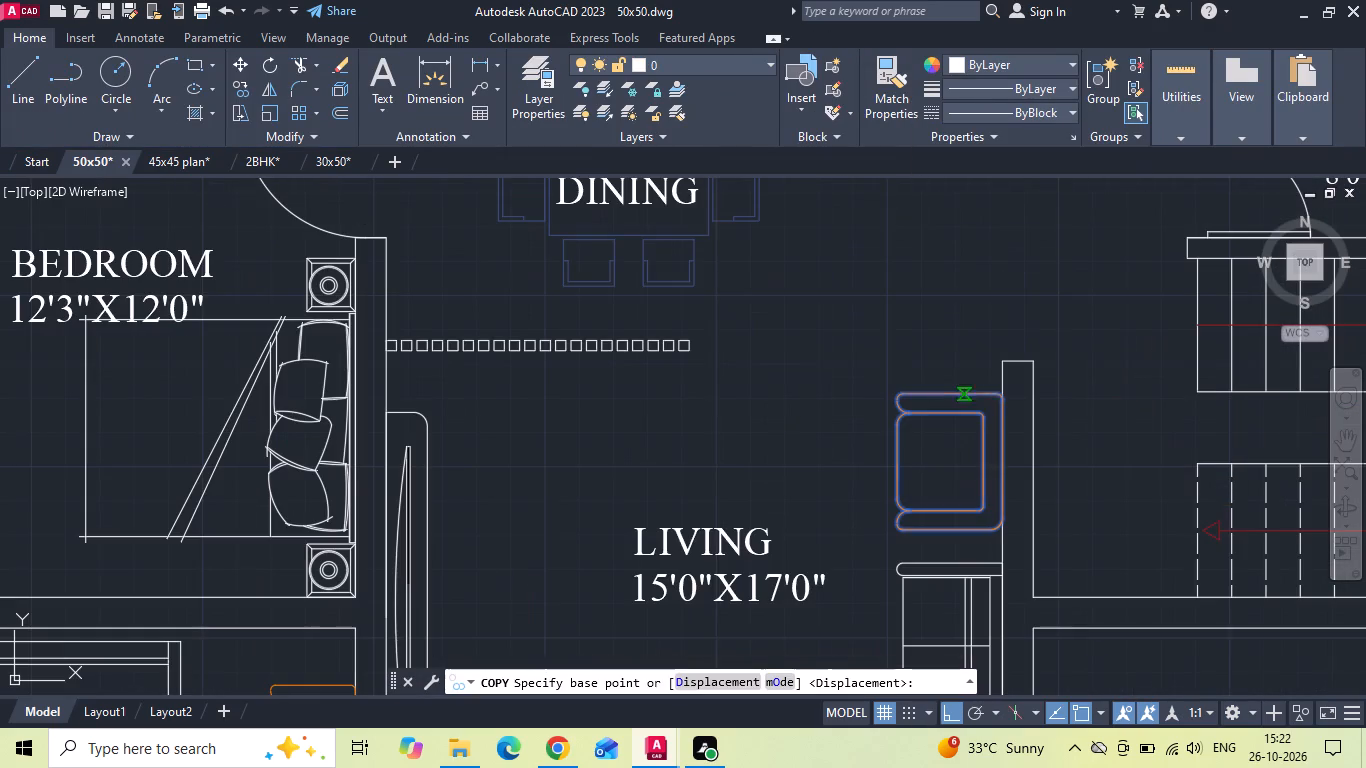
click(954, 315)
key(Escape)
Rotate the copied armchair 90° counterclockwise so its back faces the top of the plan.
drag(957, 294, 924, 332)
click(899, 359)
right_click(898, 361)
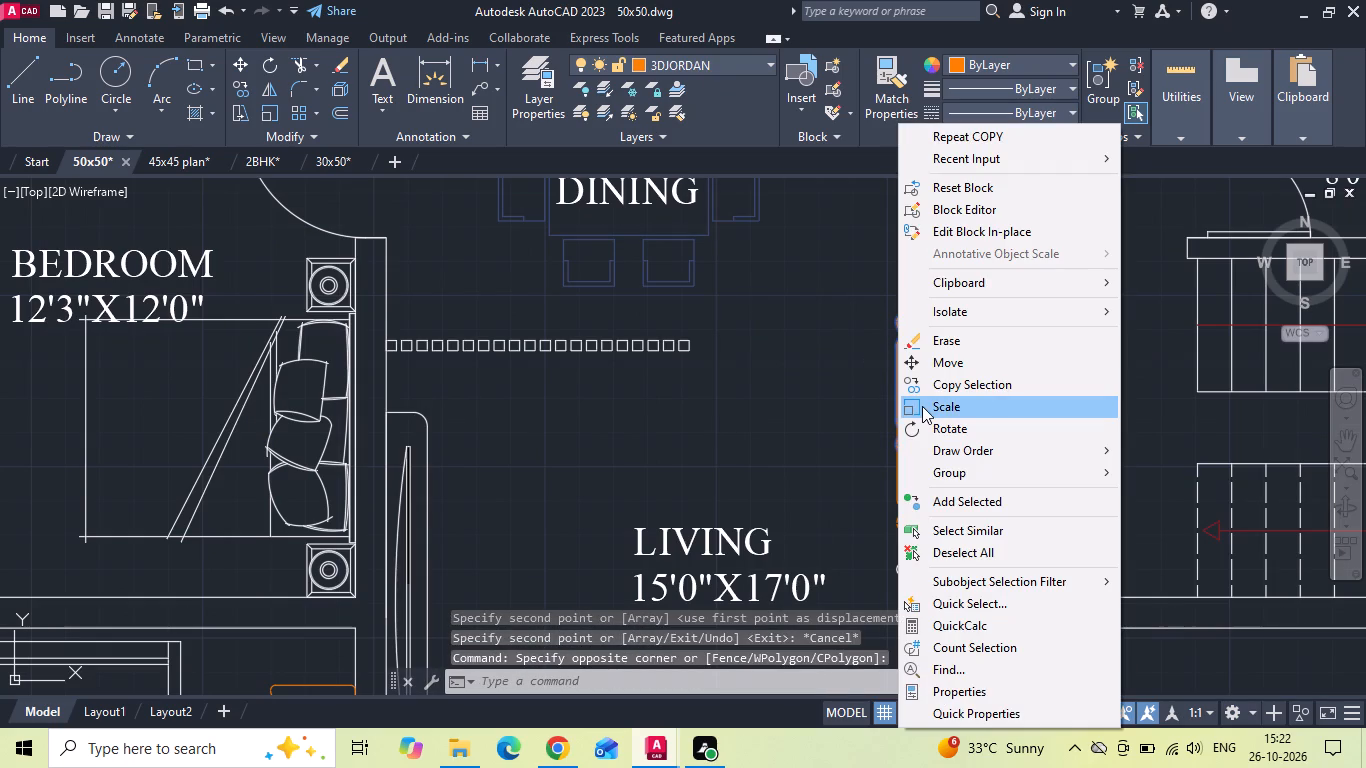
click(929, 426)
click(923, 330)
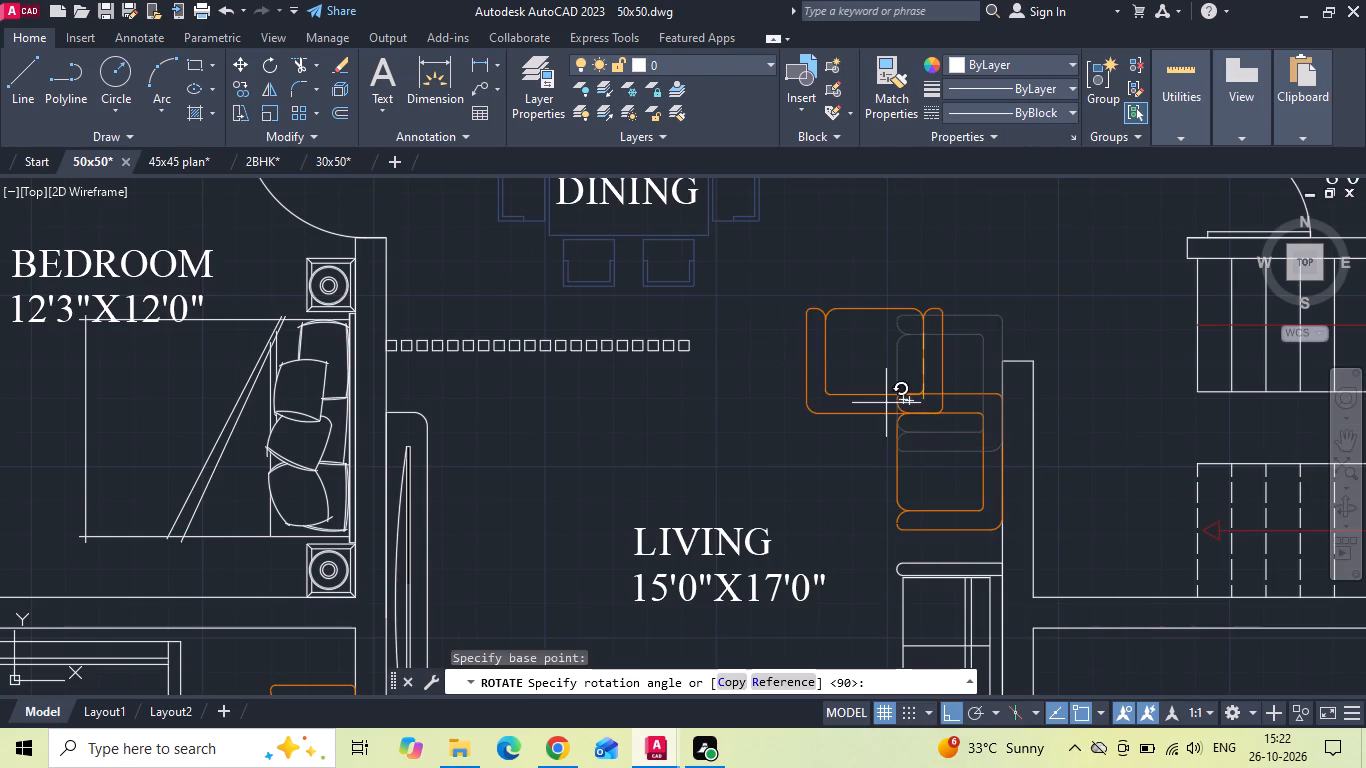
click(860, 243)
Move the rotated armchair so its back sits against the underside of the partition squares near their right end.
drag(926, 232, 916, 261)
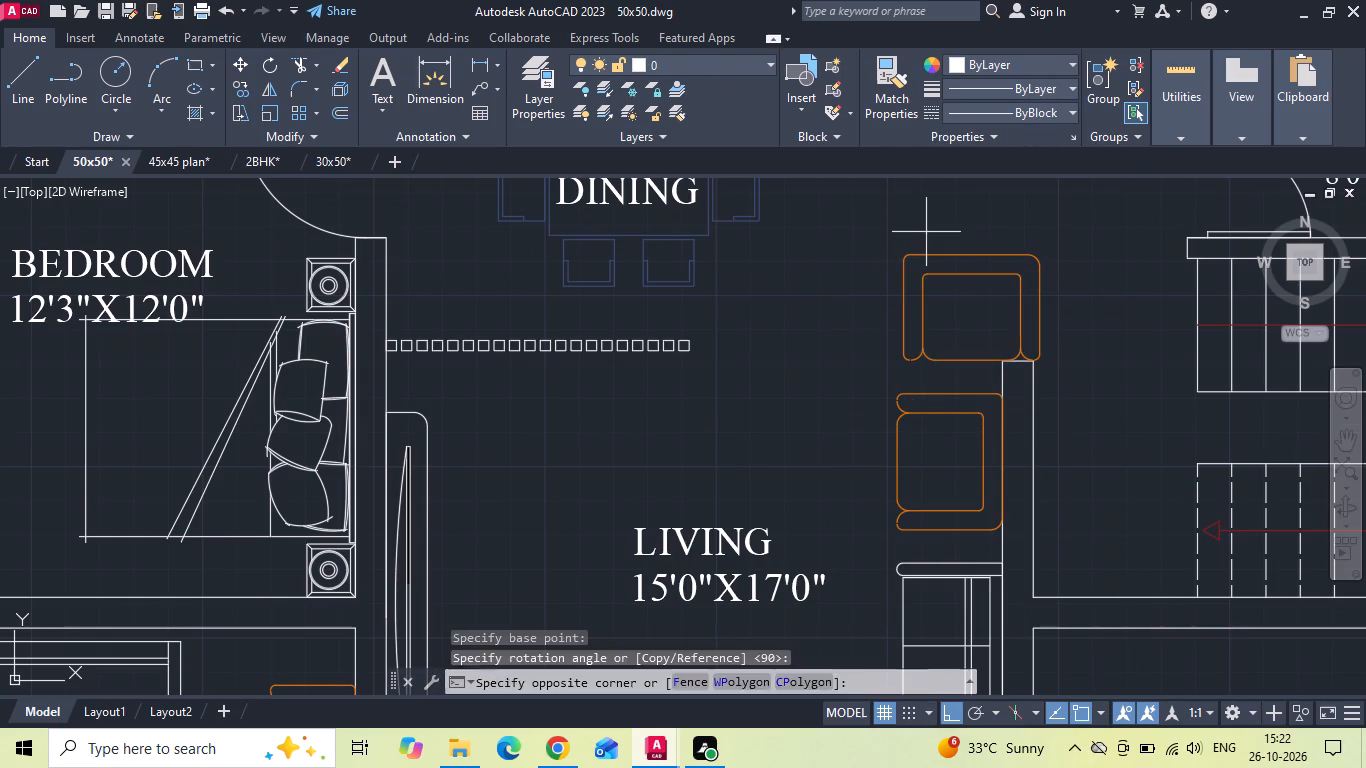
drag(916, 261, 922, 253)
click(905, 280)
right_click(904, 282)
click(942, 357)
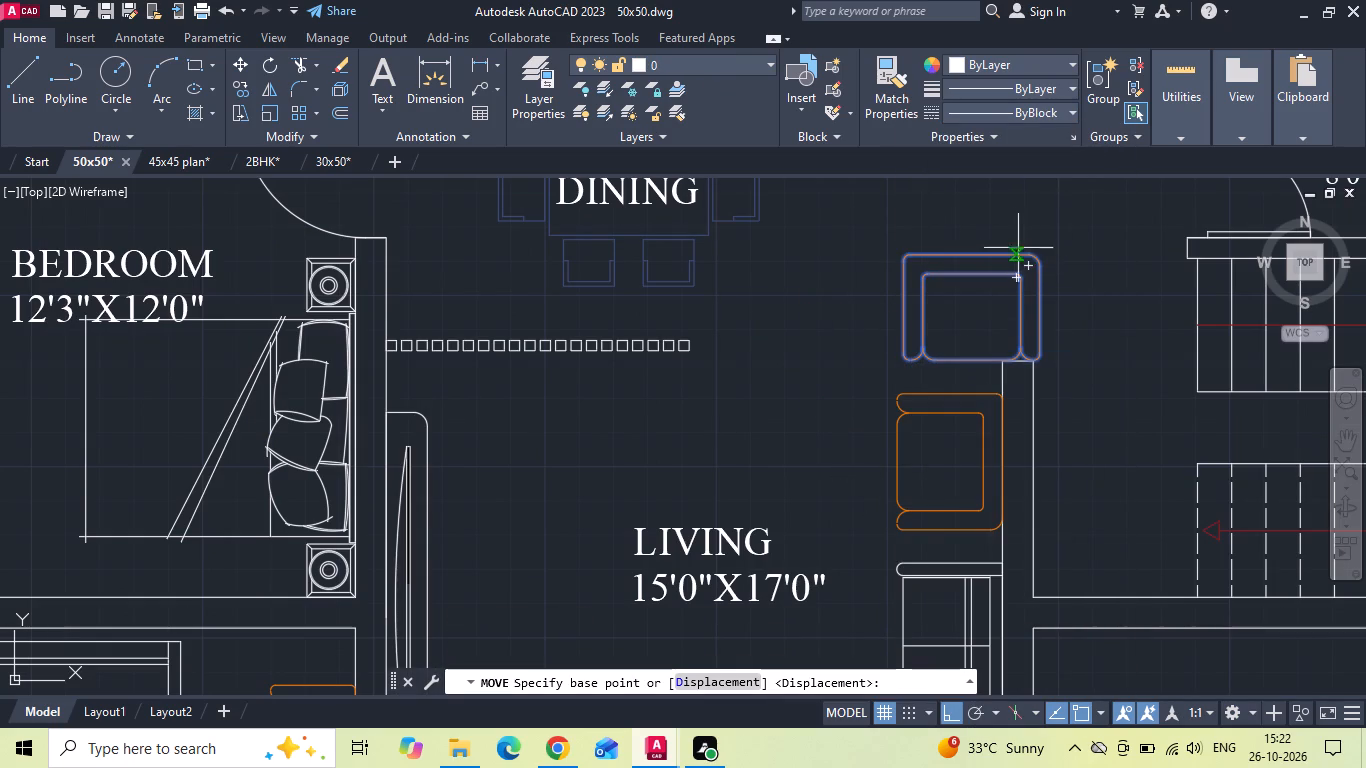
click(1021, 251)
click(674, 355)
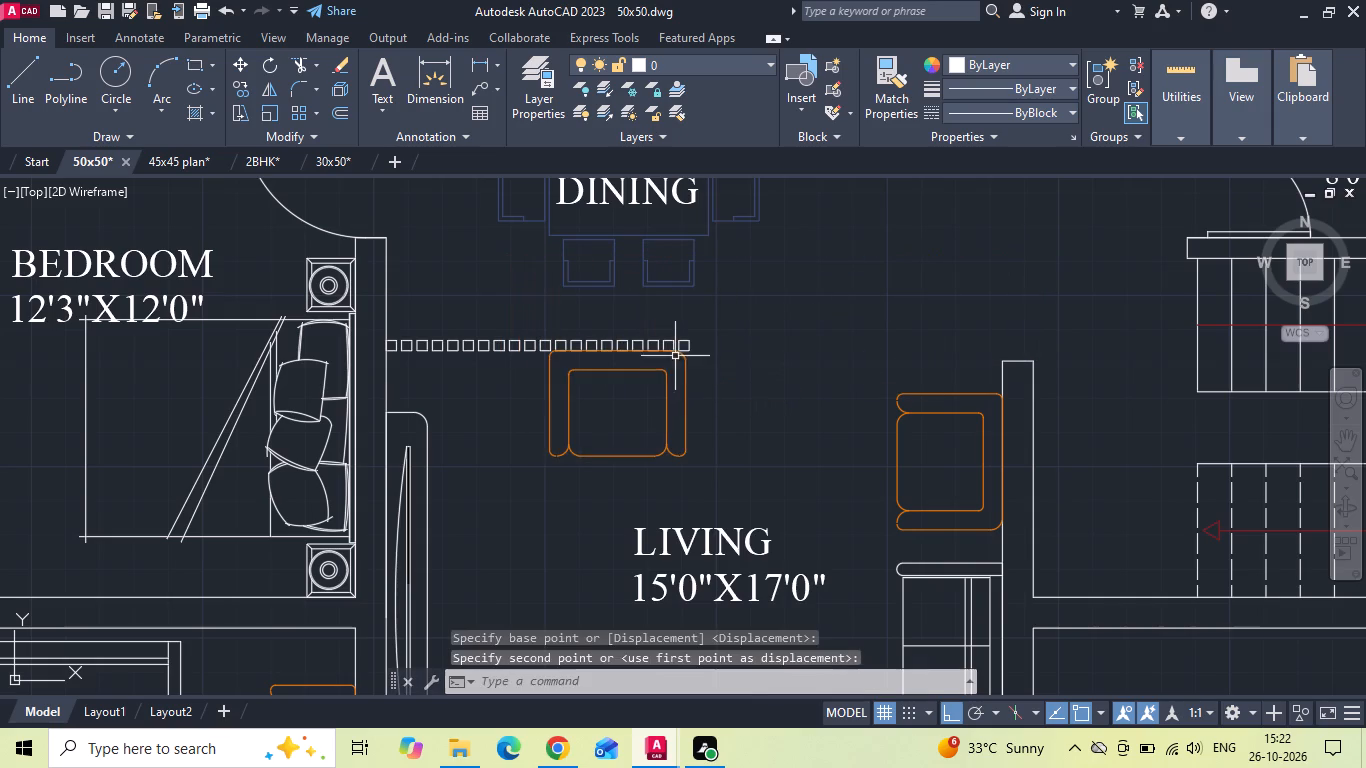
Scale down the armchair below the partition, using a base point on its back edge.
drag(704, 390, 667, 400)
click(612, 410)
right_click(610, 410)
click(619, 398)
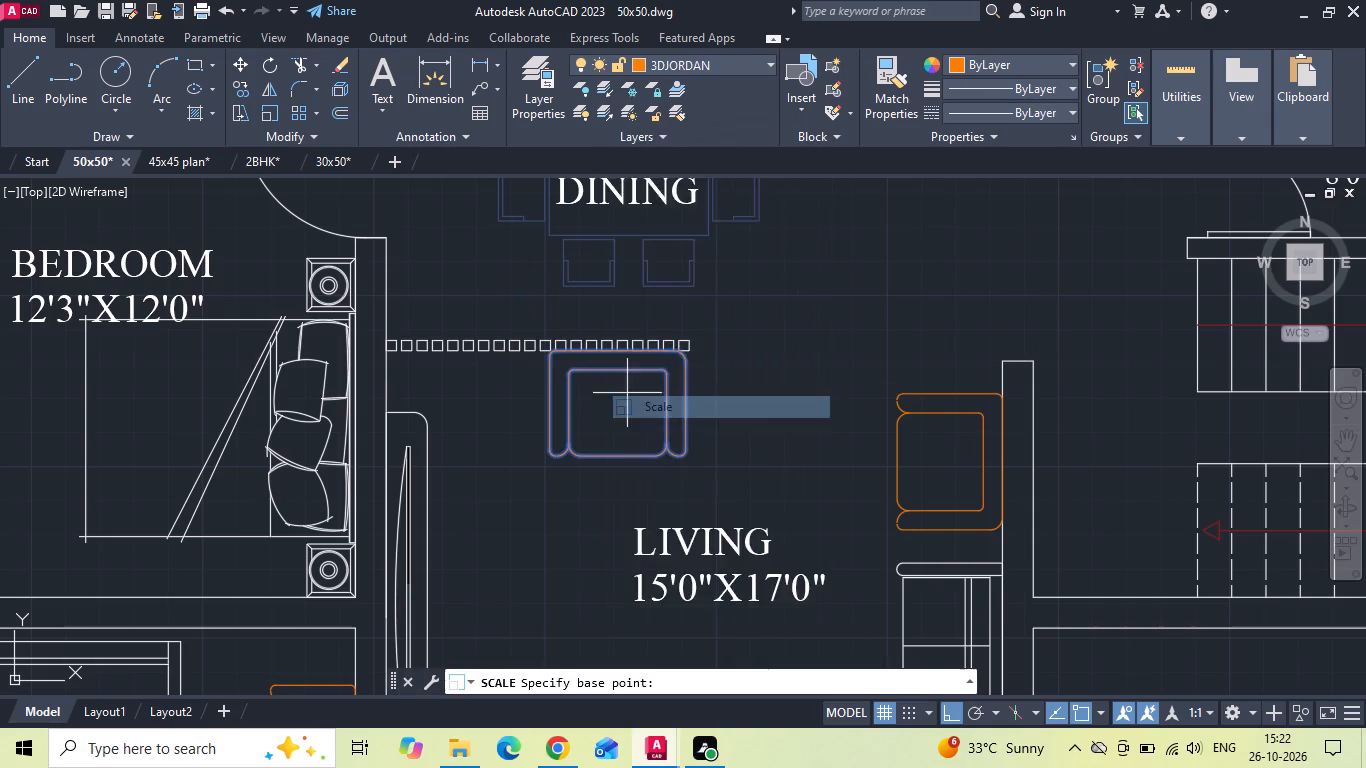
scroll(627, 393, up, 2)
click(741, 287)
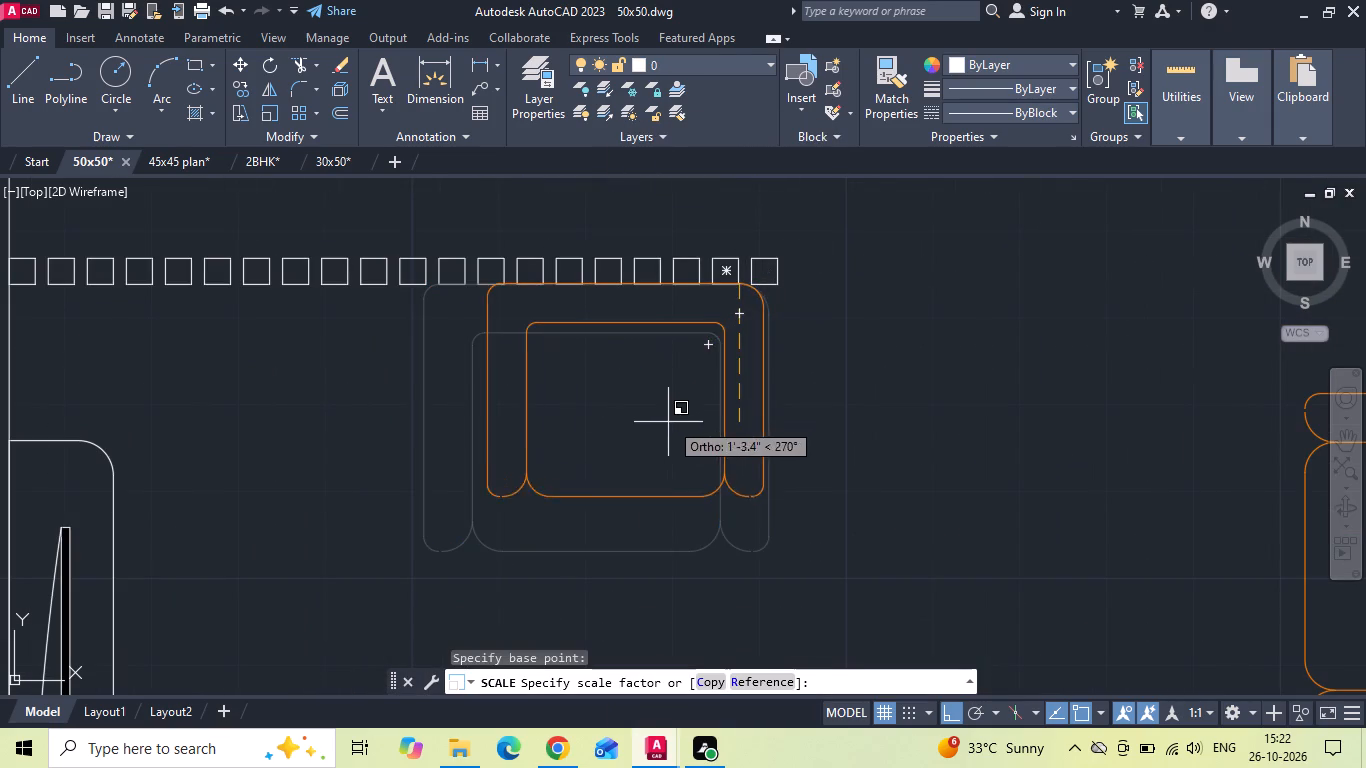
click(678, 389)
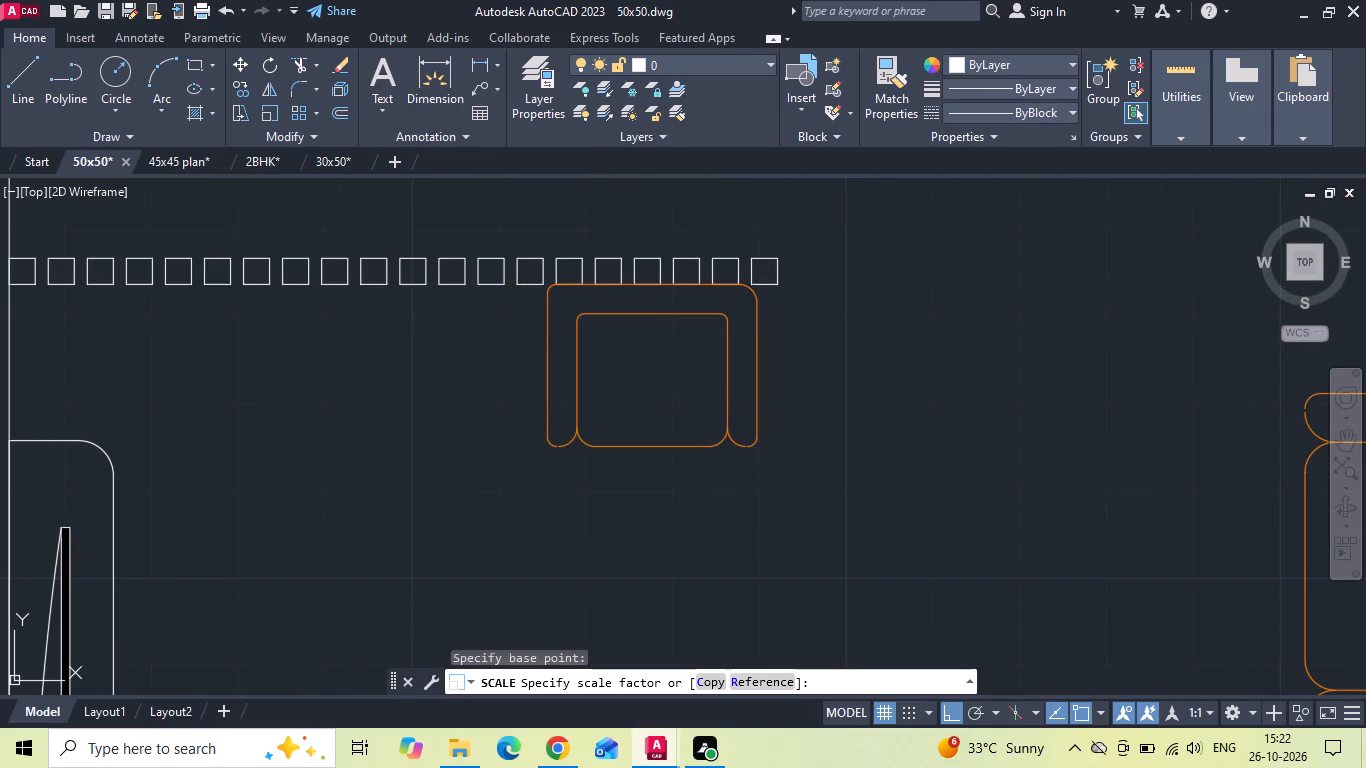
Copy the reduced armchair to its left side, placing the two chairs side by side below the partition.
scroll(694, 426, down, 3)
scroll(778, 477, down, 4)
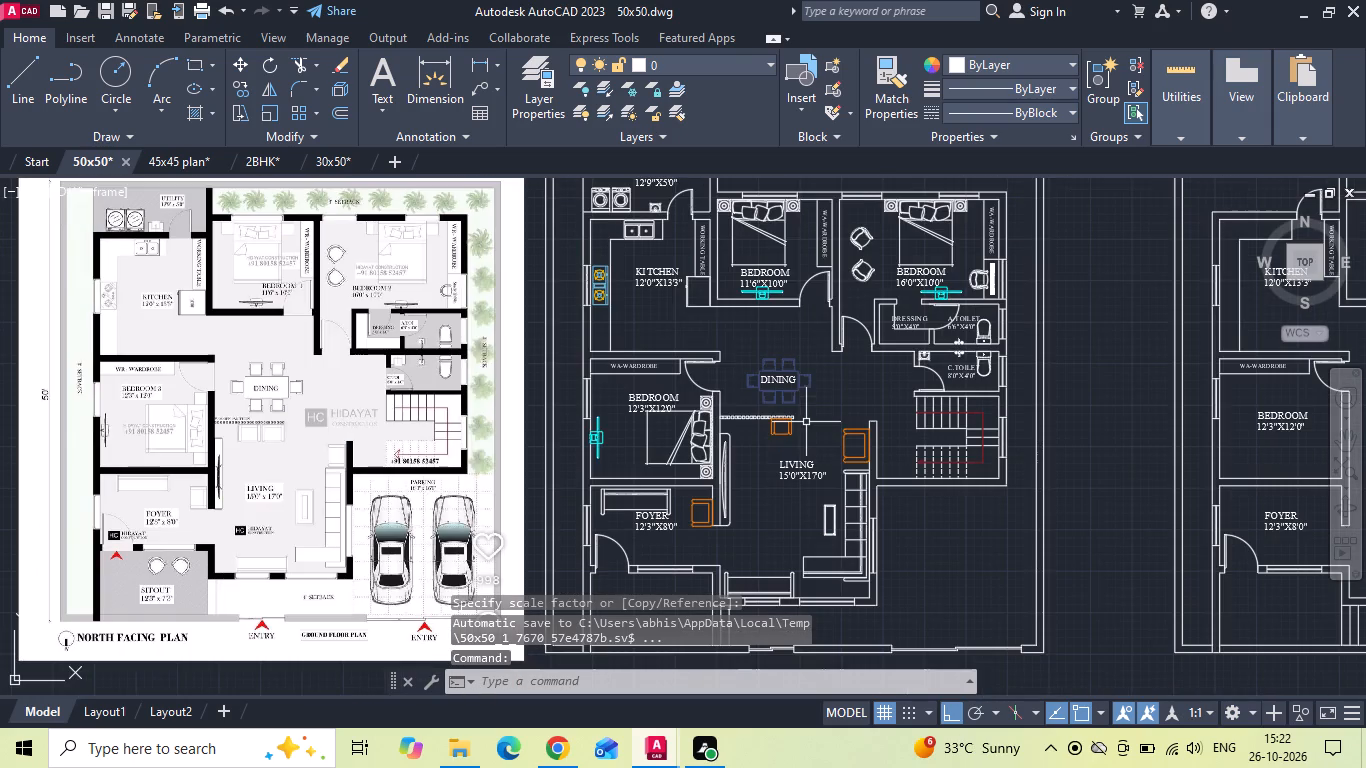
scroll(782, 430, up, 4)
drag(775, 402, 721, 399)
click(644, 397)
right_click(642, 391)
click(694, 390)
scroll(767, 359, up, 2)
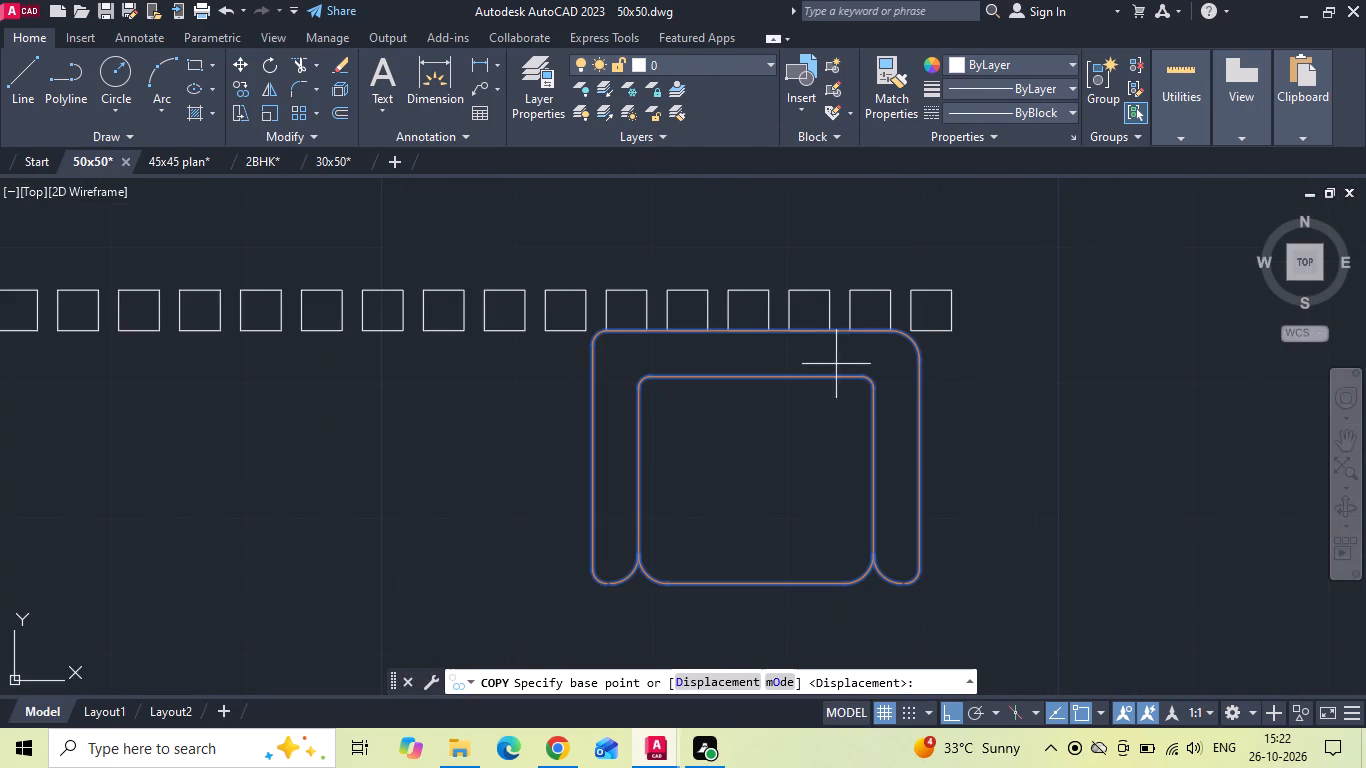
click(923, 362)
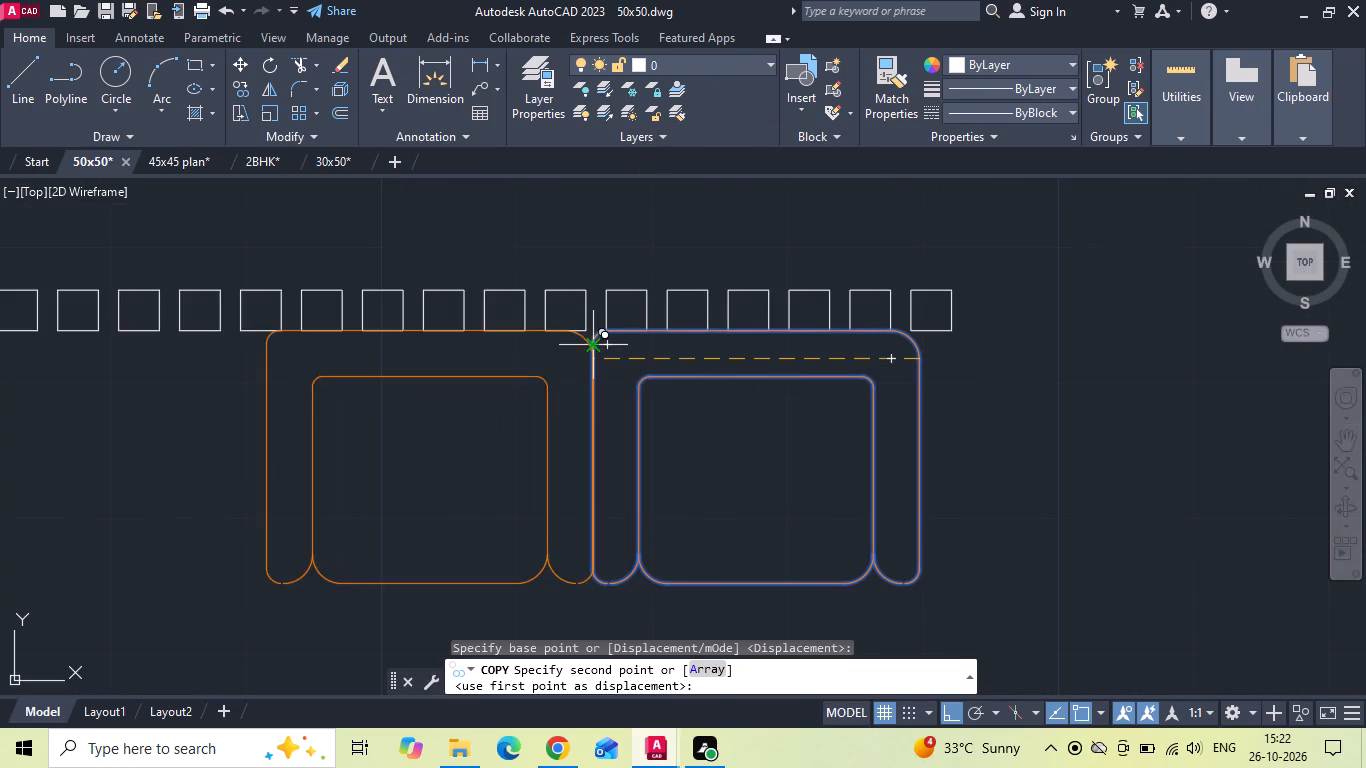
click(592, 346)
key(Escape)
Move the left armchair from its back edge onto the right chair's back corner to align both backs along the partition.
drag(527, 394, 492, 400)
click(378, 413)
click(272, 433)
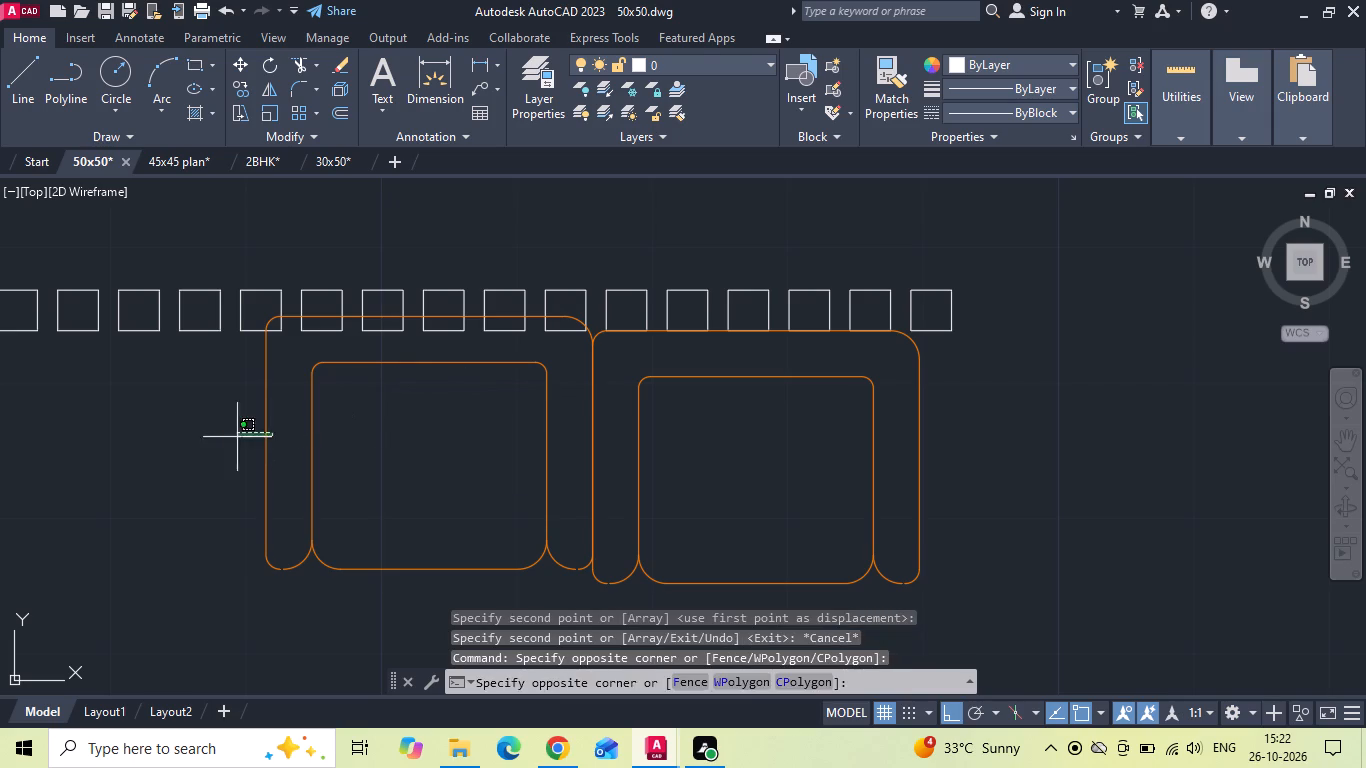
click(172, 449)
right_click(171, 450)
click(194, 358)
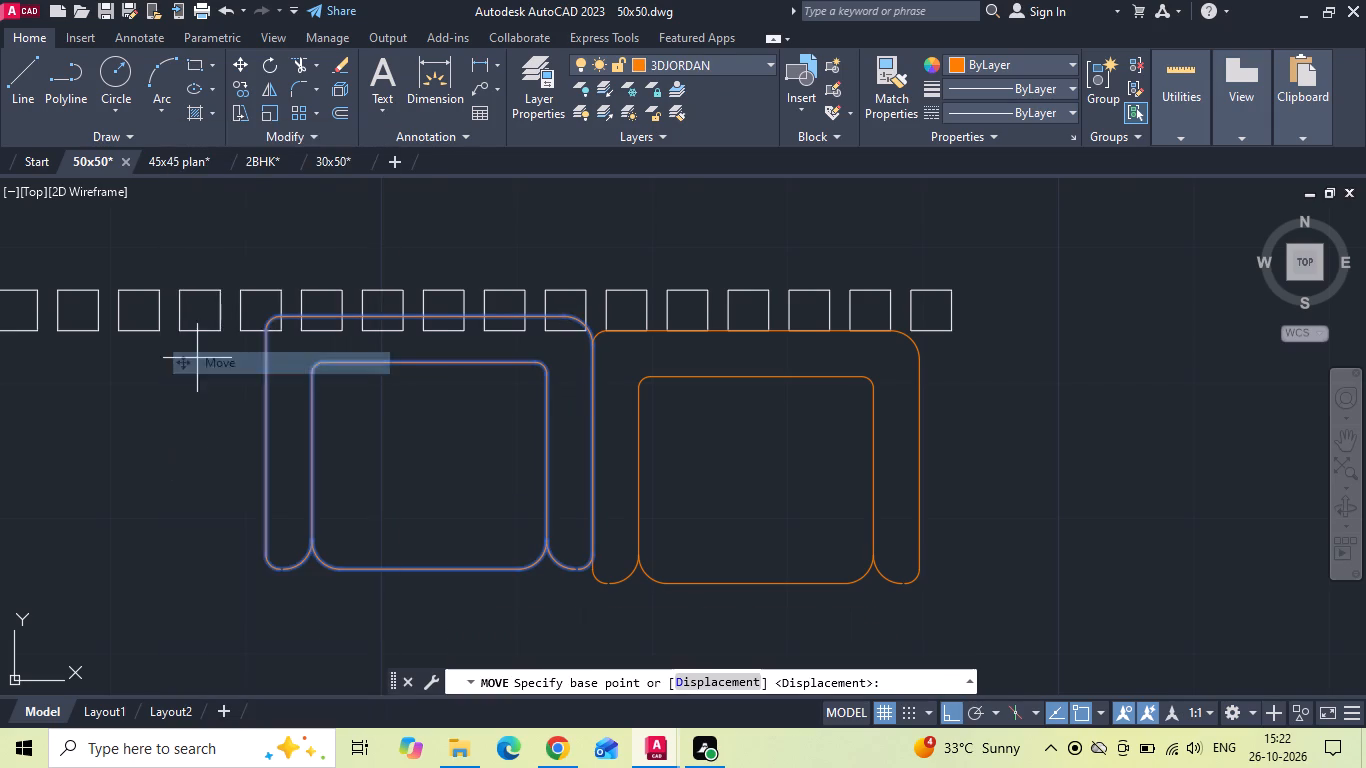
scroll(589, 386, up, 1)
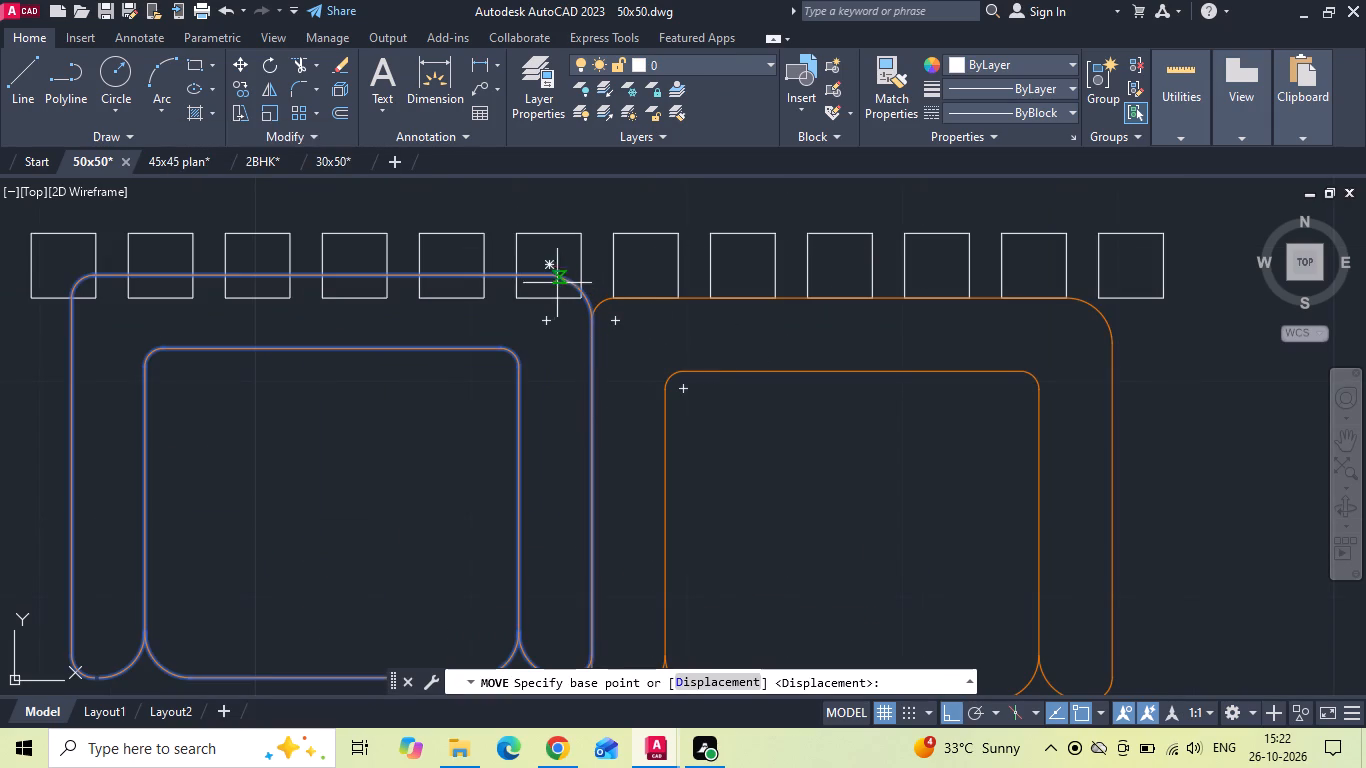
click(547, 278)
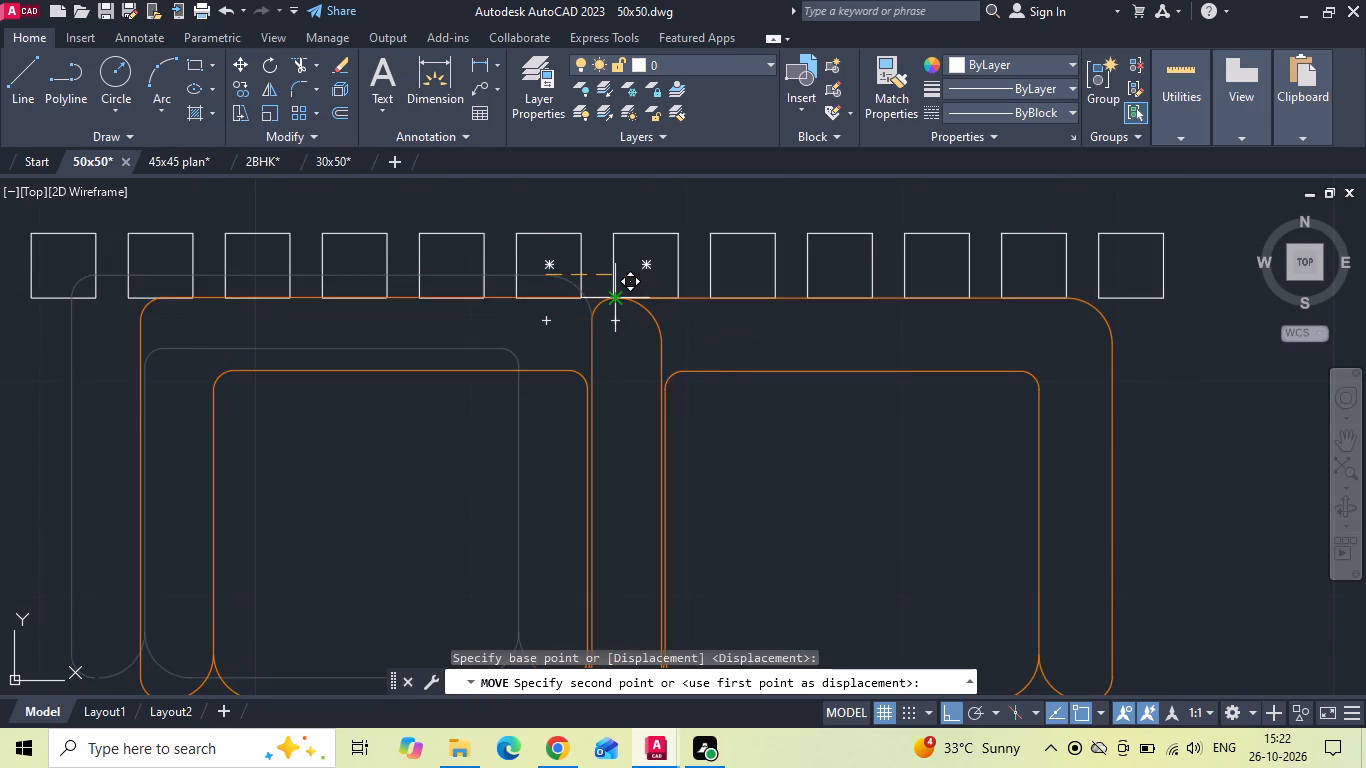
click(617, 298)
Move the left armchair horizontally so its right side meets the left side of the neighbouring armchair.
click(658, 329)
right_click(659, 329)
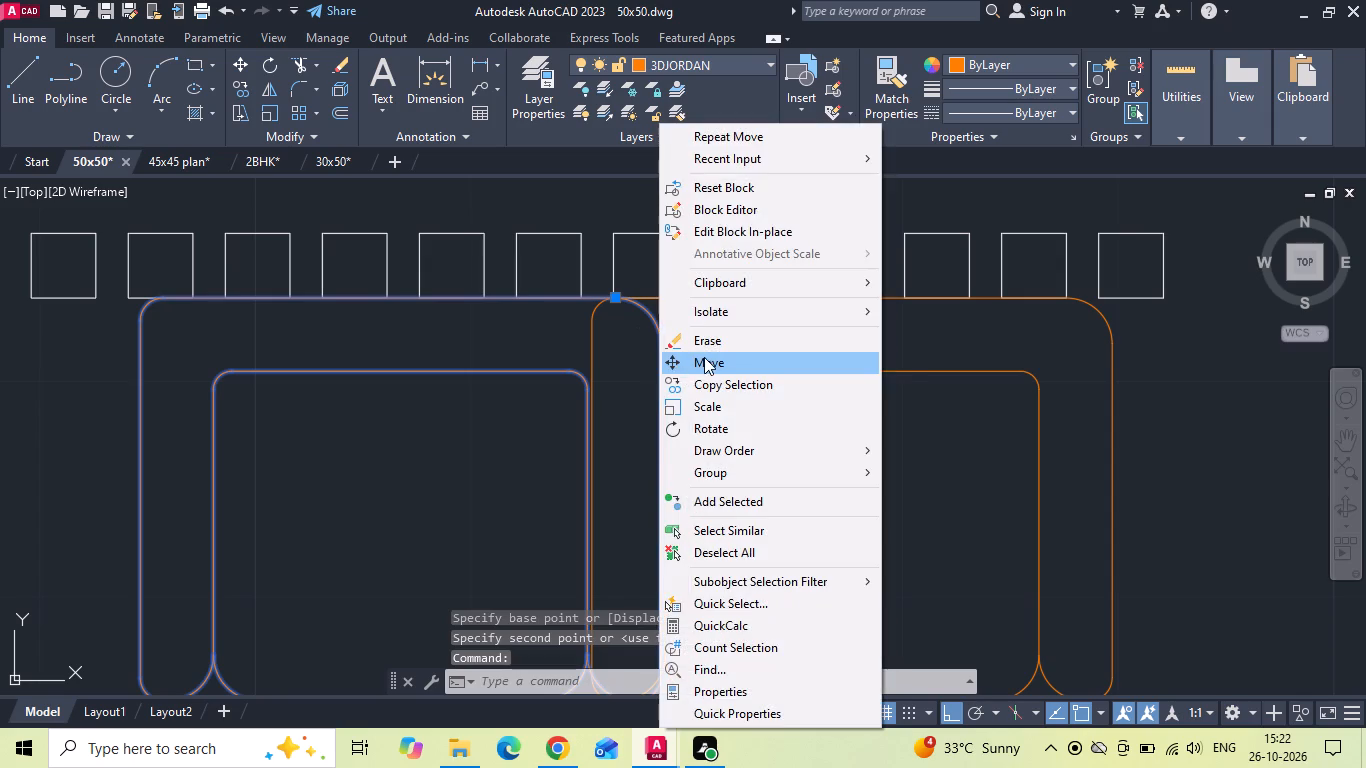
click(705, 356)
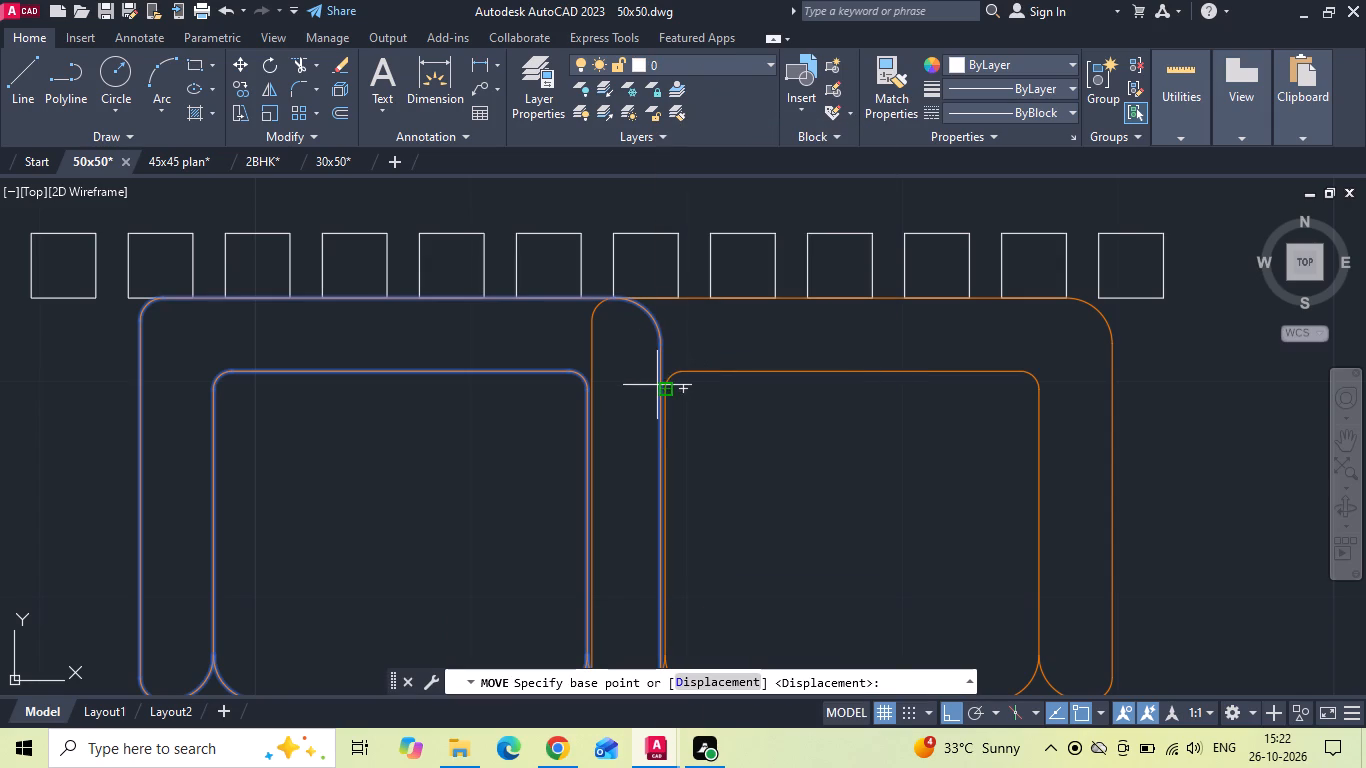
scroll(652, 396, up, 2)
click(670, 263)
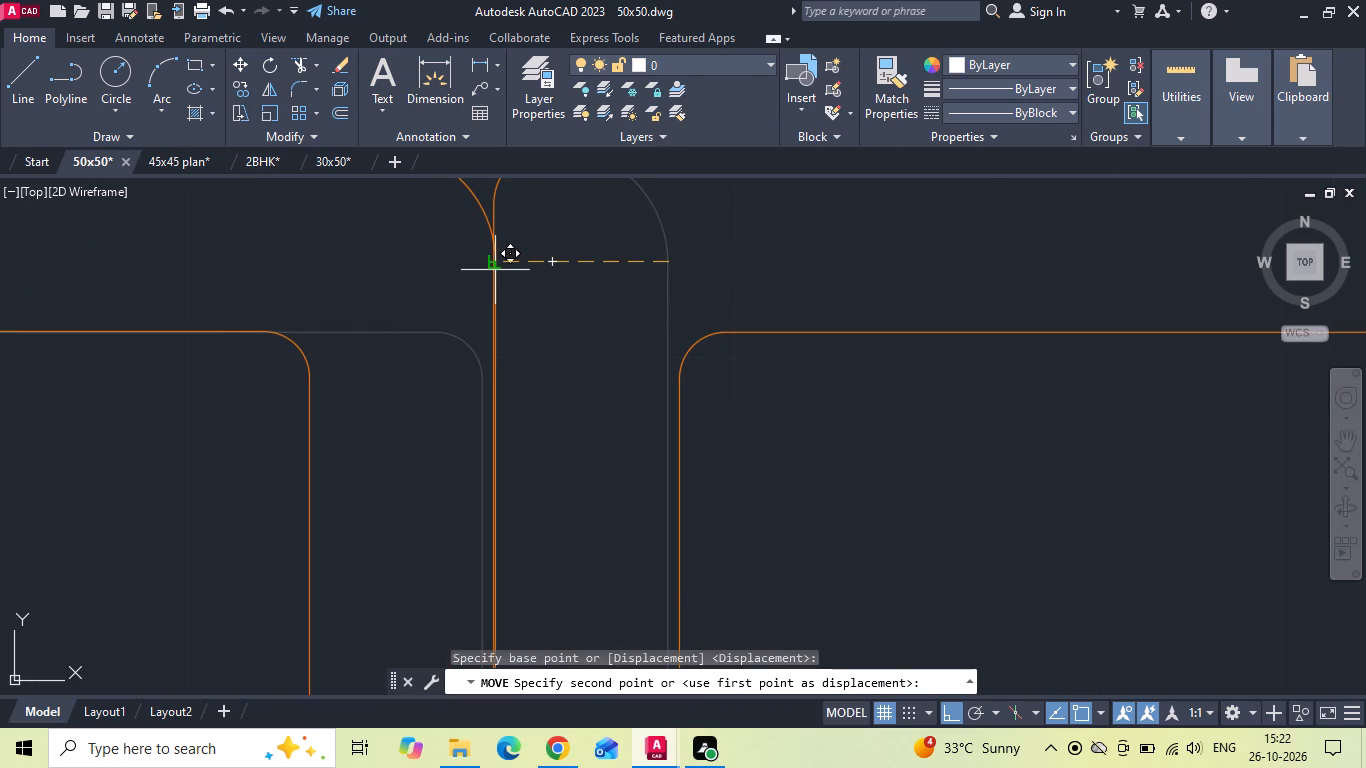
scroll(495, 270, down, 1)
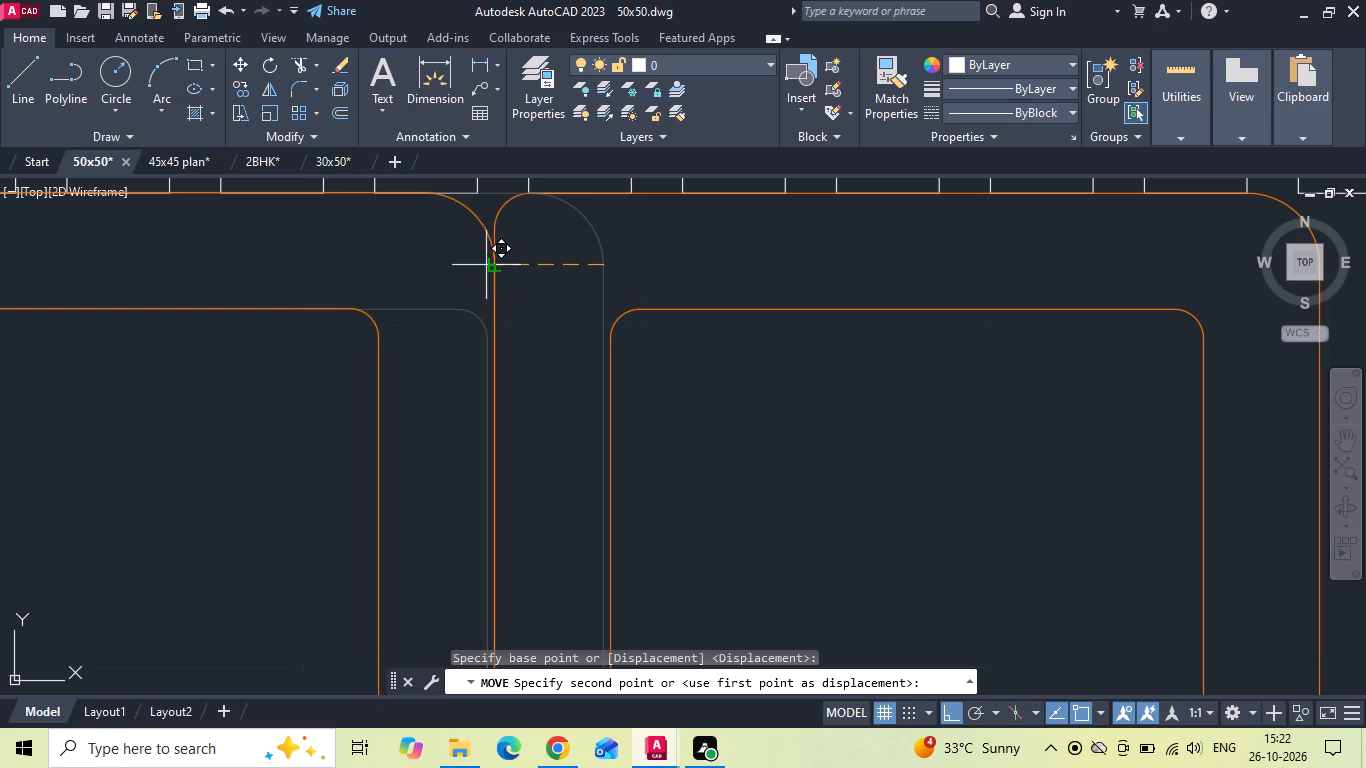
click(492, 265)
scroll(653, 291, down, 5)
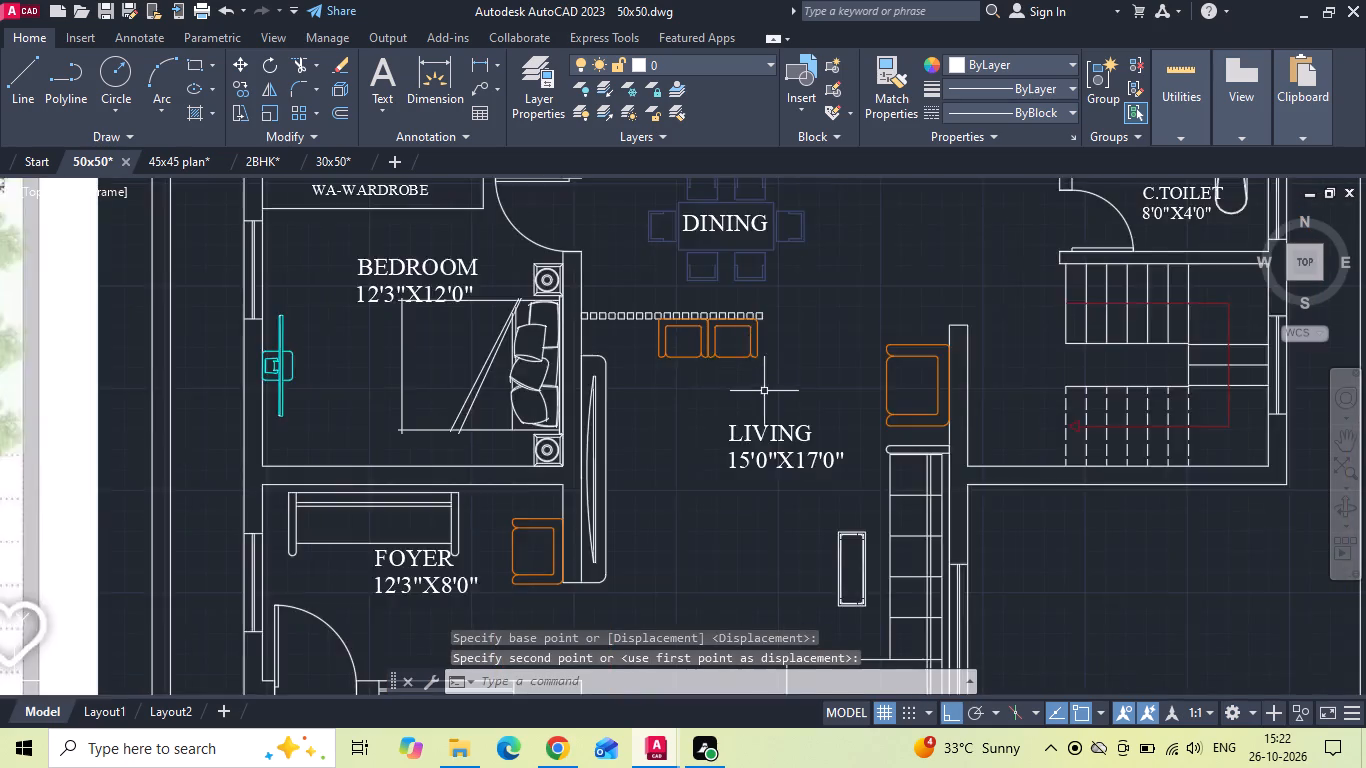
Move the LIVING 15'0"X17'0" label horizontally to the left, placing it beneath the pair of armchairs.
scroll(766, 393, down, 2)
middle_click(713, 438)
scroll(712, 433, down, 2)
scroll(692, 482, up, 1)
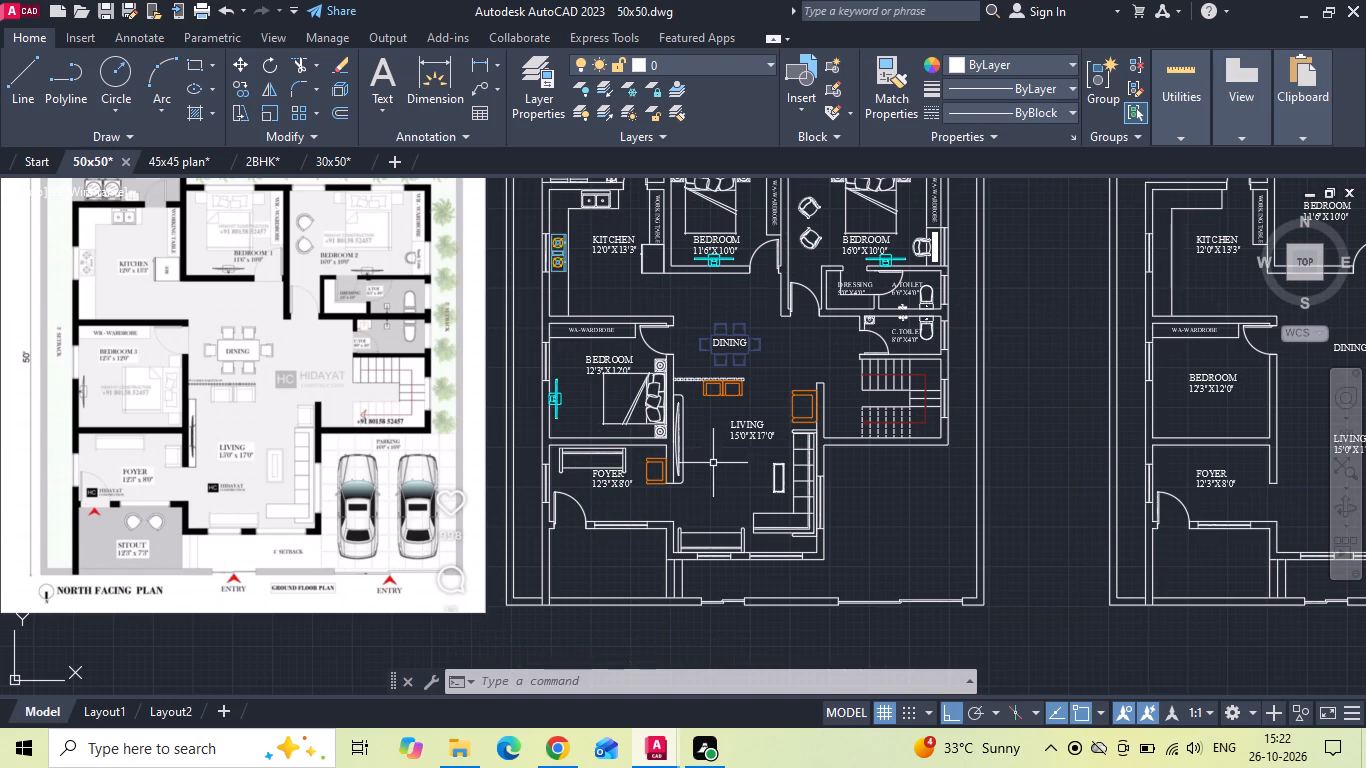
click(740, 435)
right_click(740, 435)
click(785, 365)
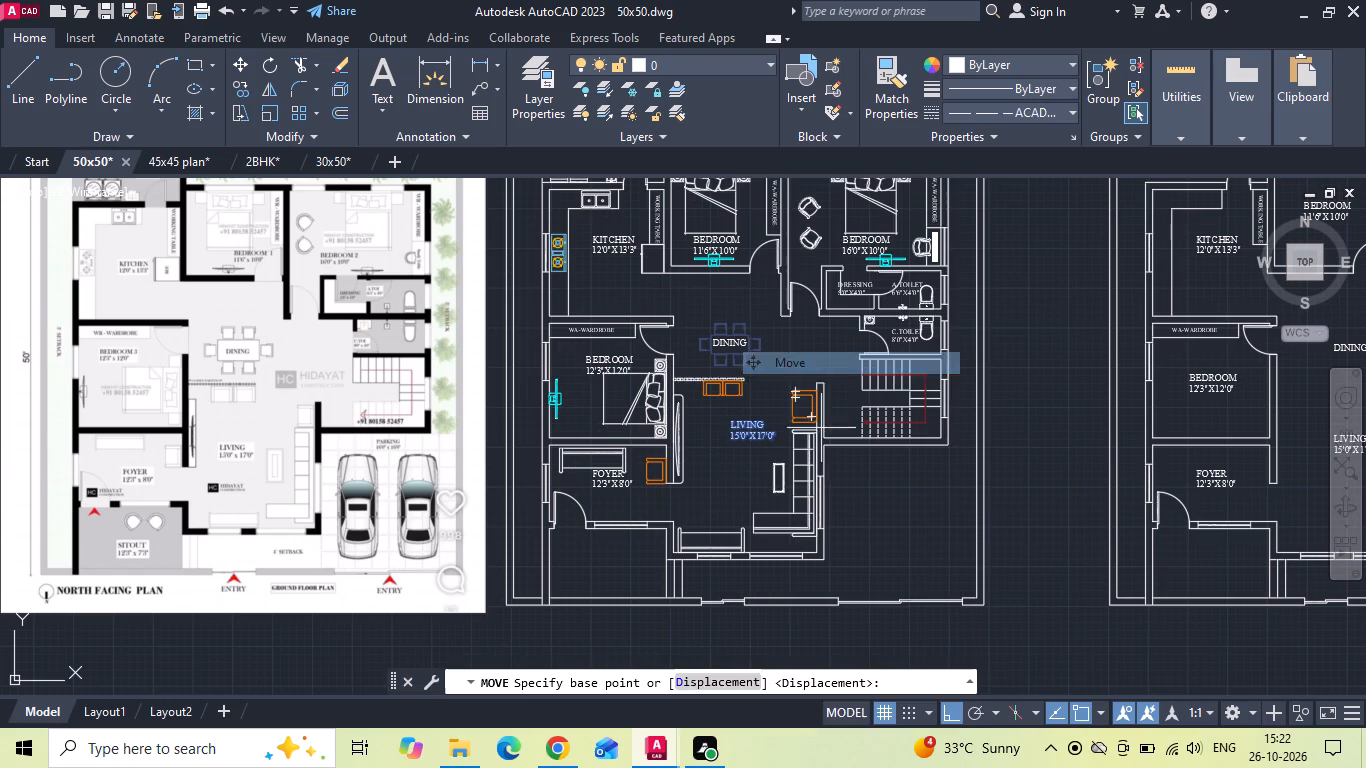
click(902, 509)
click(874, 509)
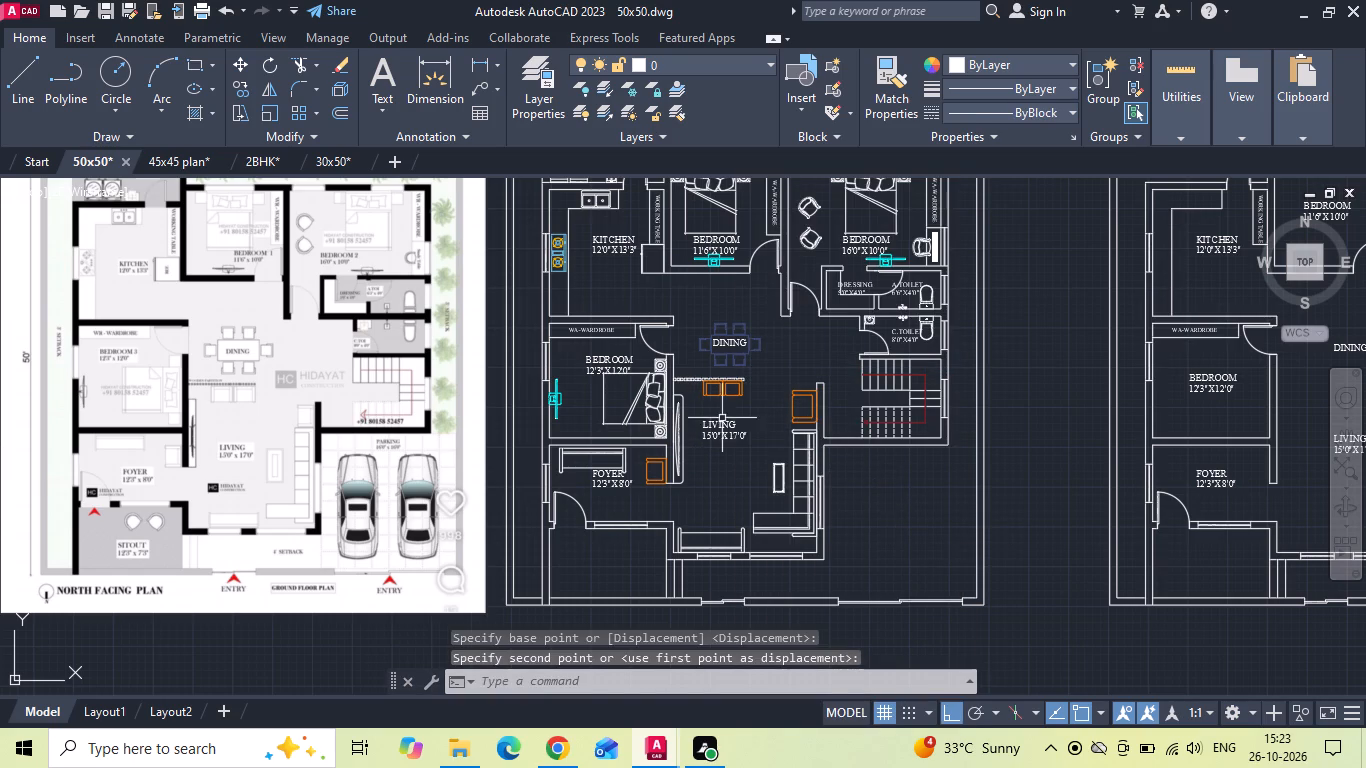
Move the LIVING label slightly down and to the right with Ortho off, into the open floor of the living room.
click(727, 424)
right_click(727, 424)
click(768, 369)
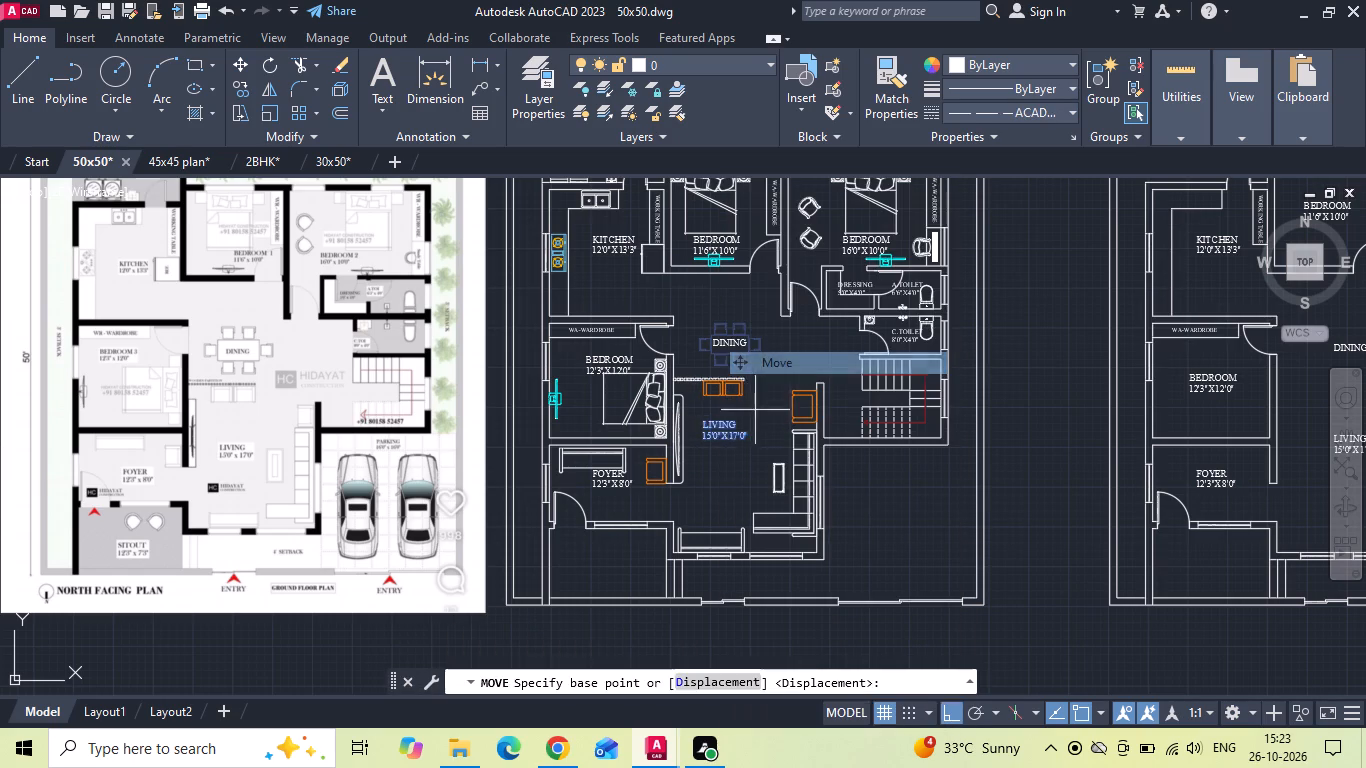
click(737, 440)
scroll(716, 464, up, 1)
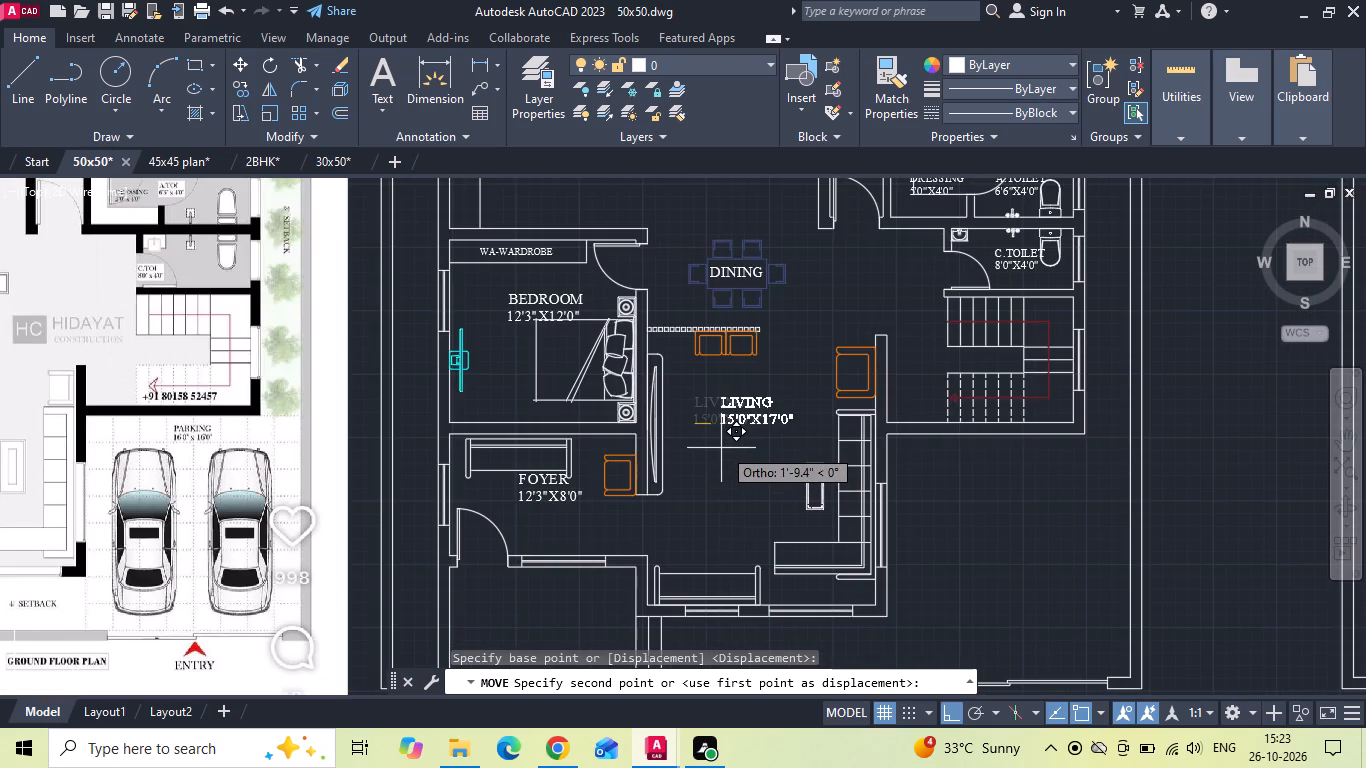
key(F8)
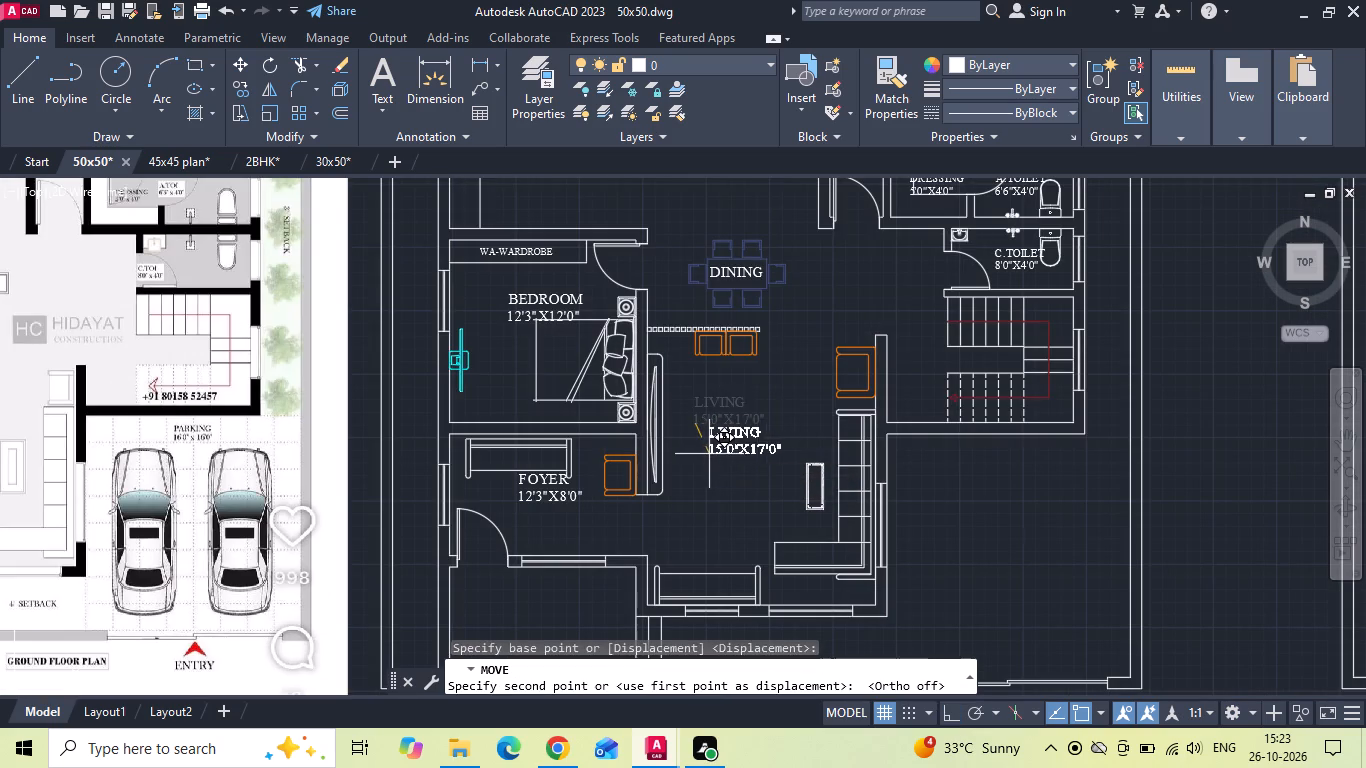
click(708, 453)
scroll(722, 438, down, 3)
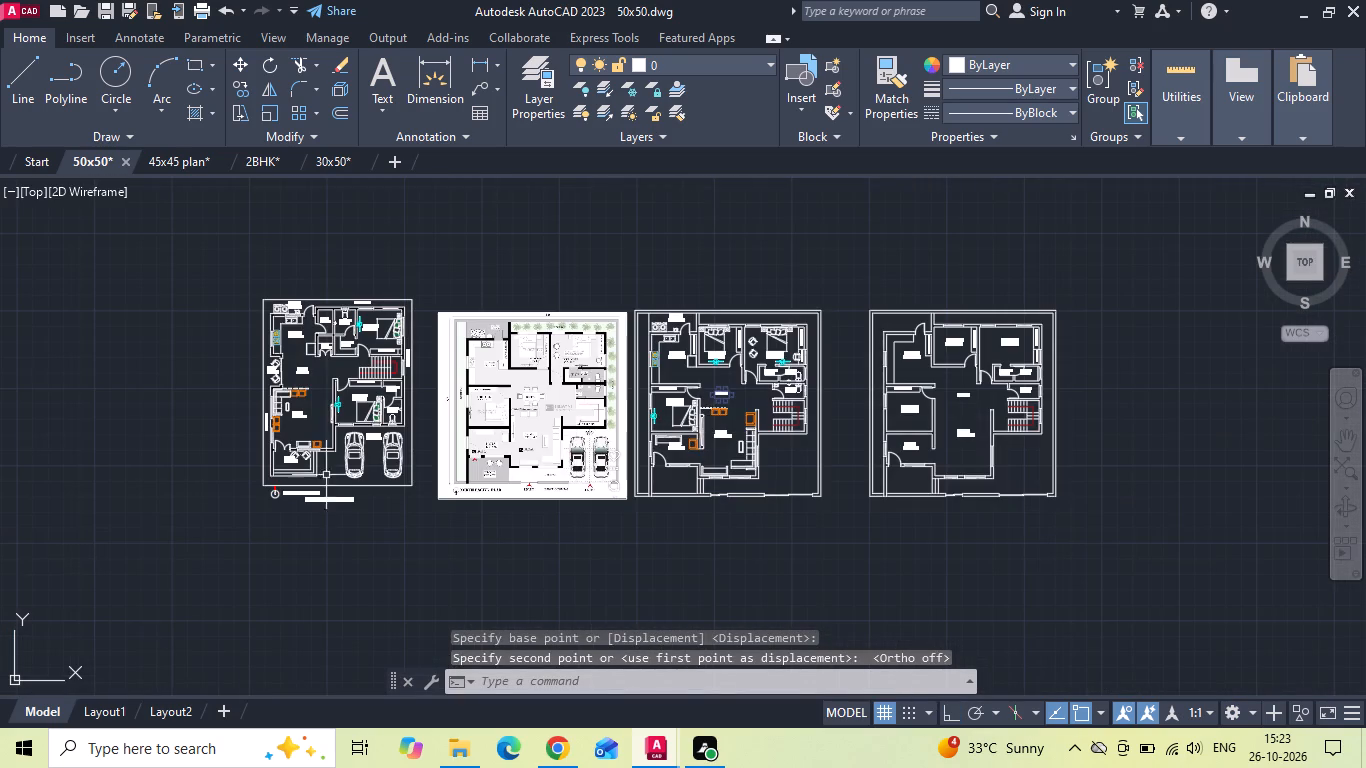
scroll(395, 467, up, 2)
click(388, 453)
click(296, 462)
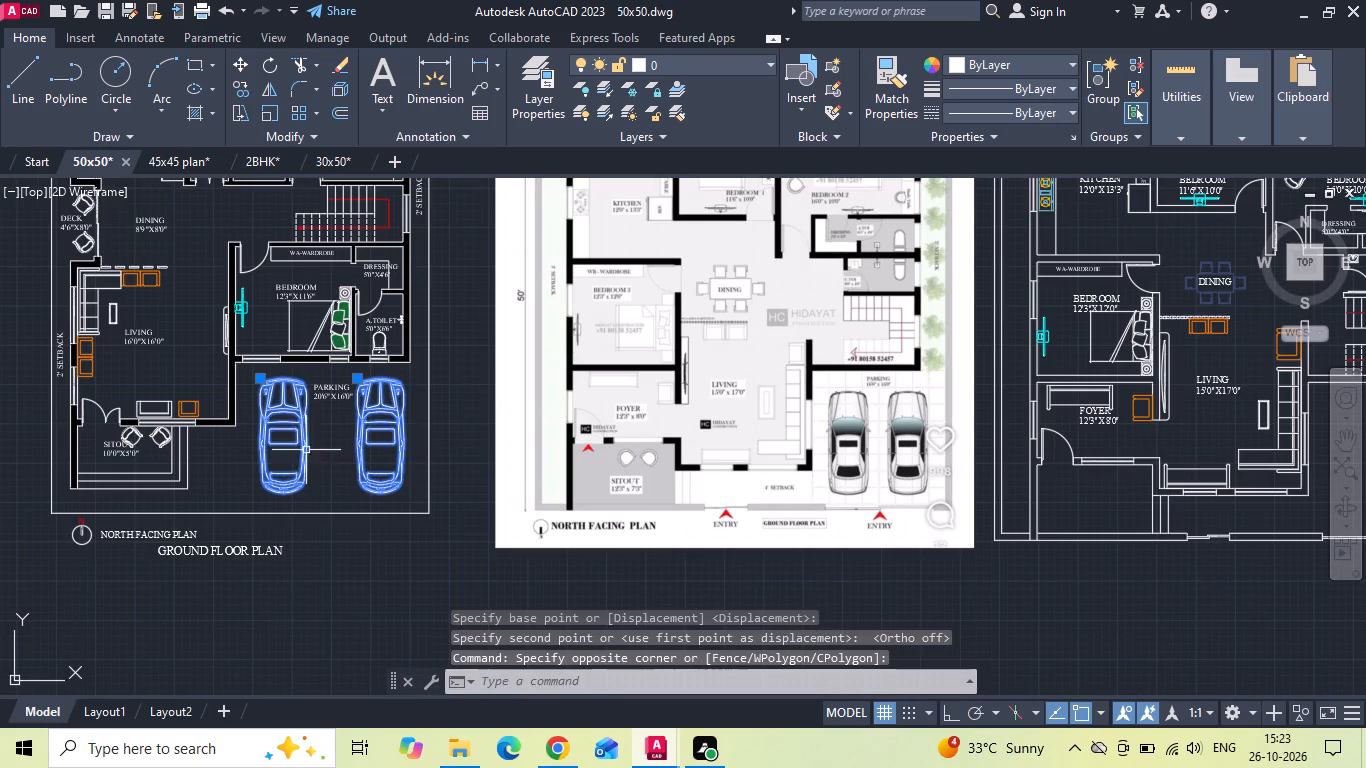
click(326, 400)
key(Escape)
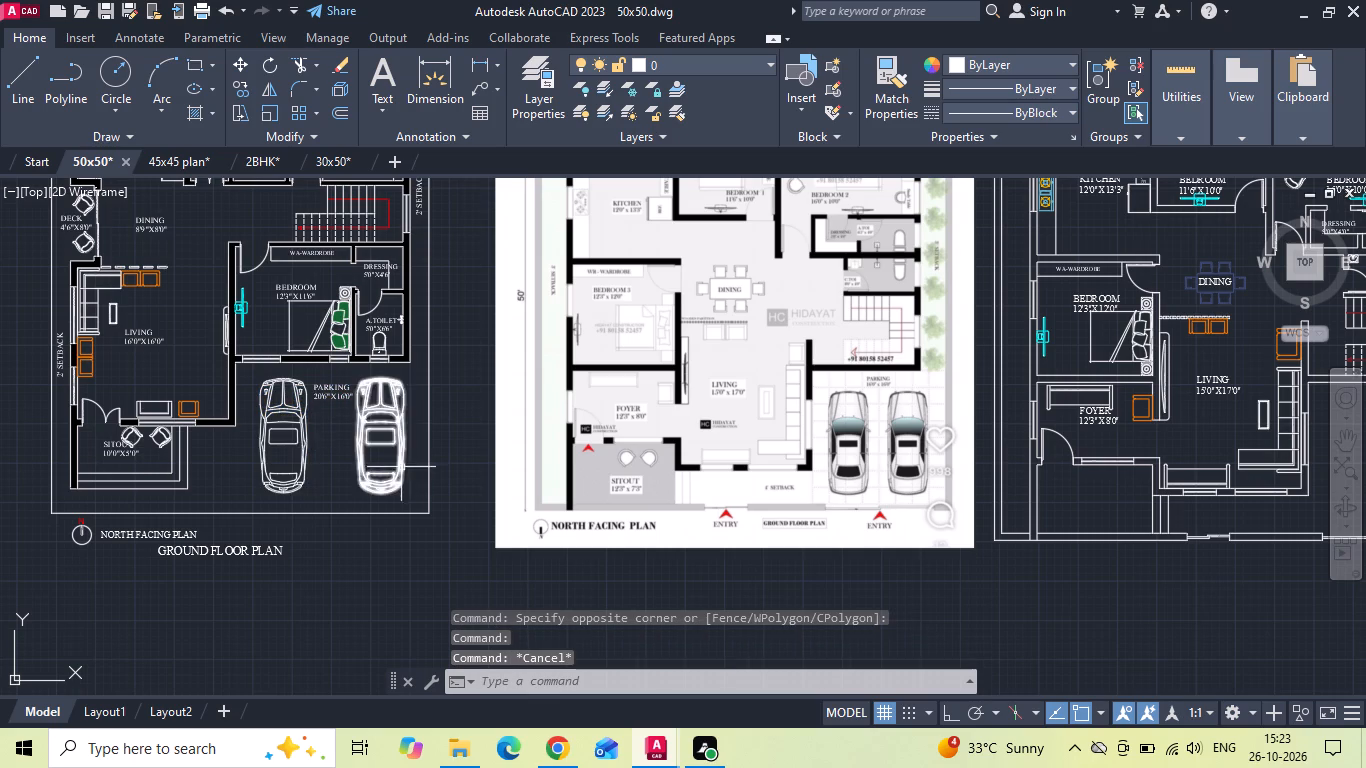
Copy both cars from the finished plan's parking into the empty parking area beside the living room of the plan being furnished.
drag(385, 470, 376, 470)
click(273, 461)
right_click(273, 461)
click(308, 415)
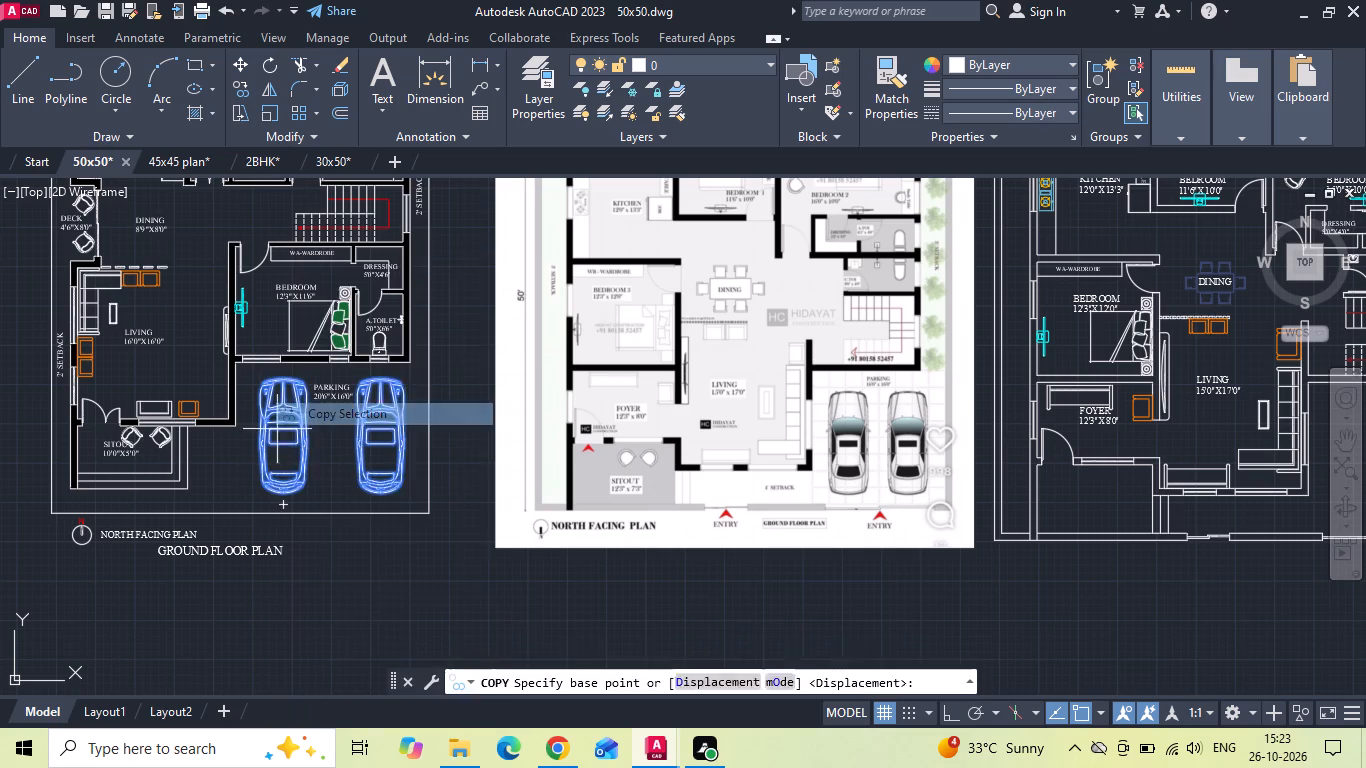
click(276, 430)
middle_drag(596, 438, 0, 435)
scroll(729, 445, up, 1)
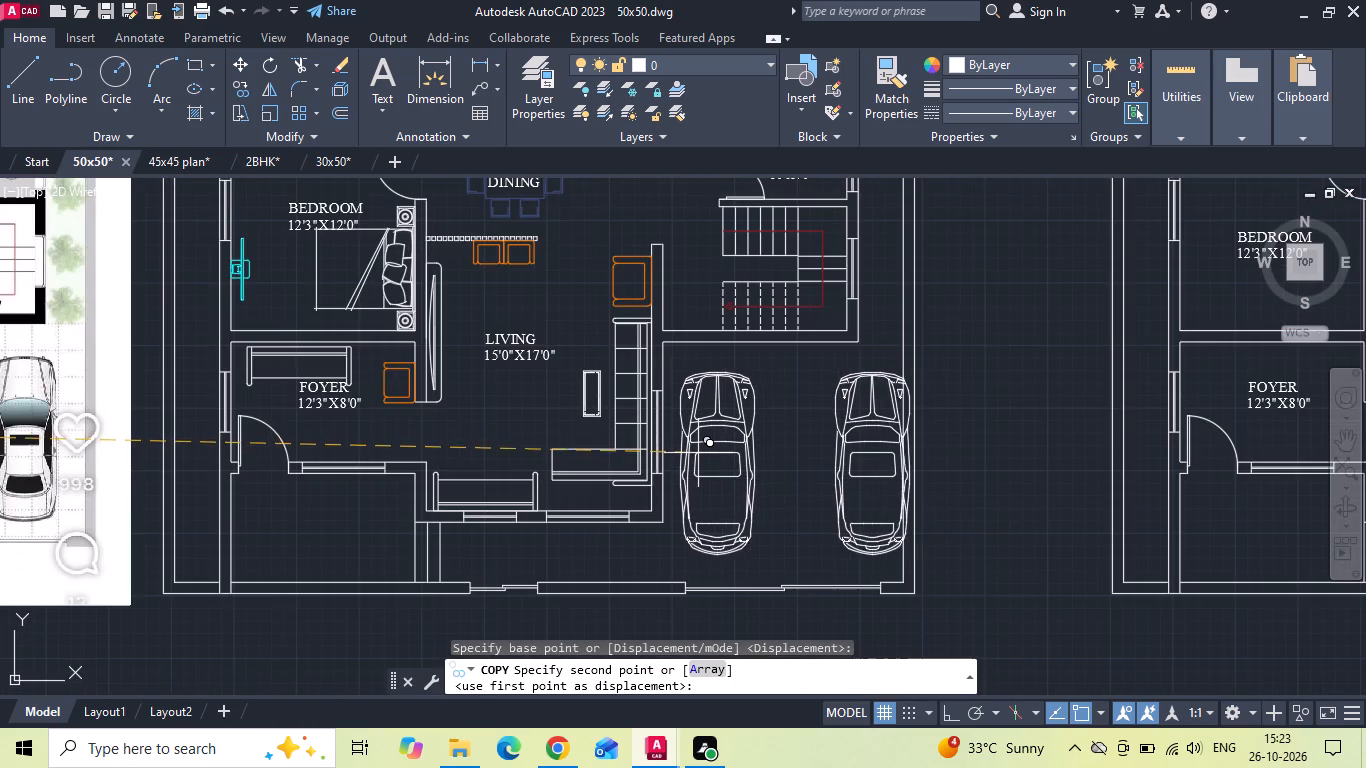
click(699, 445)
key(Escape)
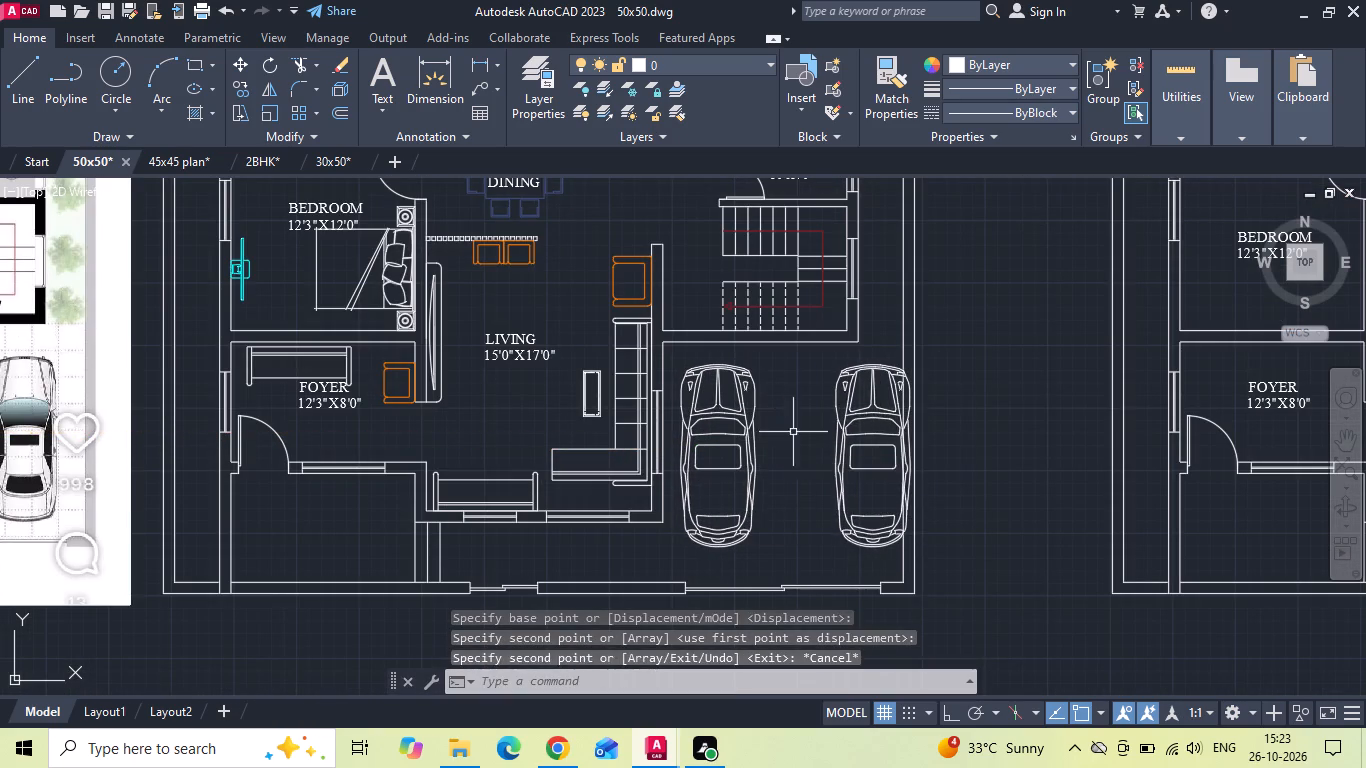
Move the right-hand car about 2'-11" horizontally towards the other car with Ortho on.
click(836, 431)
right_click(836, 430)
click(901, 358)
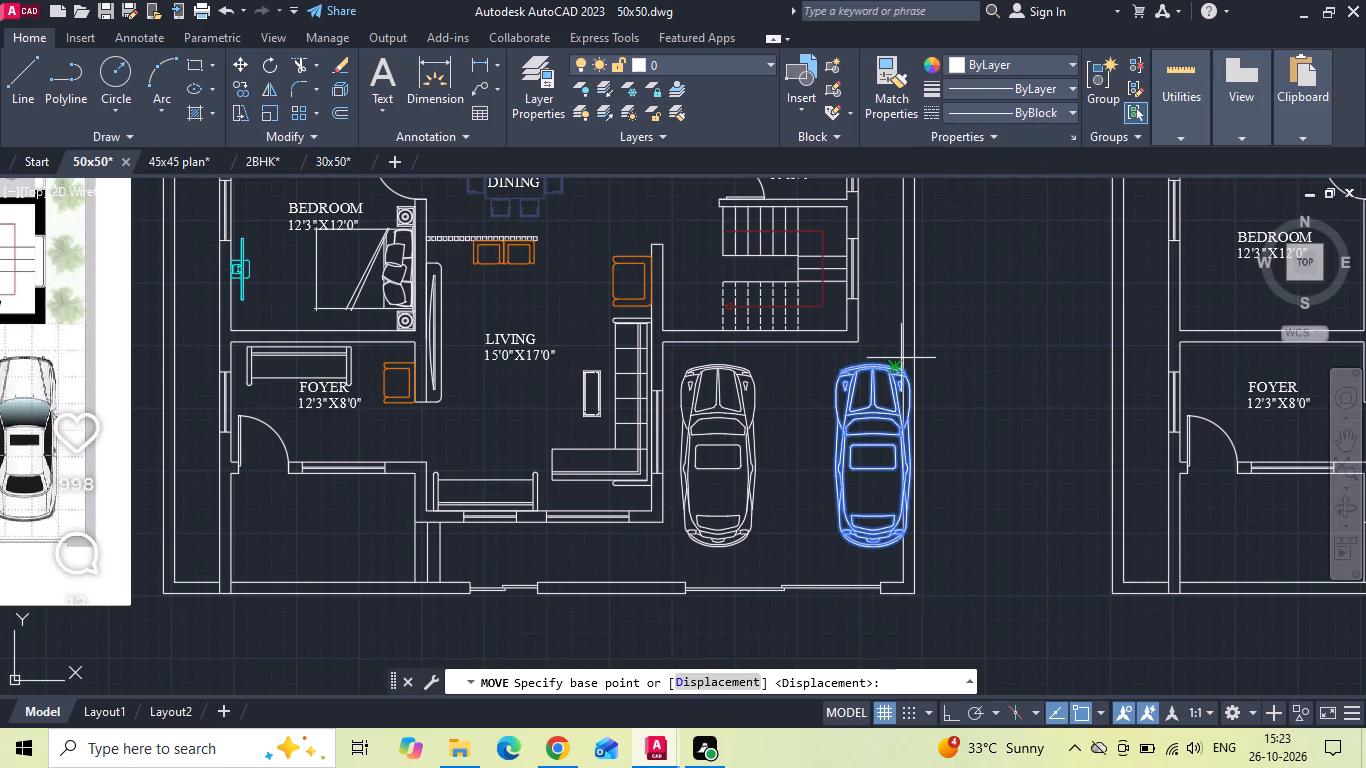
key(F8)
click(1058, 398)
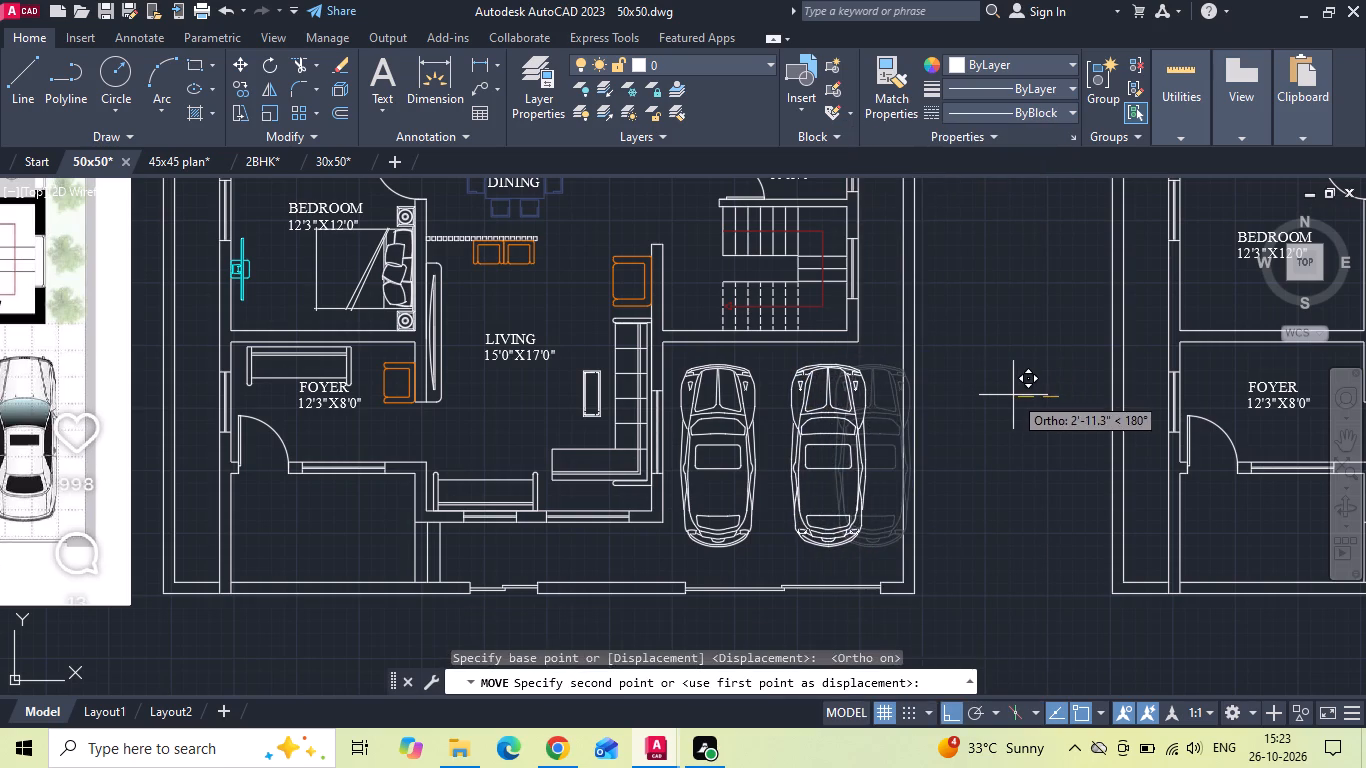
click(1012, 395)
Move both cars straight down in the parking area, leaving more space between them and the wall below the stairs.
scroll(969, 448, down, 1)
scroll(890, 447, up, 2)
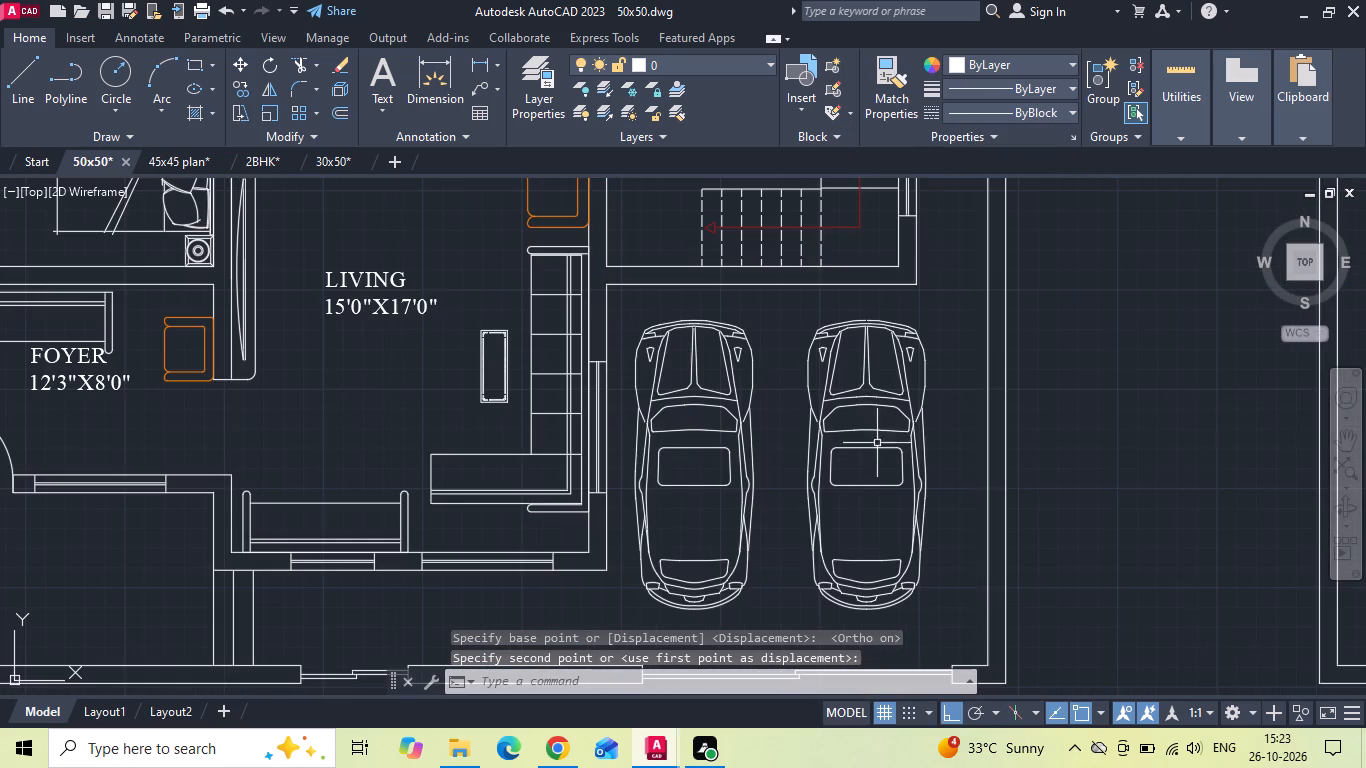
drag(868, 427, 859, 426)
click(683, 441)
click(668, 401)
right_click(667, 400)
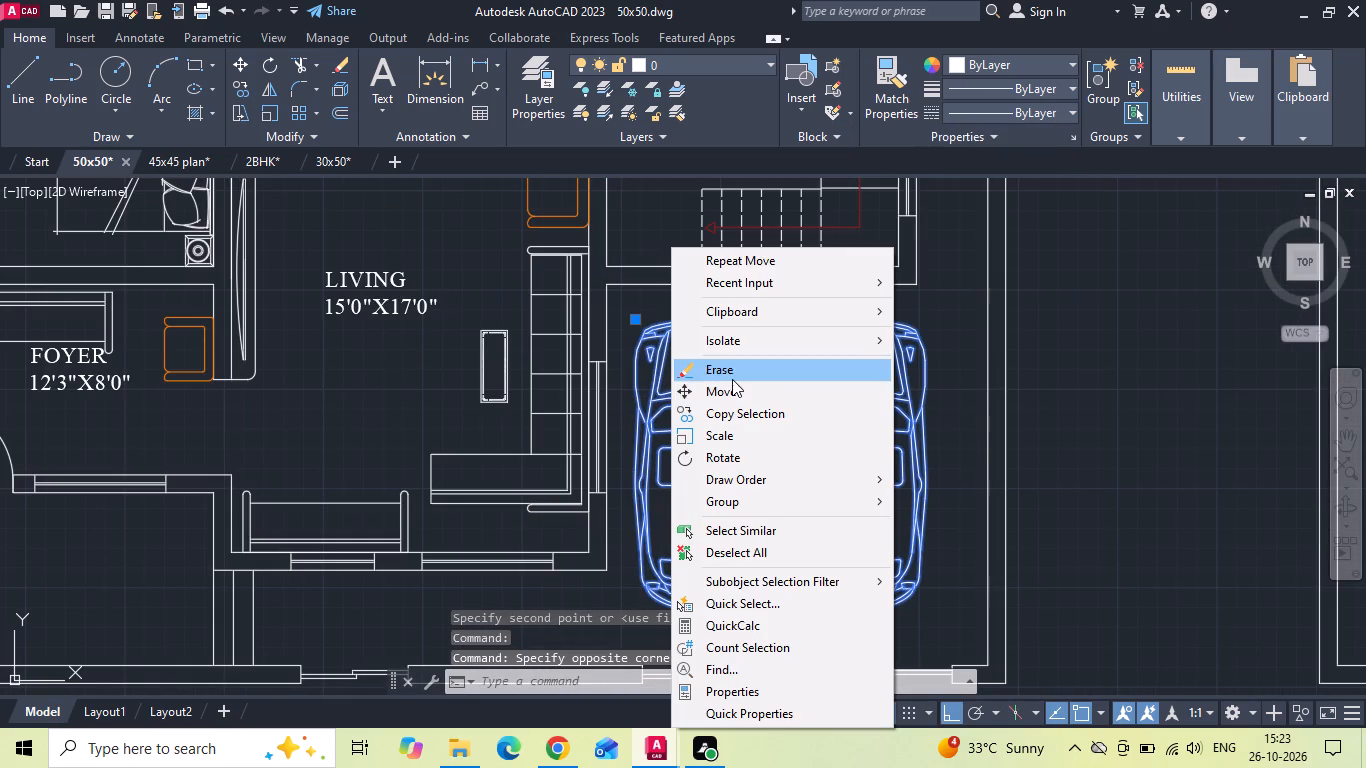
click(734, 381)
click(757, 375)
click(755, 404)
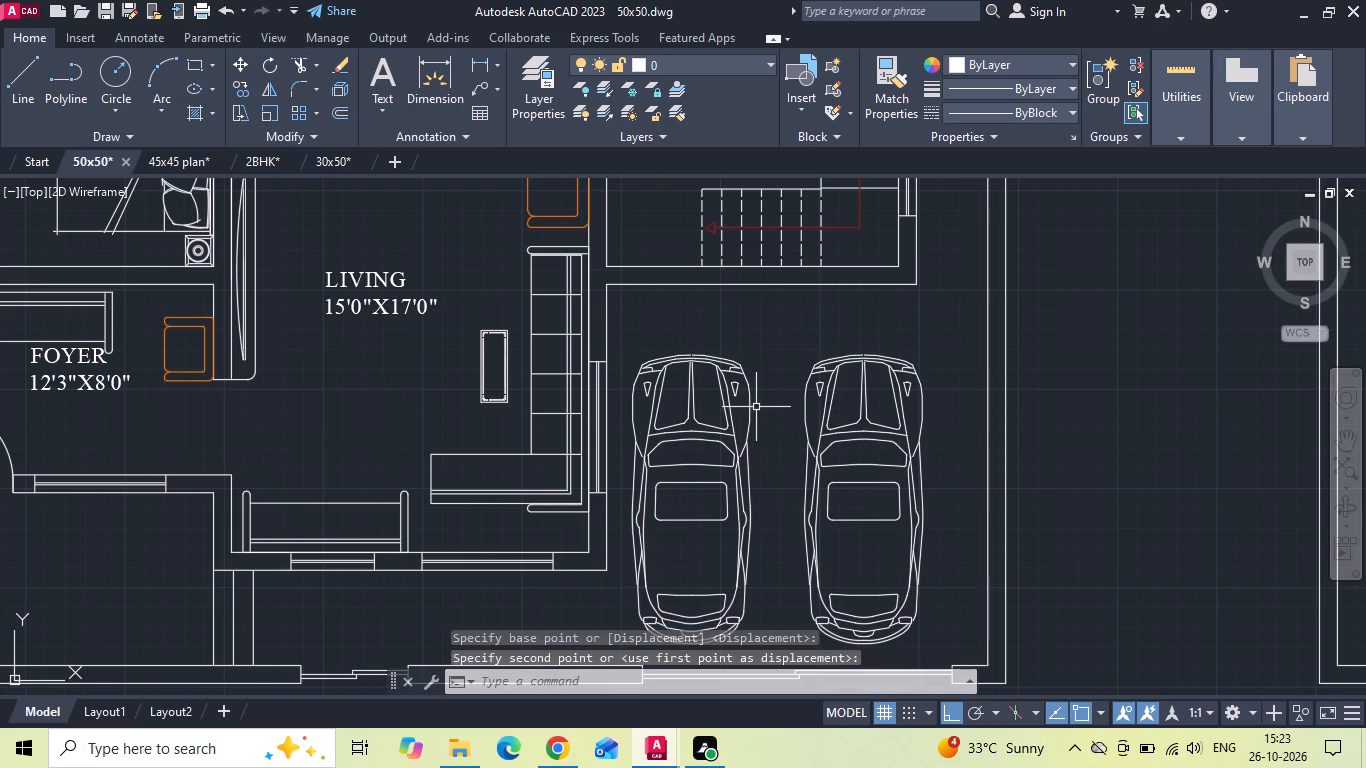
Move both cars slightly to the right, away from the living room wall.
click(852, 409)
click(730, 435)
right_click(728, 435)
click(794, 392)
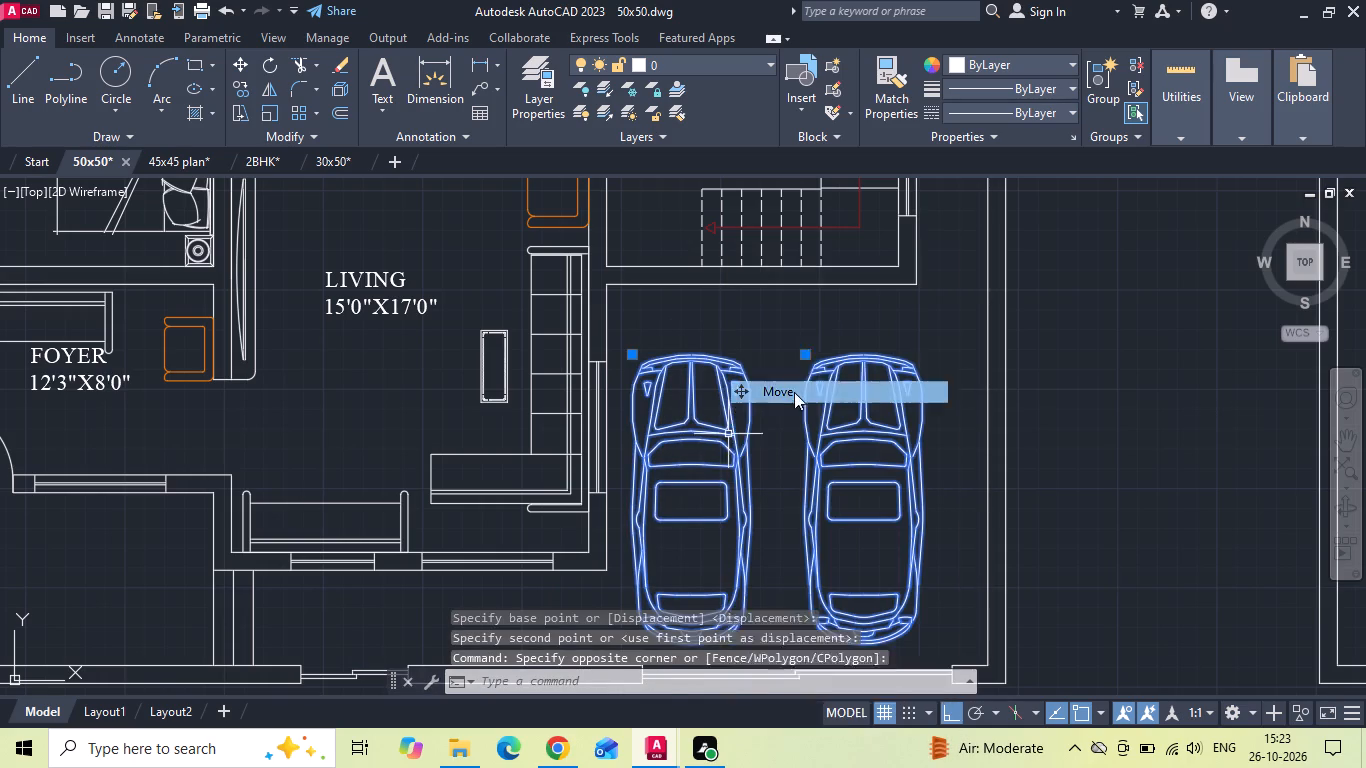
click(828, 367)
click(835, 367)
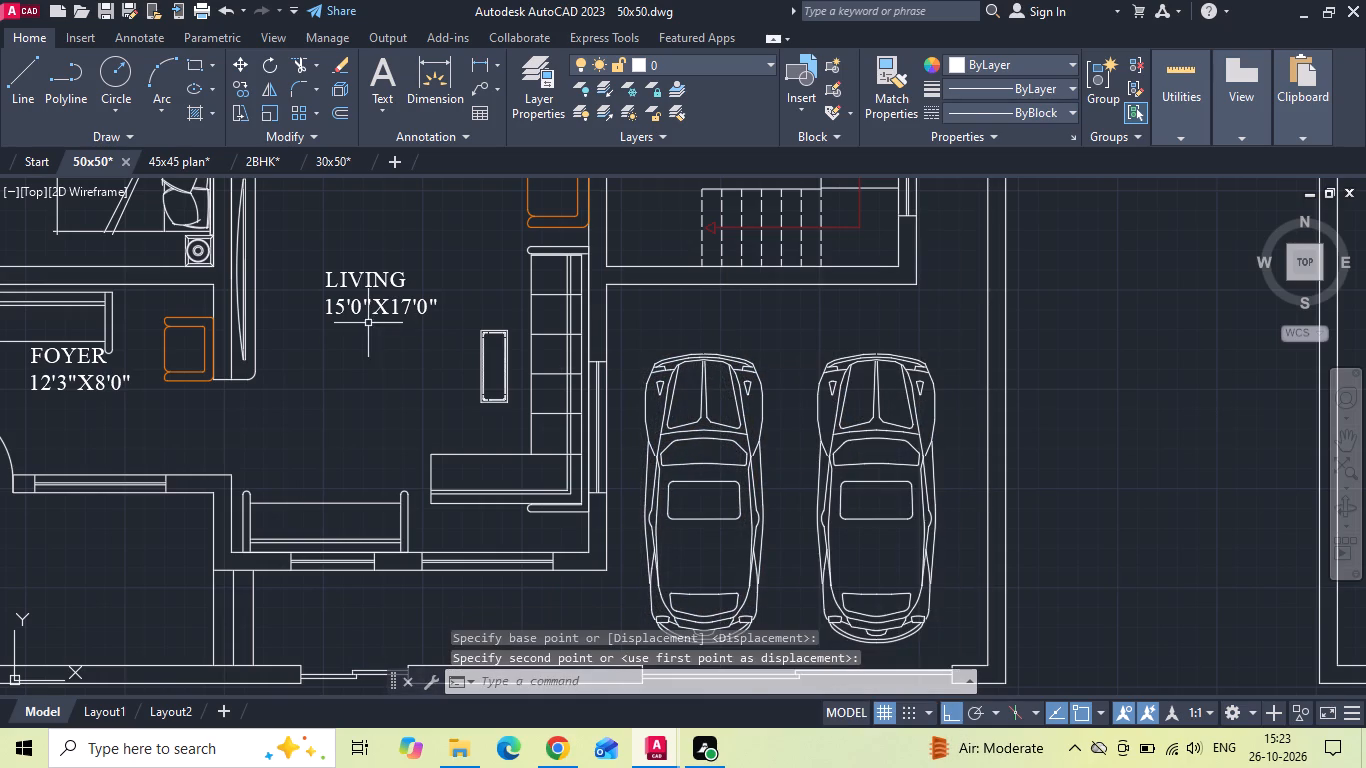
Copy the LIVING label into the parking area with Ortho off, placing it above the two cars.
click(368, 323)
click(349, 282)
right_click(347, 278)
click(387, 378)
drag(397, 306, 404, 305)
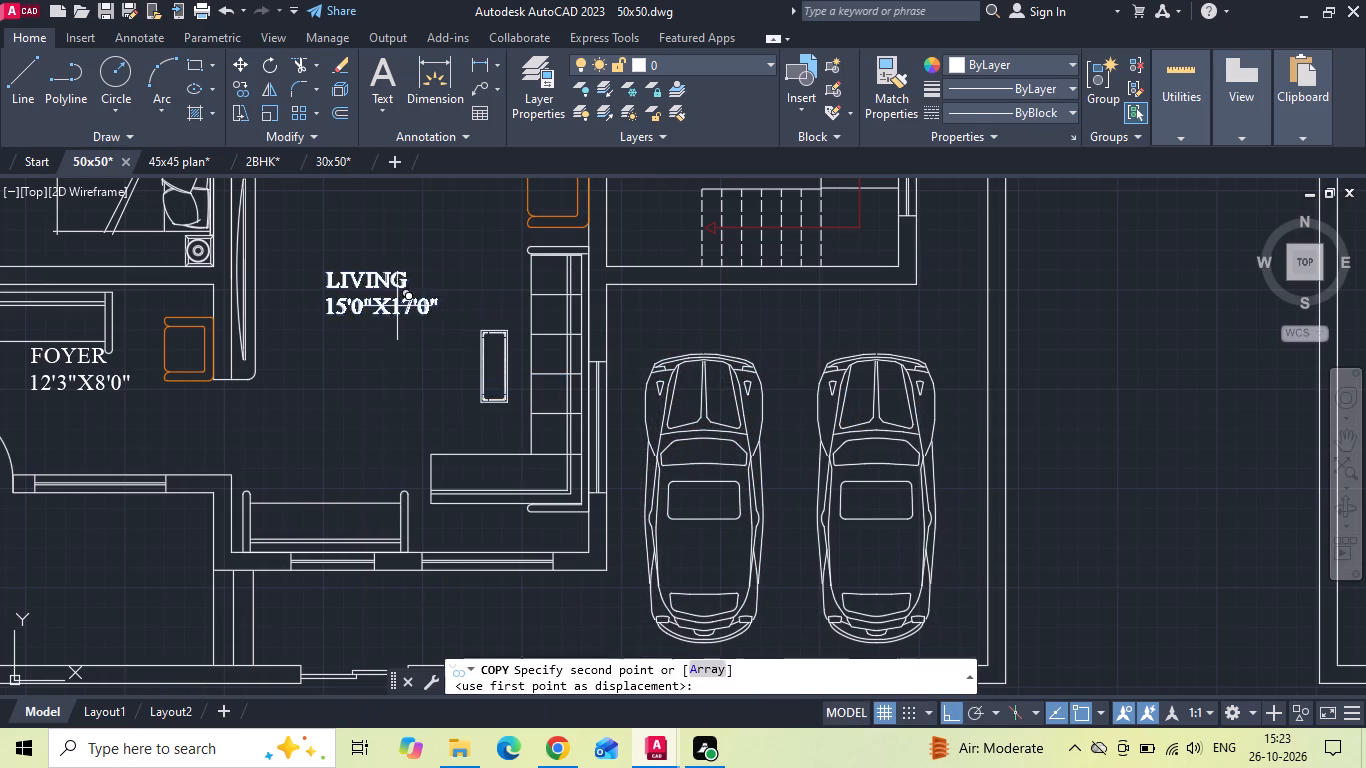
drag(404, 305, 410, 305)
key(F8)
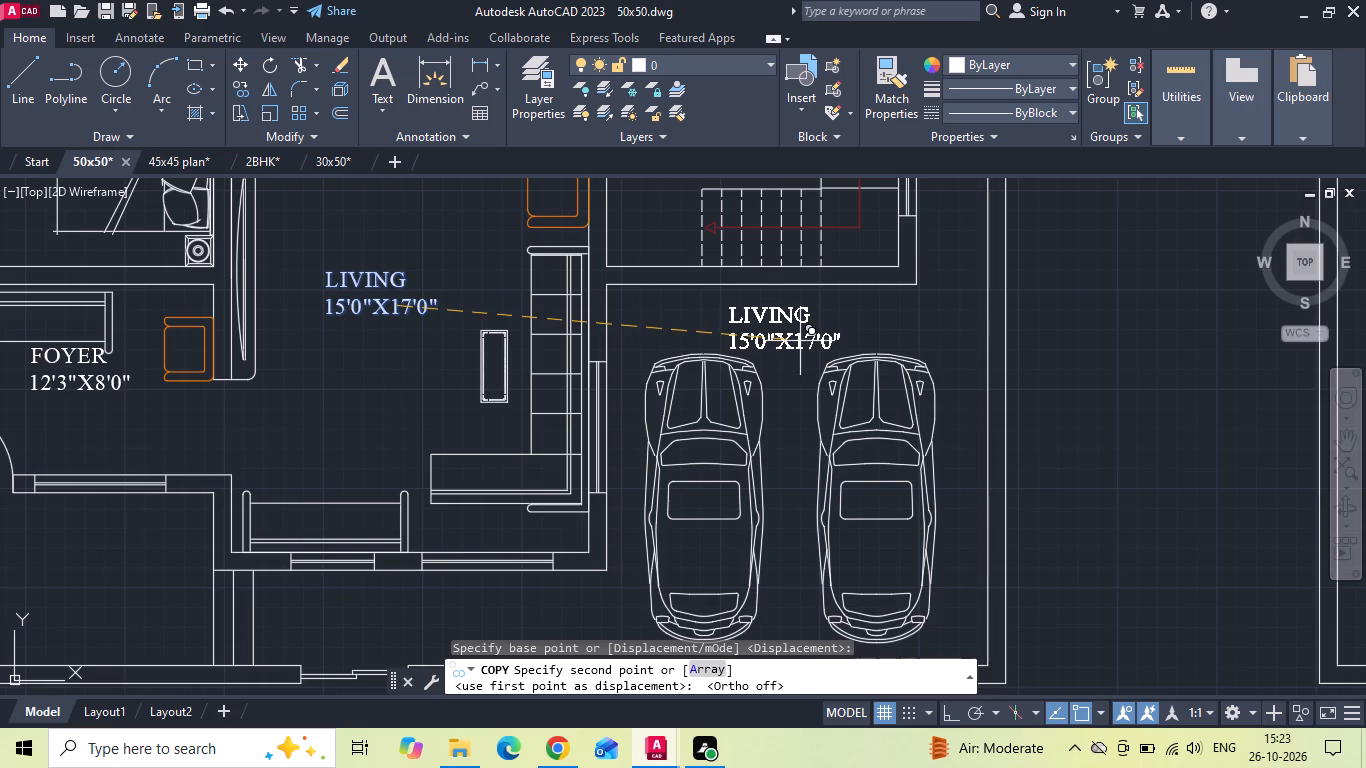
click(805, 336)
scroll(818, 356, down, 2)
key(Escape)
Change the copied label above the cars to read PARKING with 16'0"X16'0" on the line below.
scroll(384, 355, up, 1)
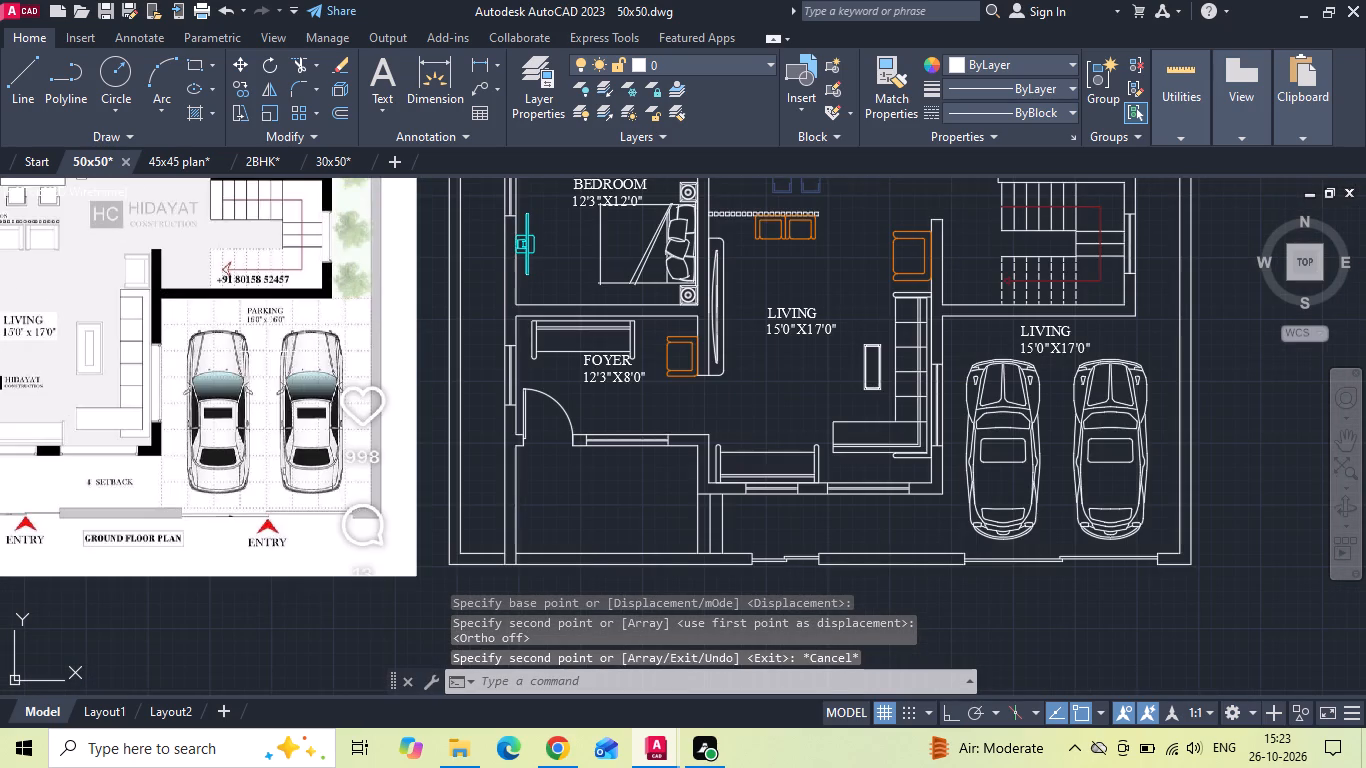
scroll(1085, 362, up, 2)
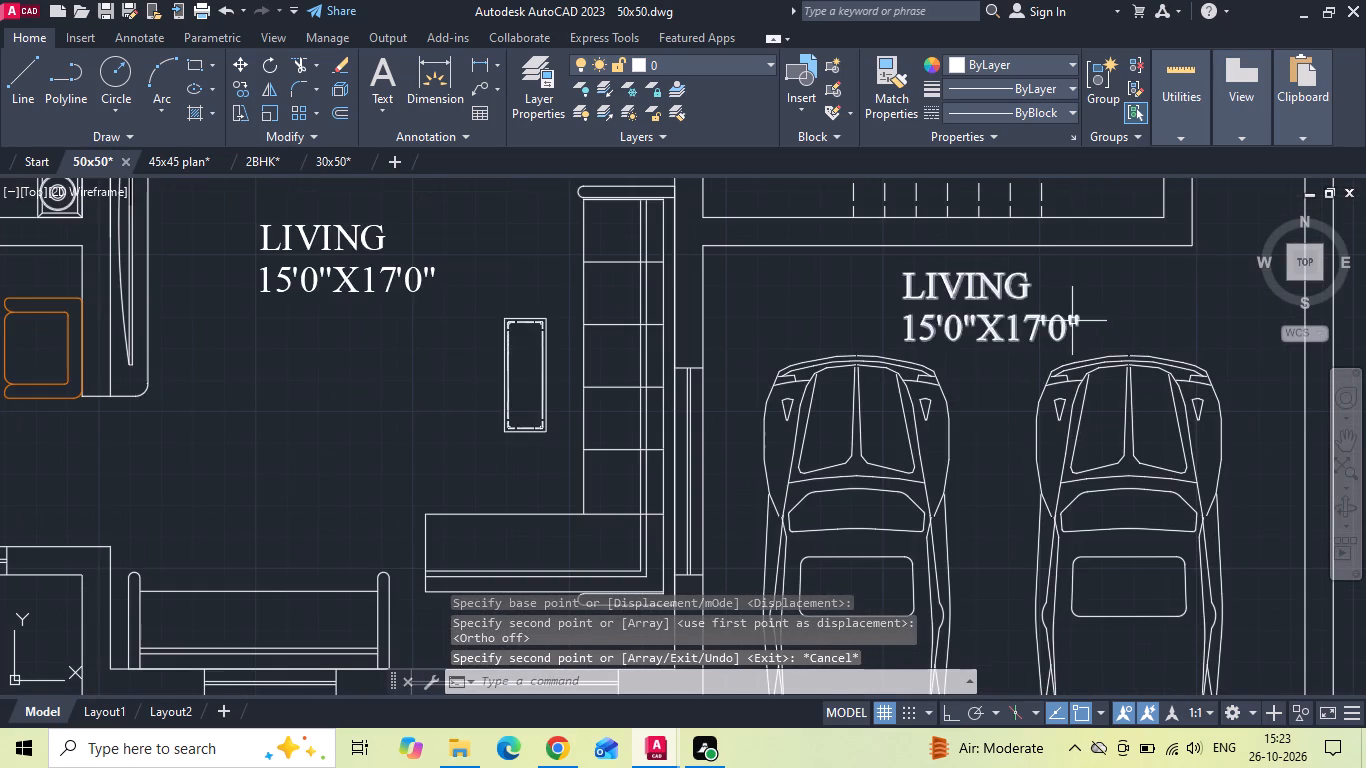
double_click(1070, 326)
double_click(1063, 326)
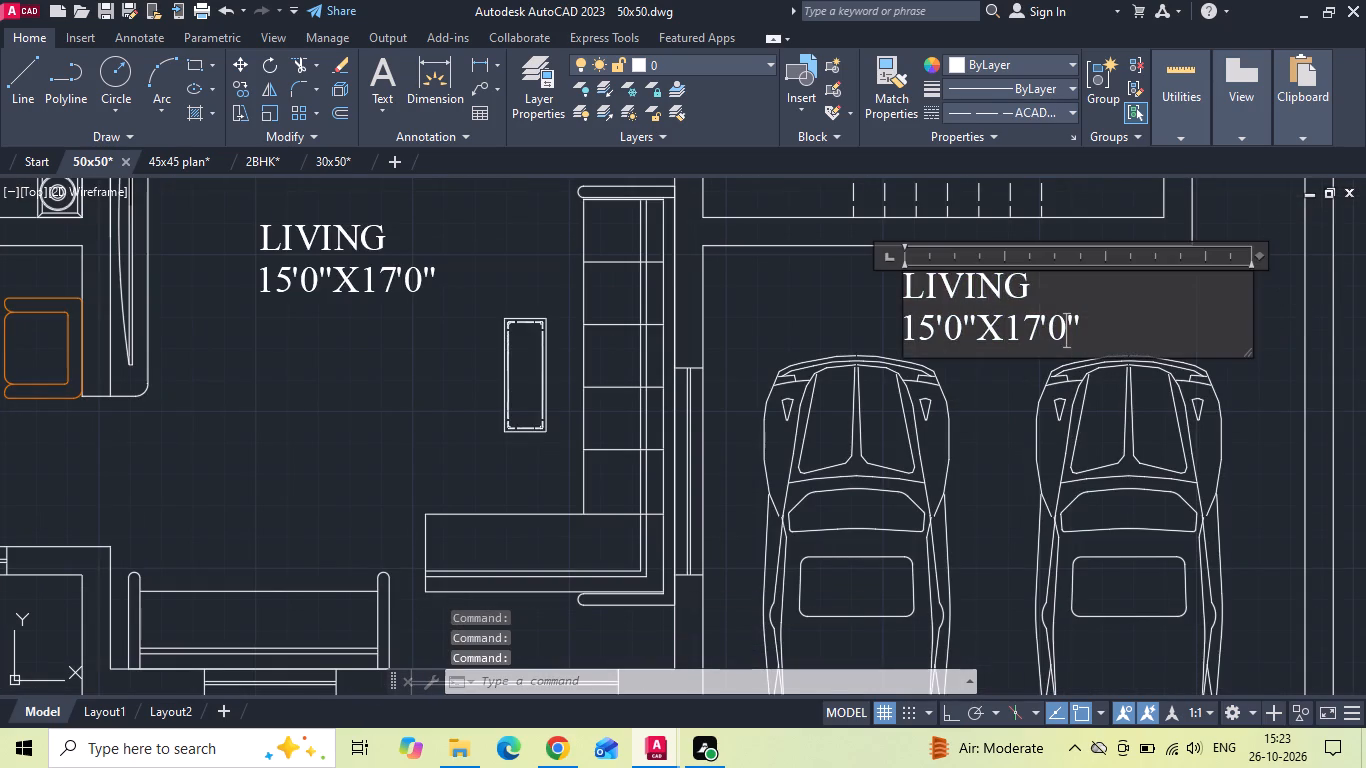
click(1035, 321)
key(BackSpace)
key(6)
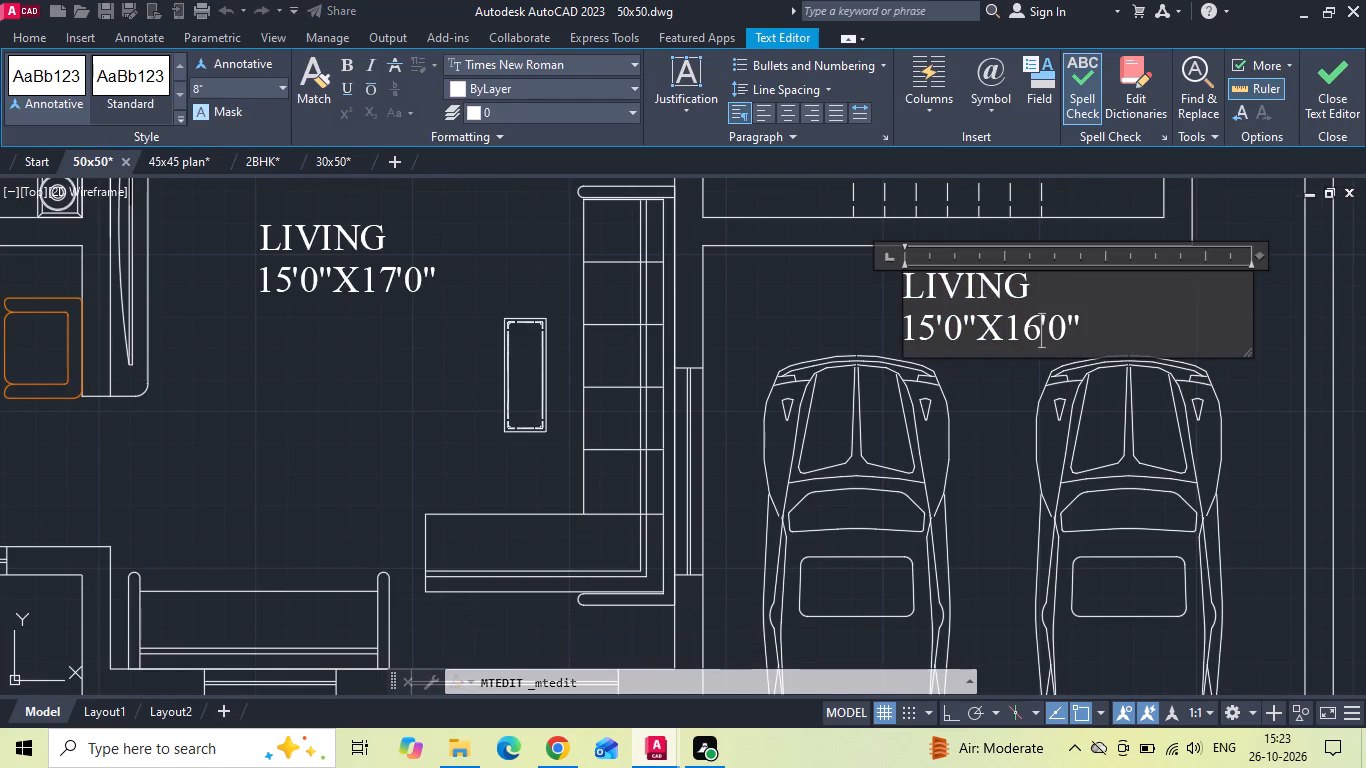
click(936, 329)
key(BackSpace)
key(6)
drag(1049, 287, 750, 305)
key(BackSpace)
text(PARKING)
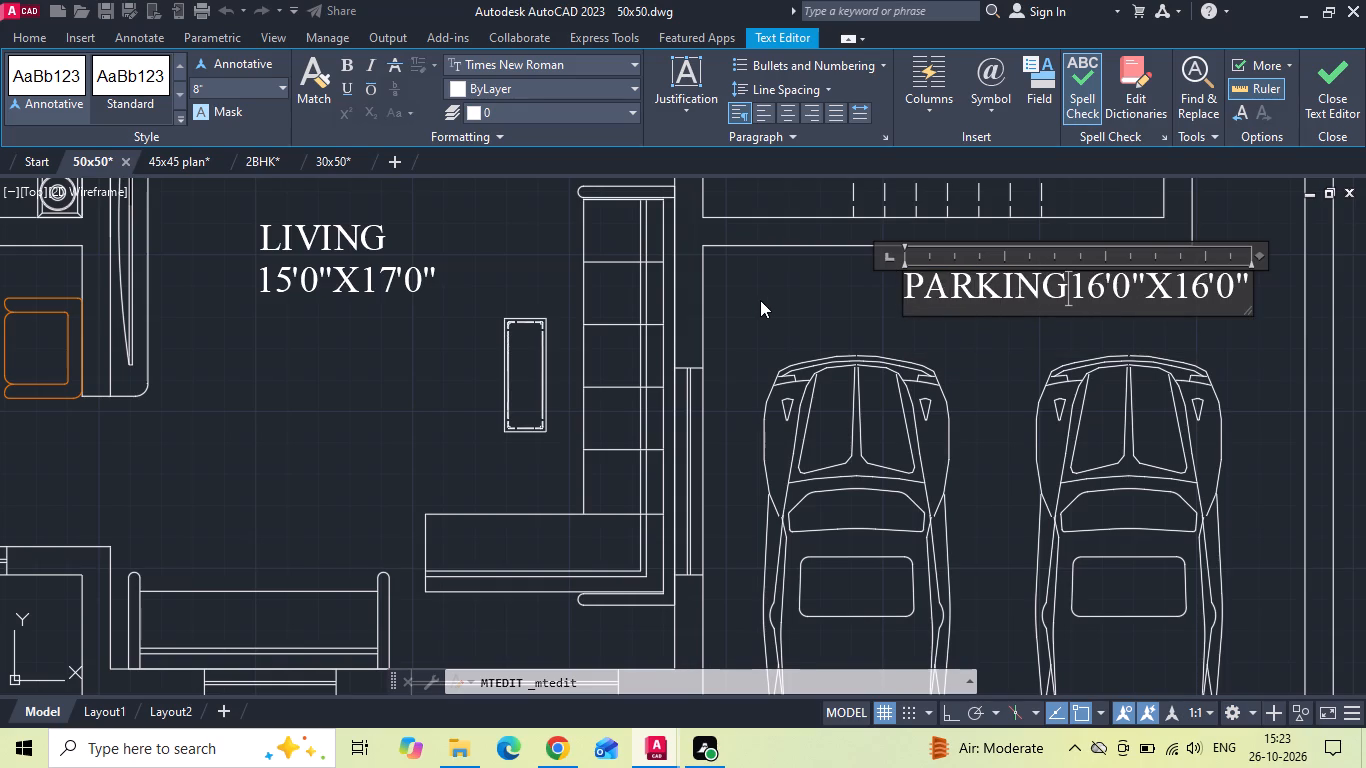
key(Return)
scroll(814, 382, down, 1)
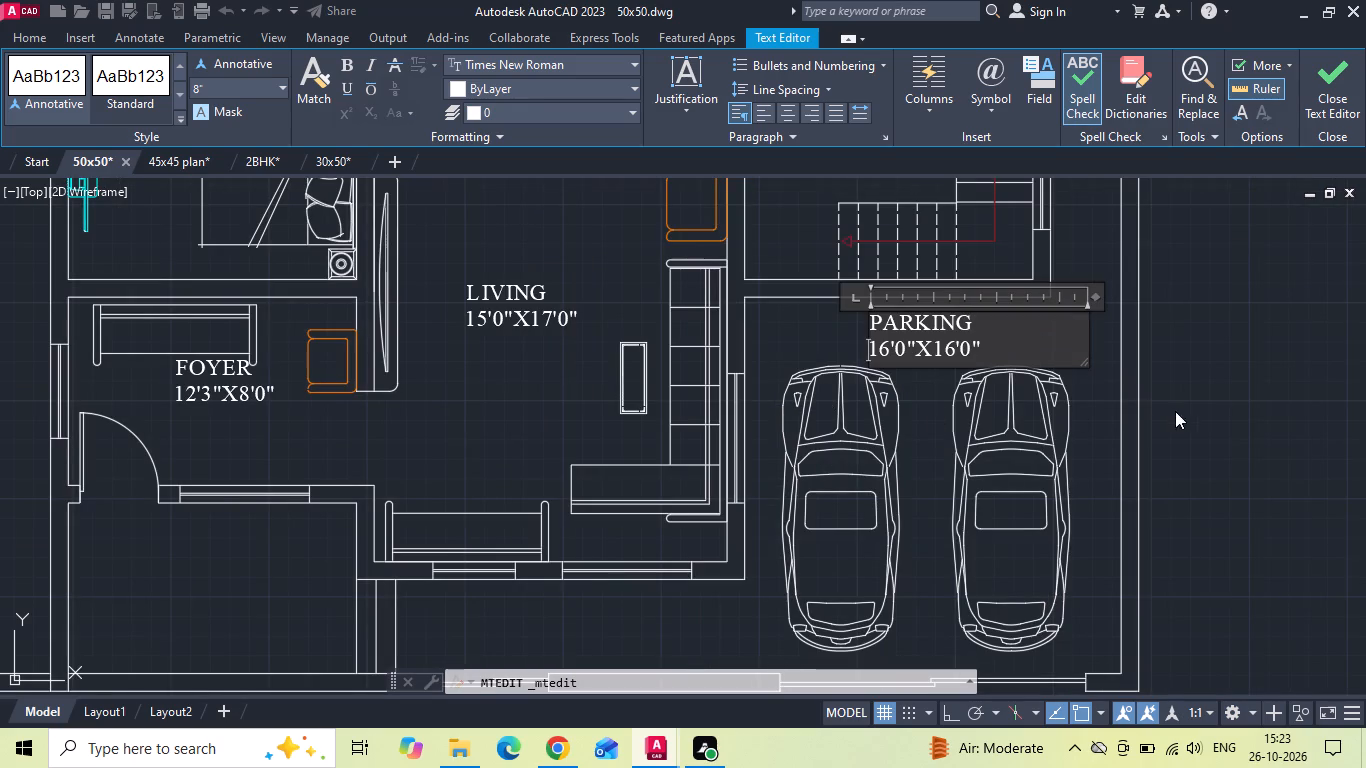
click(1181, 413)
Examine the furnished plan alongside the reference image for elements still missing.
scroll(1071, 452, down, 1)
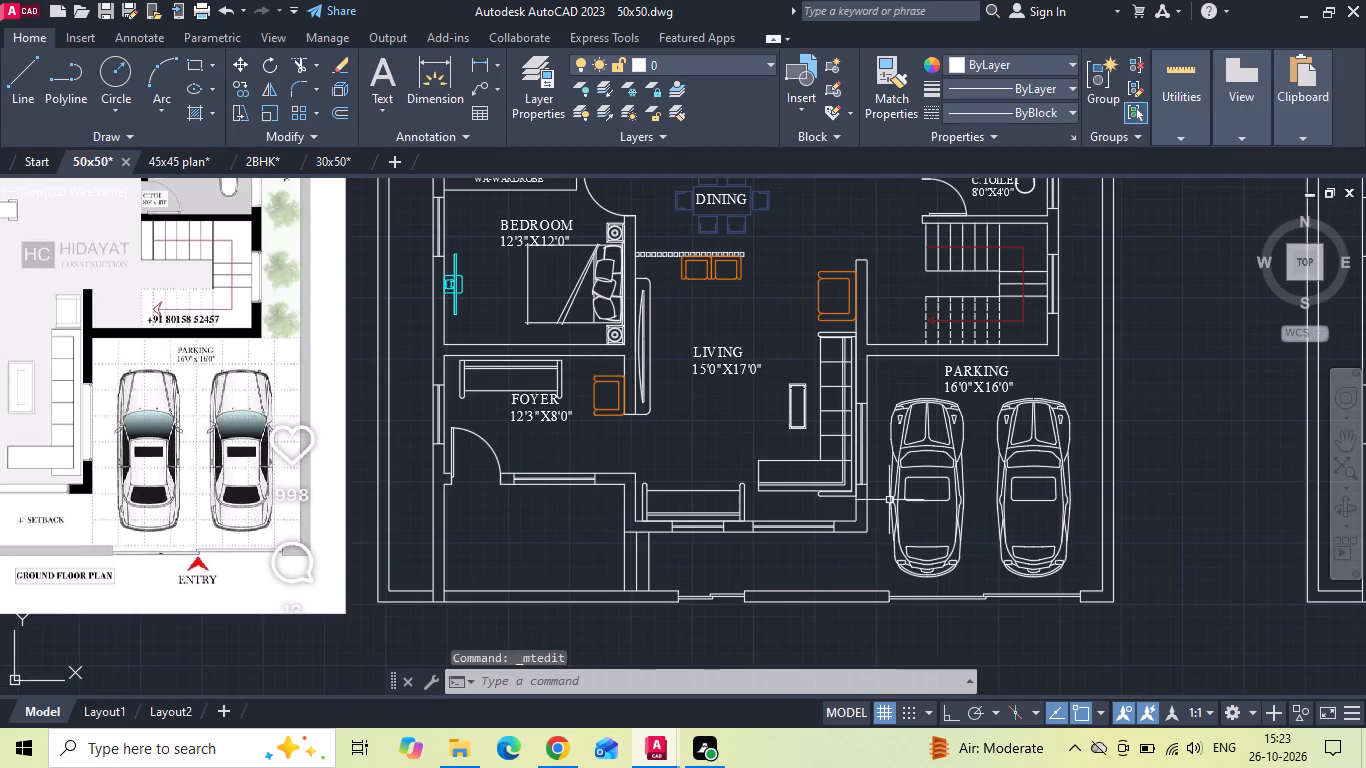
scroll(289, 329, up, 4)
scroll(275, 491, down, 5)
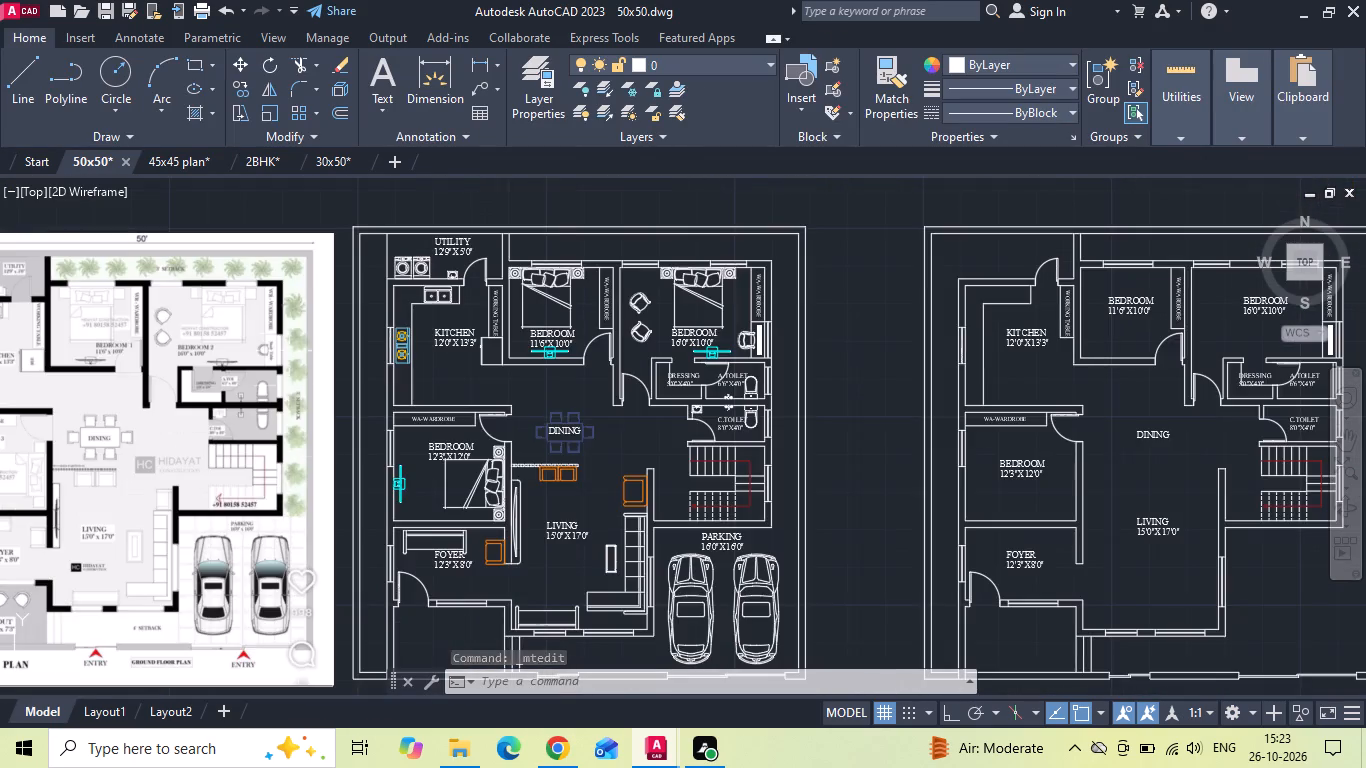
scroll(293, 277, up, 1)
scroll(301, 328, down, 1)
scroll(486, 375, down, 1)
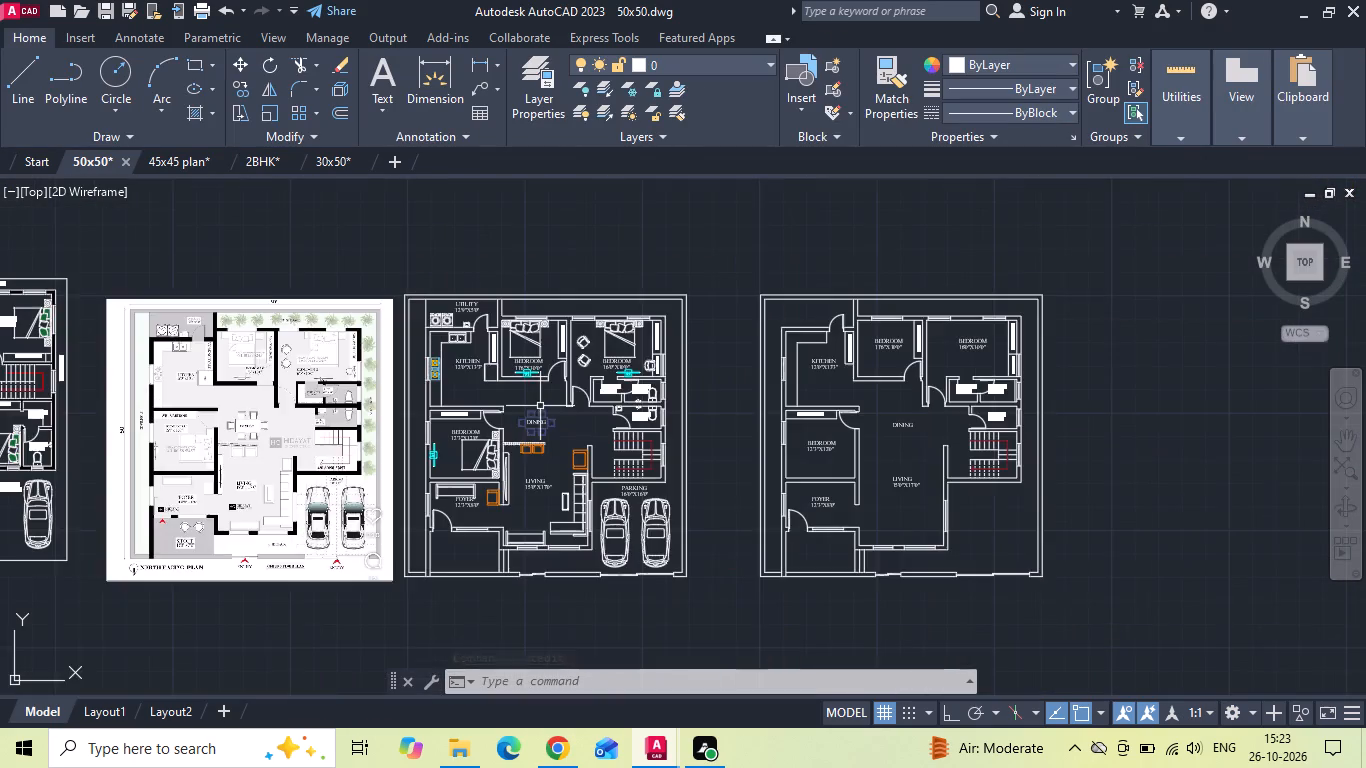
scroll(739, 399, down, 2)
Copy one palm and the round bushy tree from the 2BHK drawing into the 50x50 furnished plan, along the setback above the bedrooms.
click(328, 159)
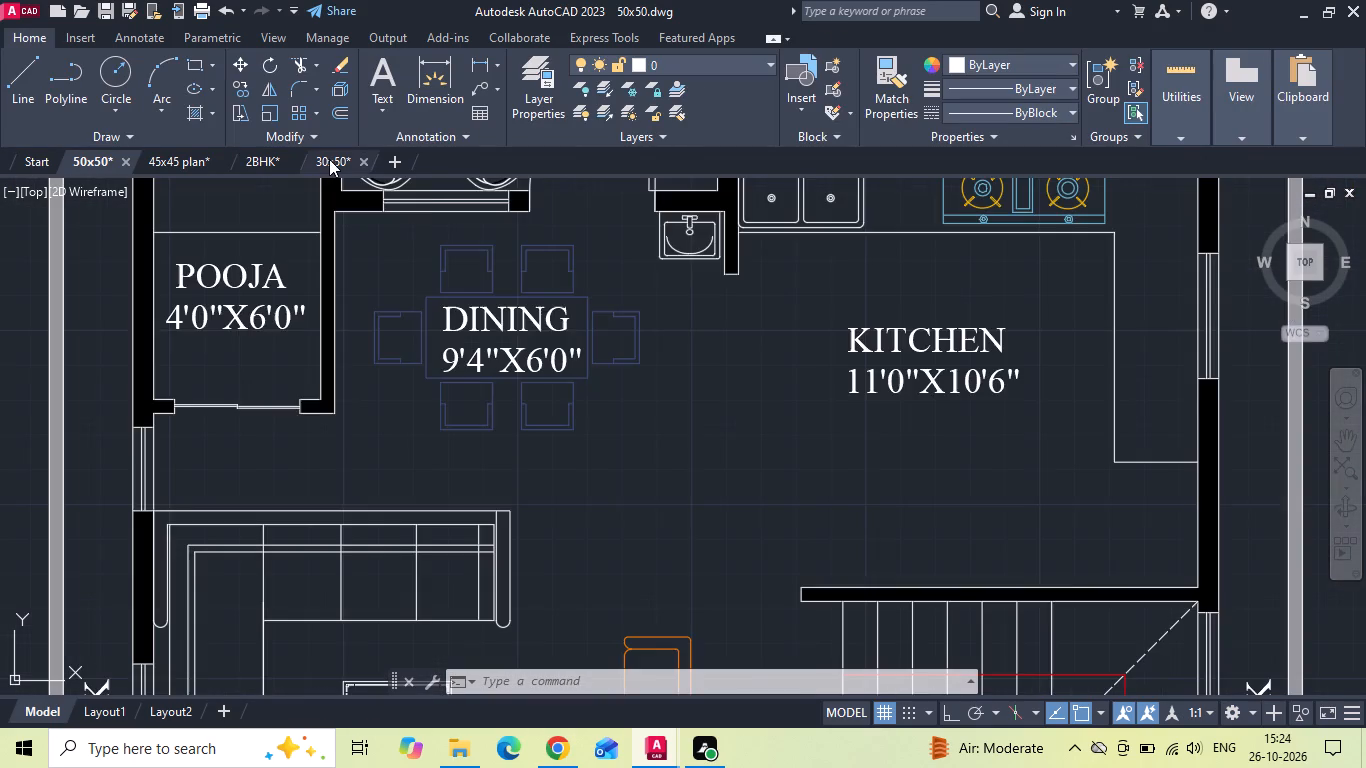
scroll(463, 380, down, 4)
scroll(558, 374, down, 2)
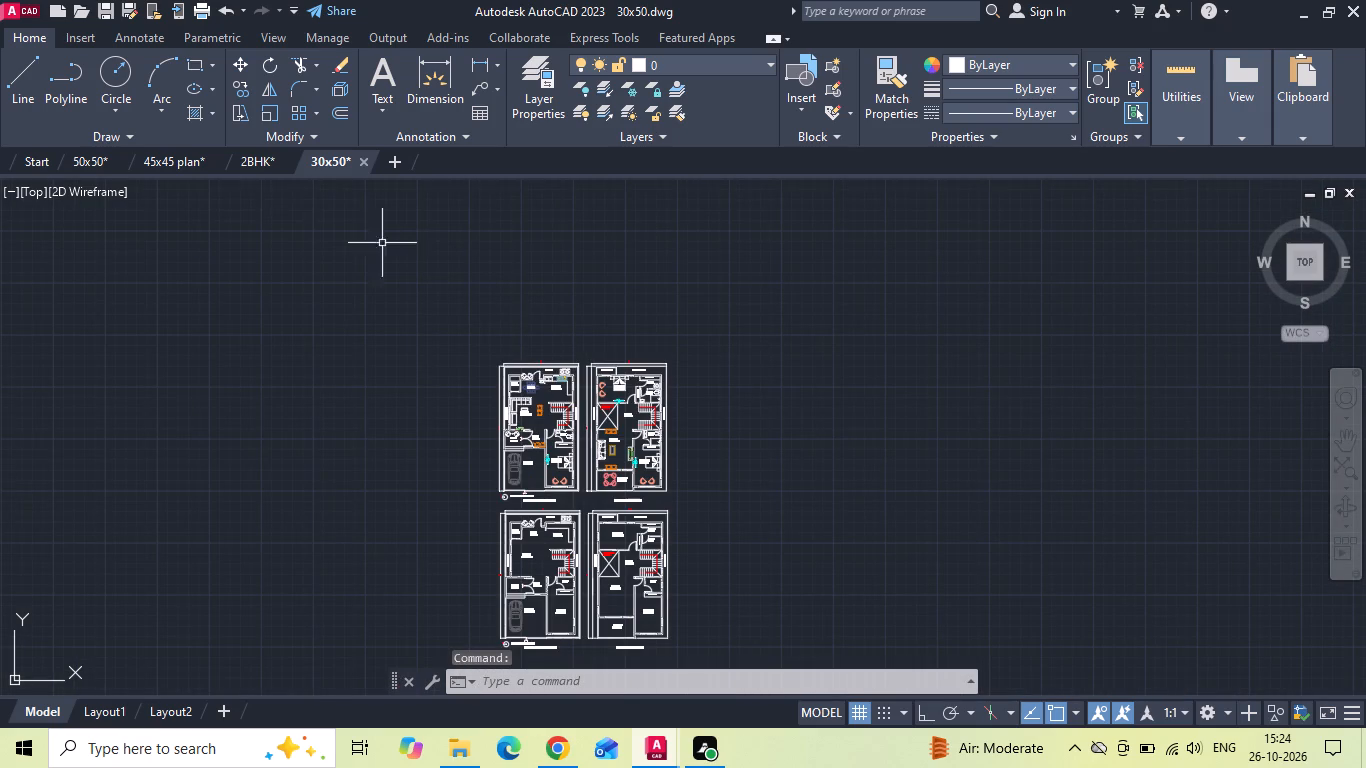
click(262, 162)
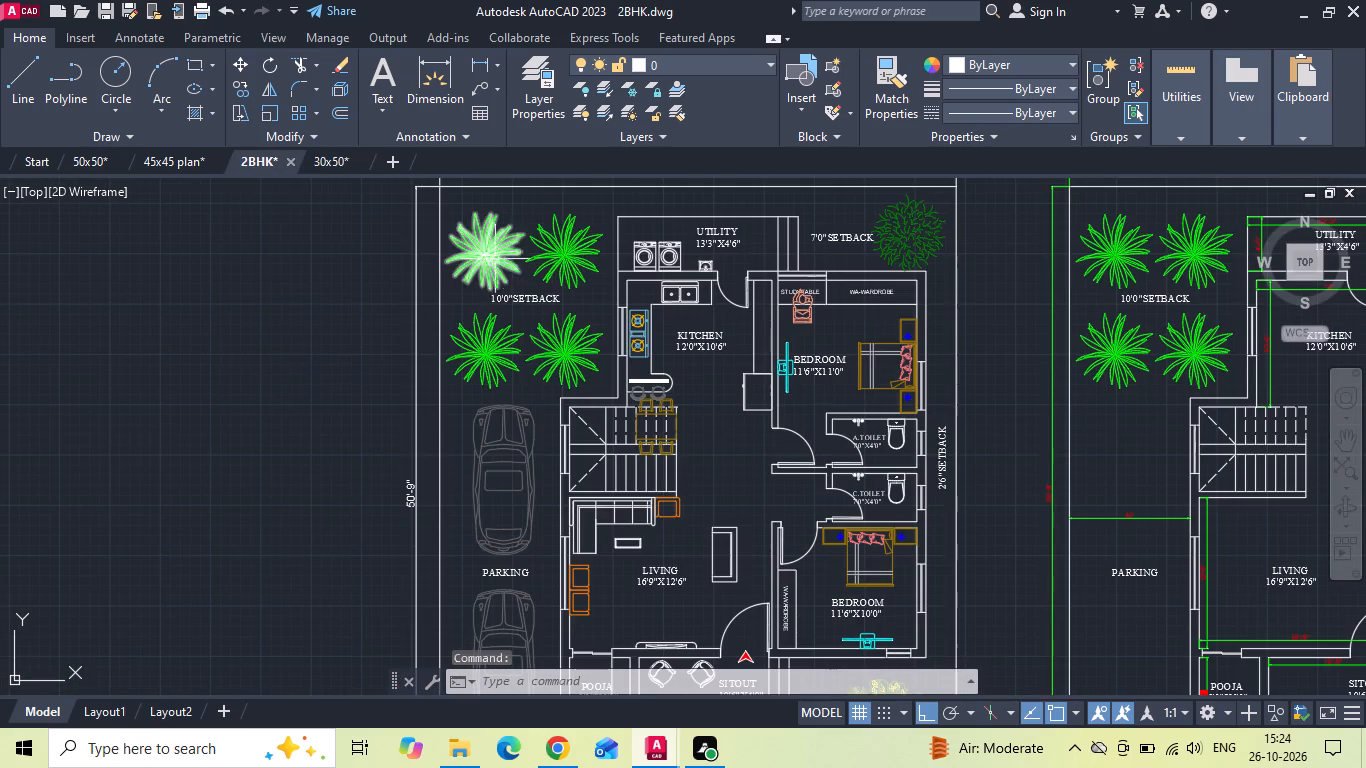
click(902, 250)
click(542, 262)
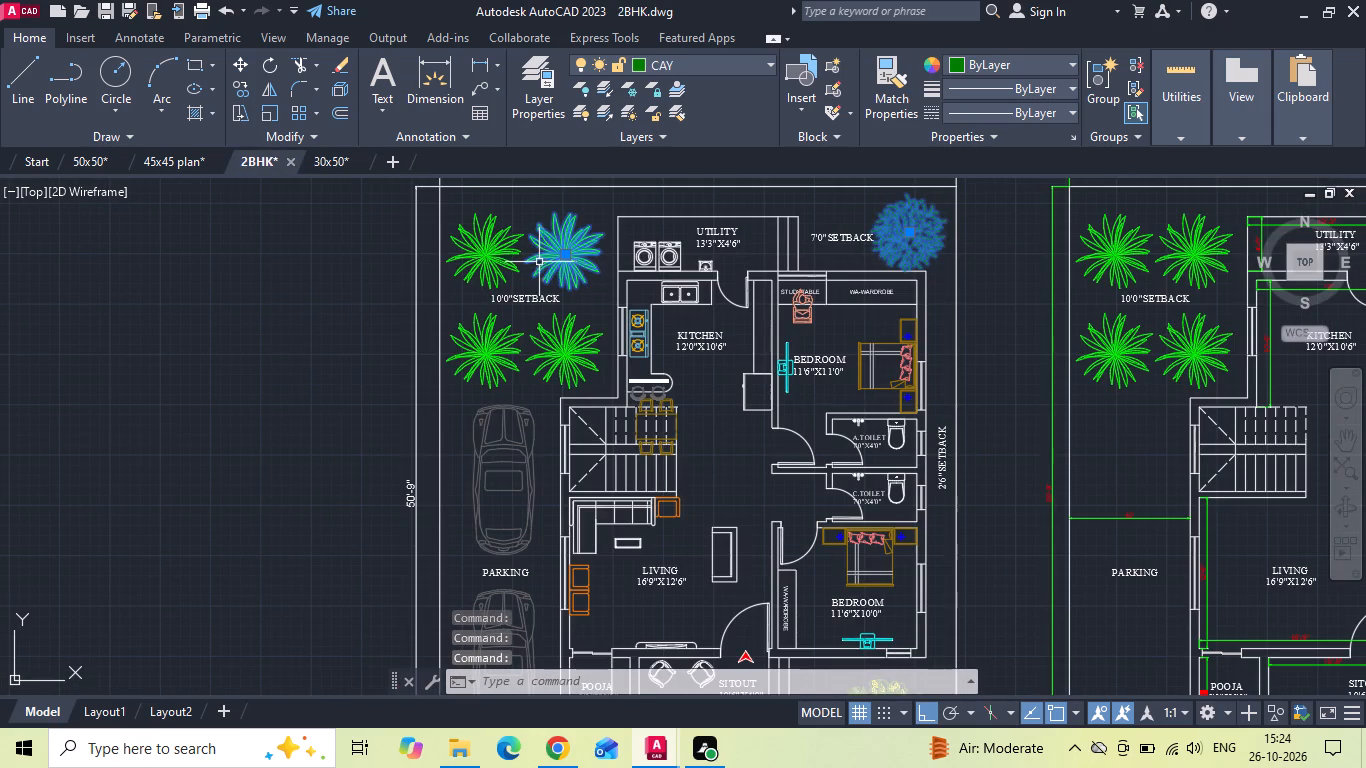
key(ctrl+c)
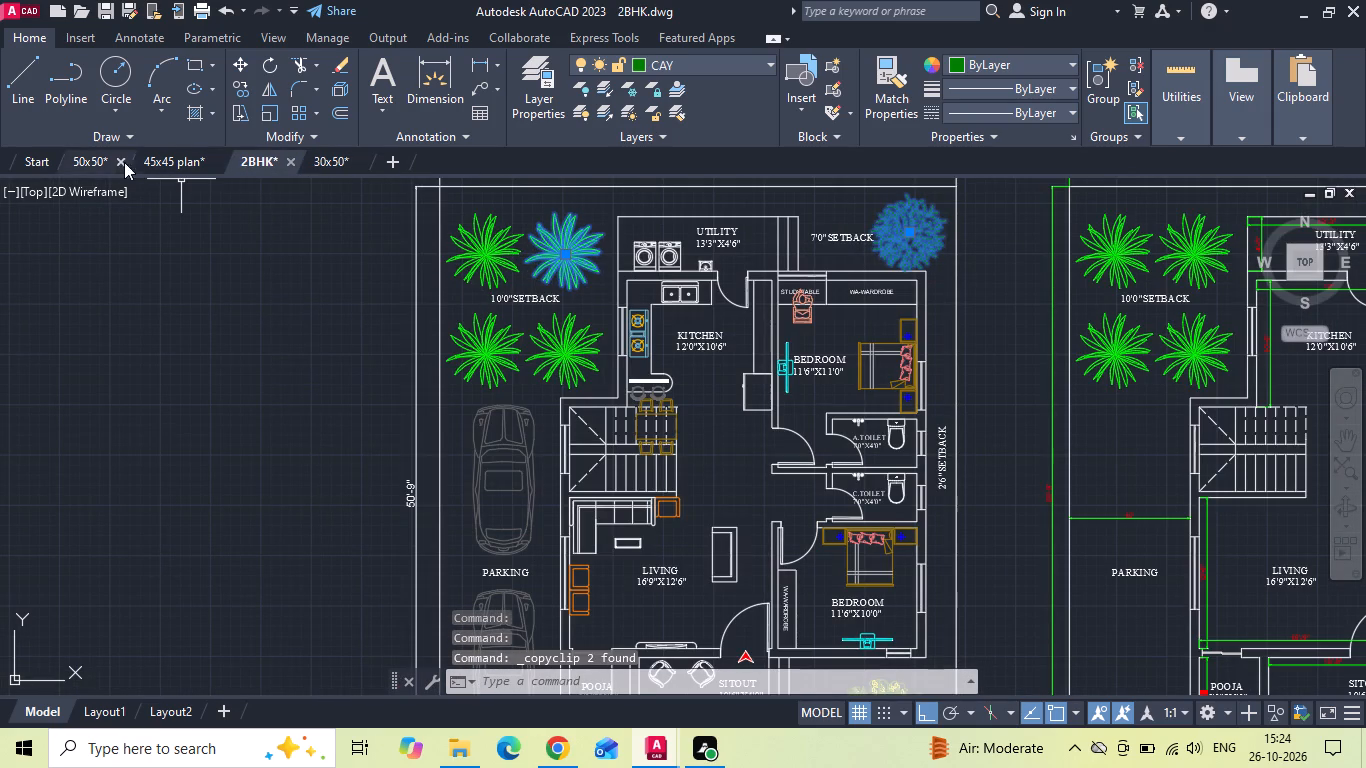
click(93, 162)
key(ctrl+v)
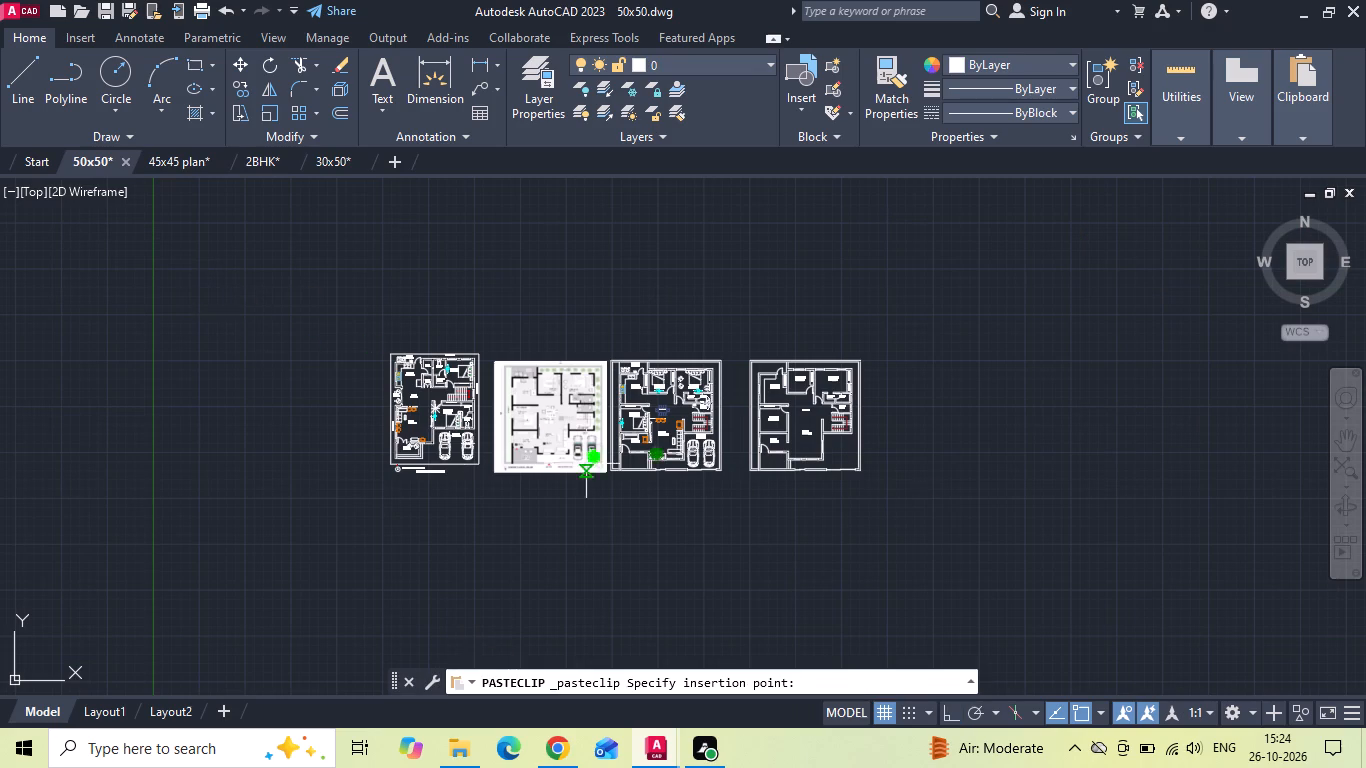
scroll(717, 376, up, 3)
scroll(435, 344, up, 2)
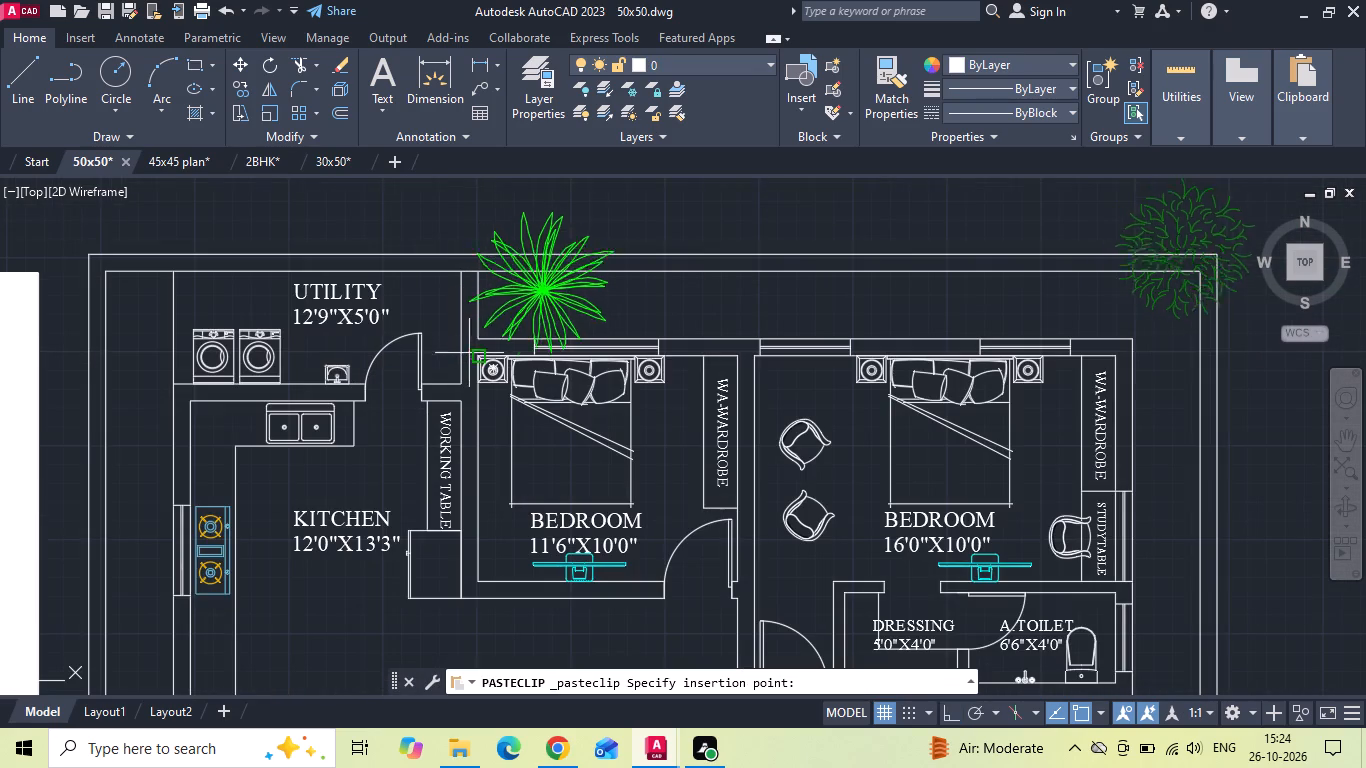
click(474, 372)
Scale the pasted palm down until it fits inside the setback strip above the 11'6"X10'0" bedroom.
scroll(803, 377, down, 3)
scroll(511, 367, up, 2)
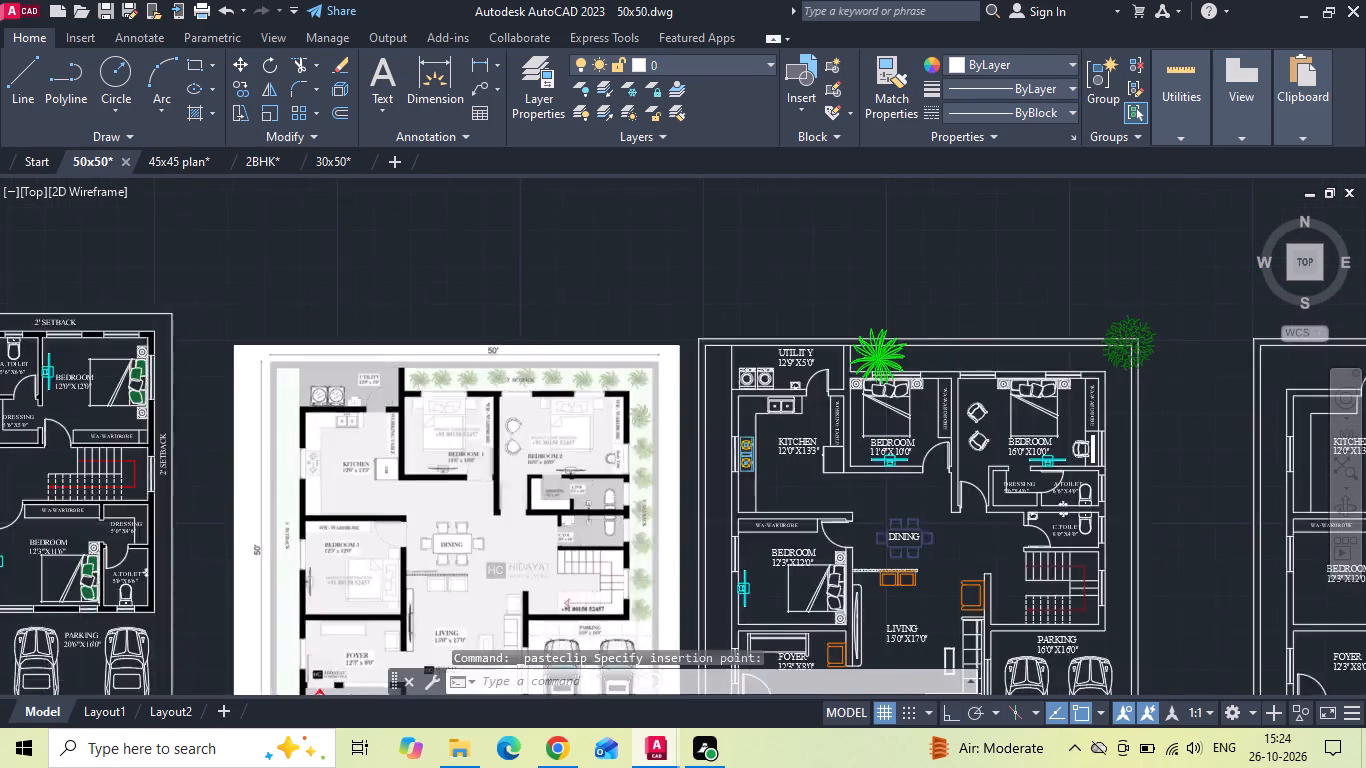
scroll(954, 368, up, 1)
click(1154, 340)
right_click(1154, 340)
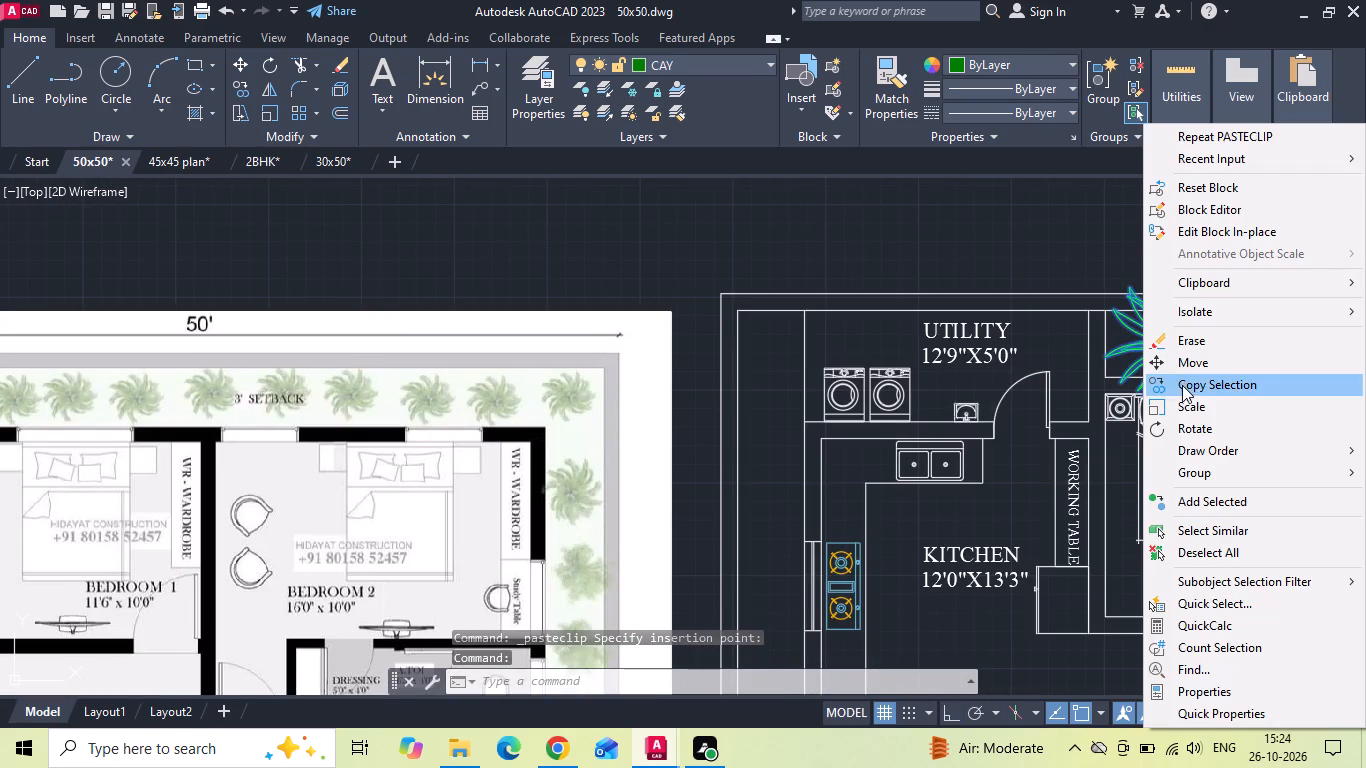
click(1183, 400)
click(1176, 345)
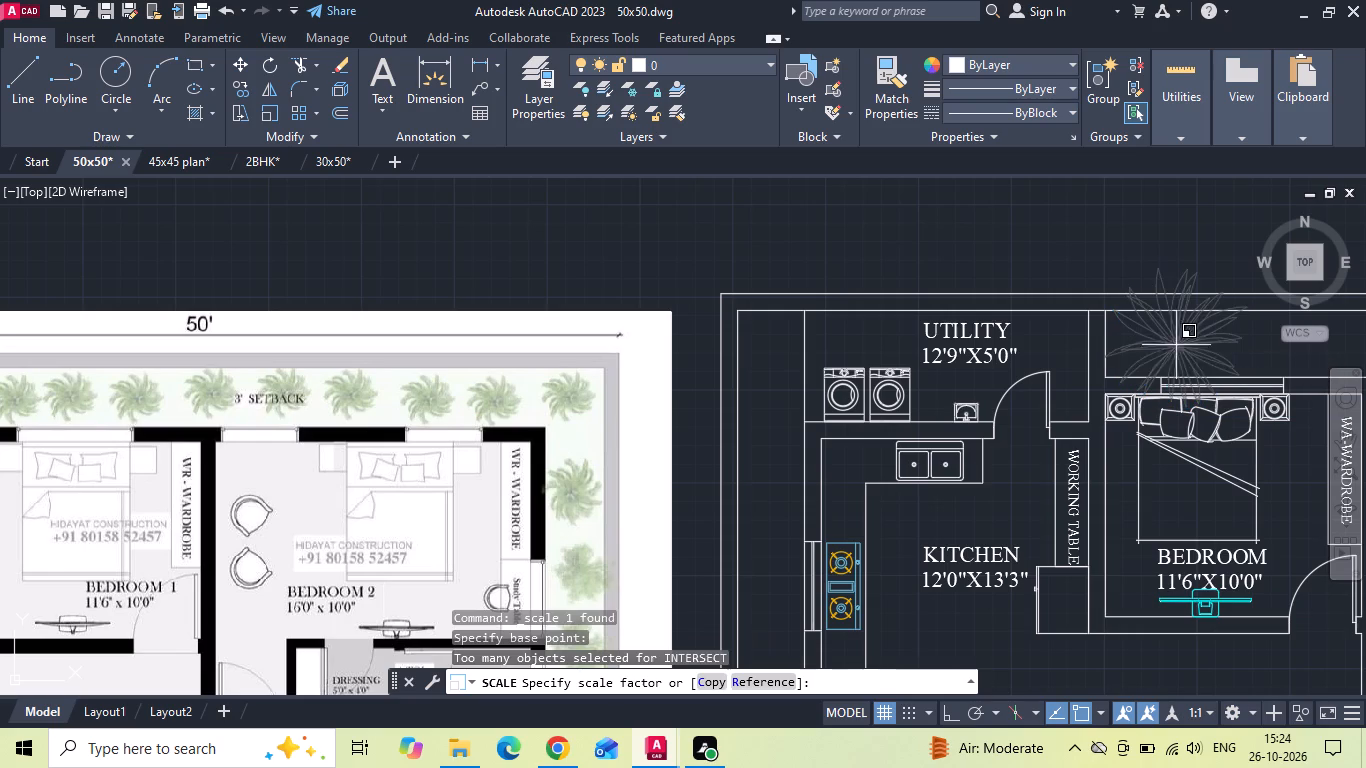
click(1219, 359)
With Ortho on, copy the scaled palm seven times at roughly even spacing along the rear setback, up to the plot corner.
middle_drag(1186, 360, 1003, 360)
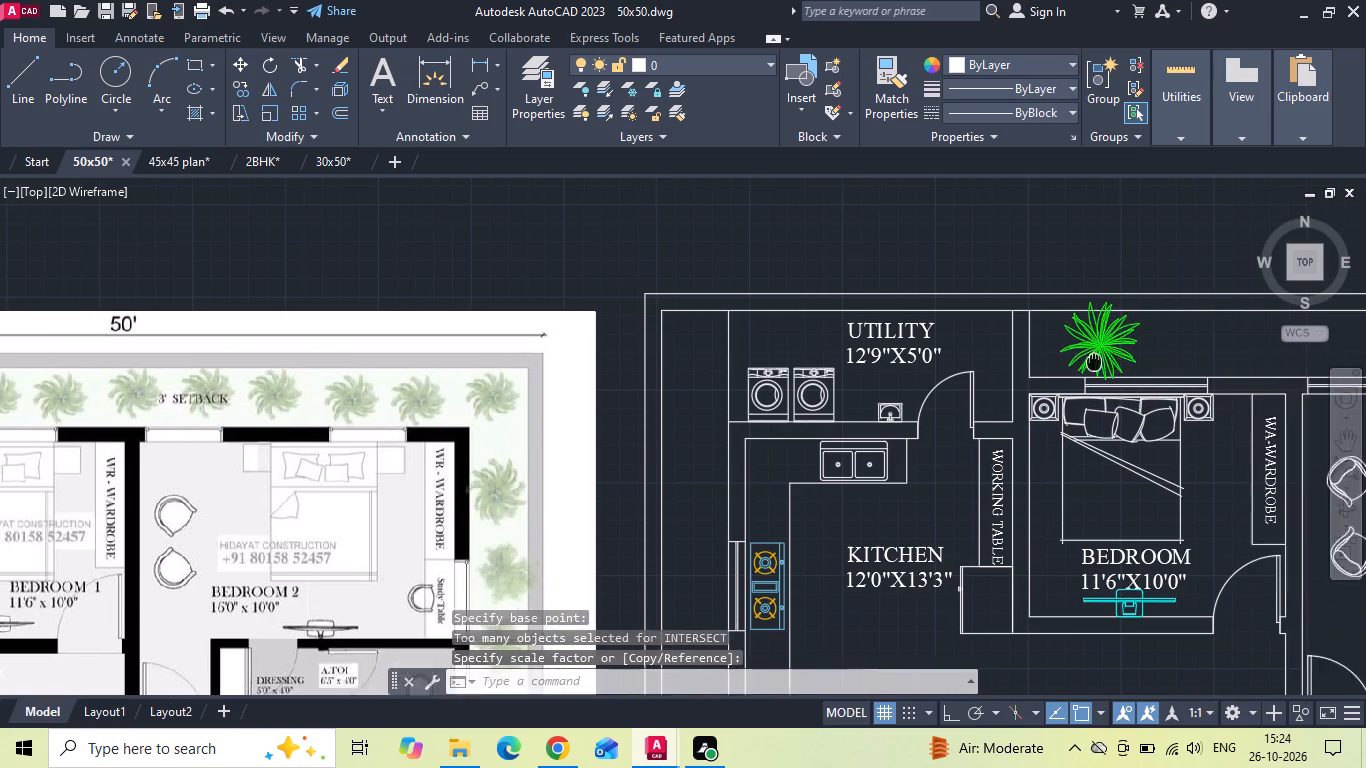
middle_drag(1003, 360, 854, 360)
click(870, 339)
right_click(870, 339)
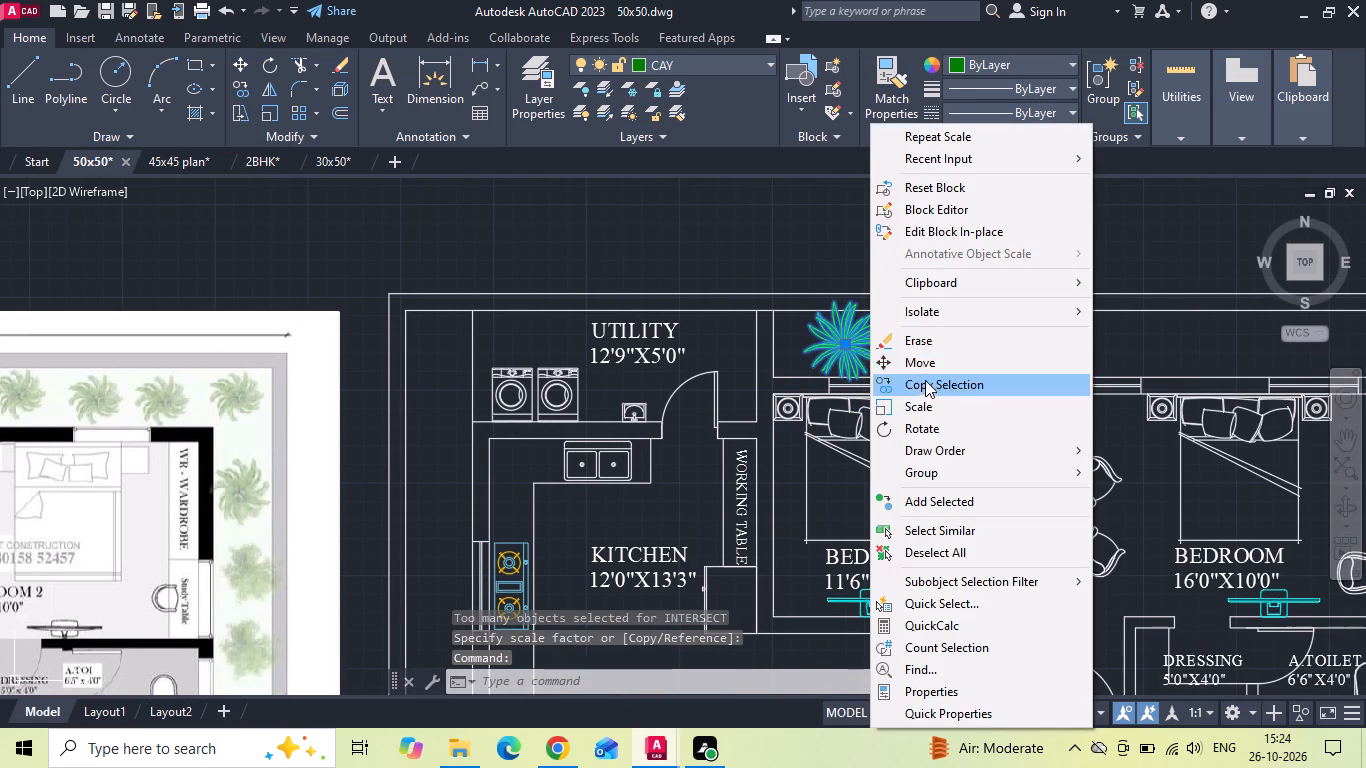
click(925, 383)
key(F8)
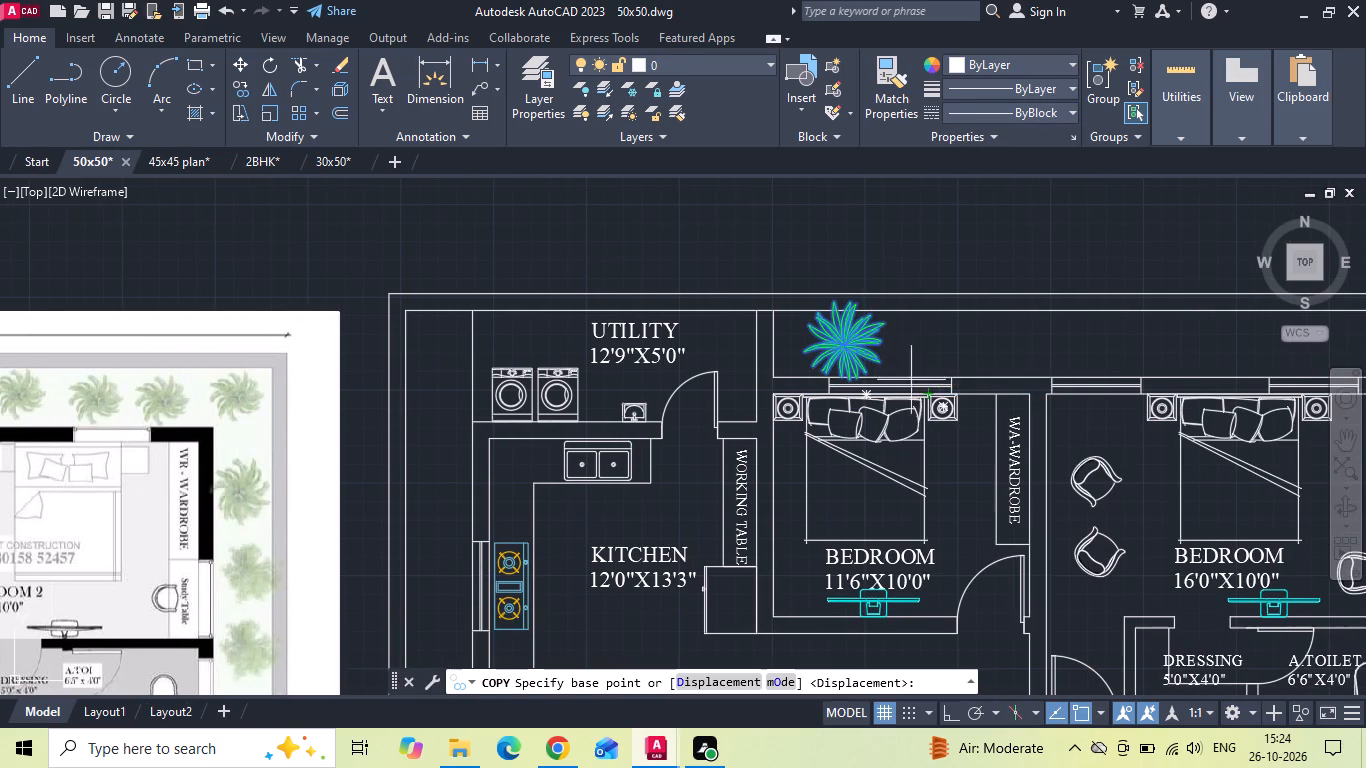
drag(858, 341, 867, 344)
click(955, 356)
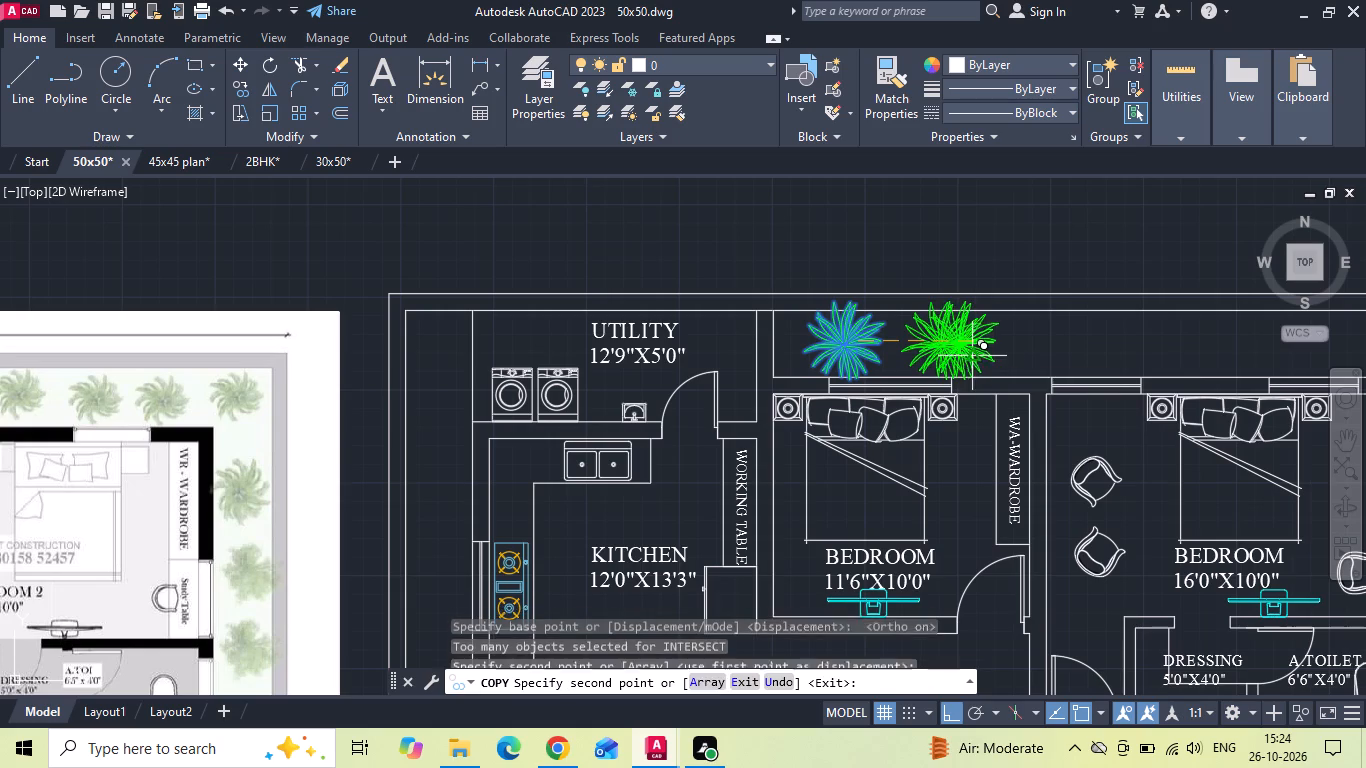
click(1047, 355)
middle_drag(1078, 356, 800, 357)
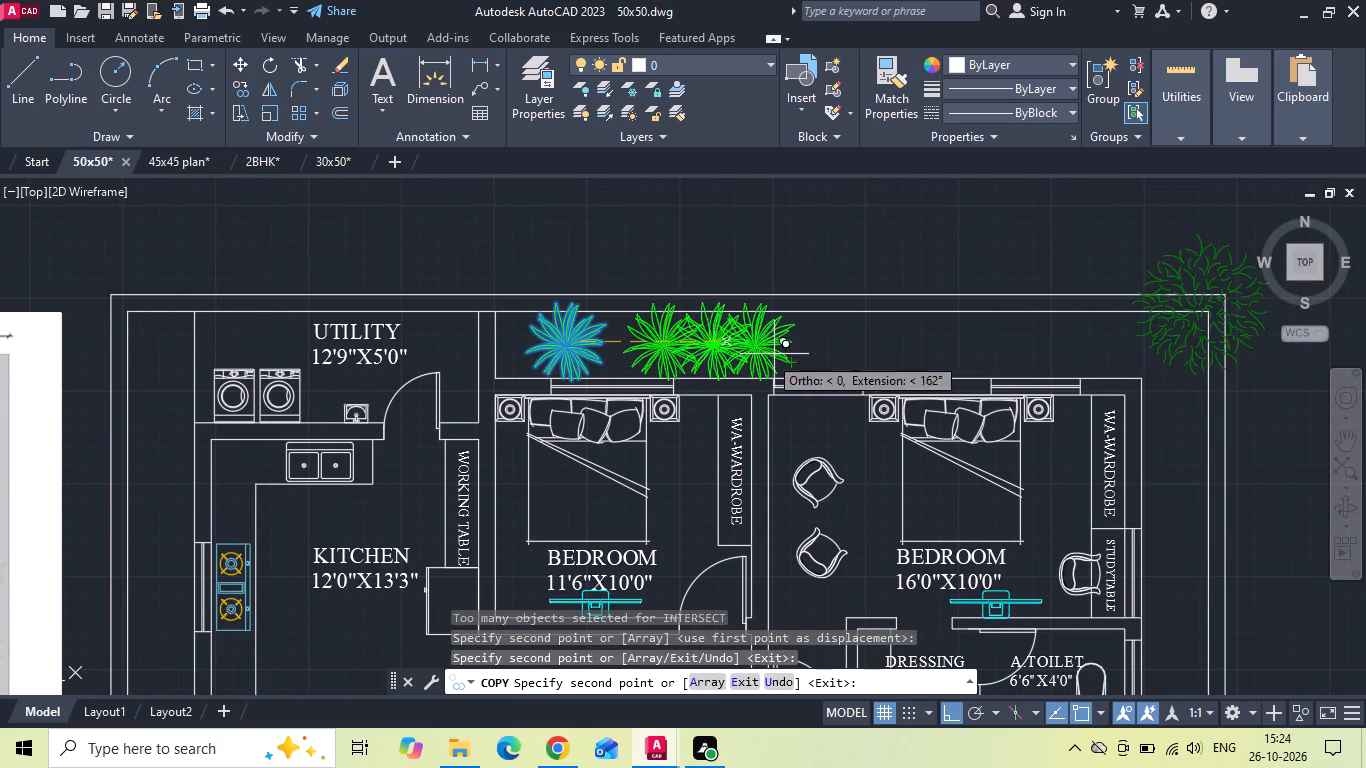
click(858, 352)
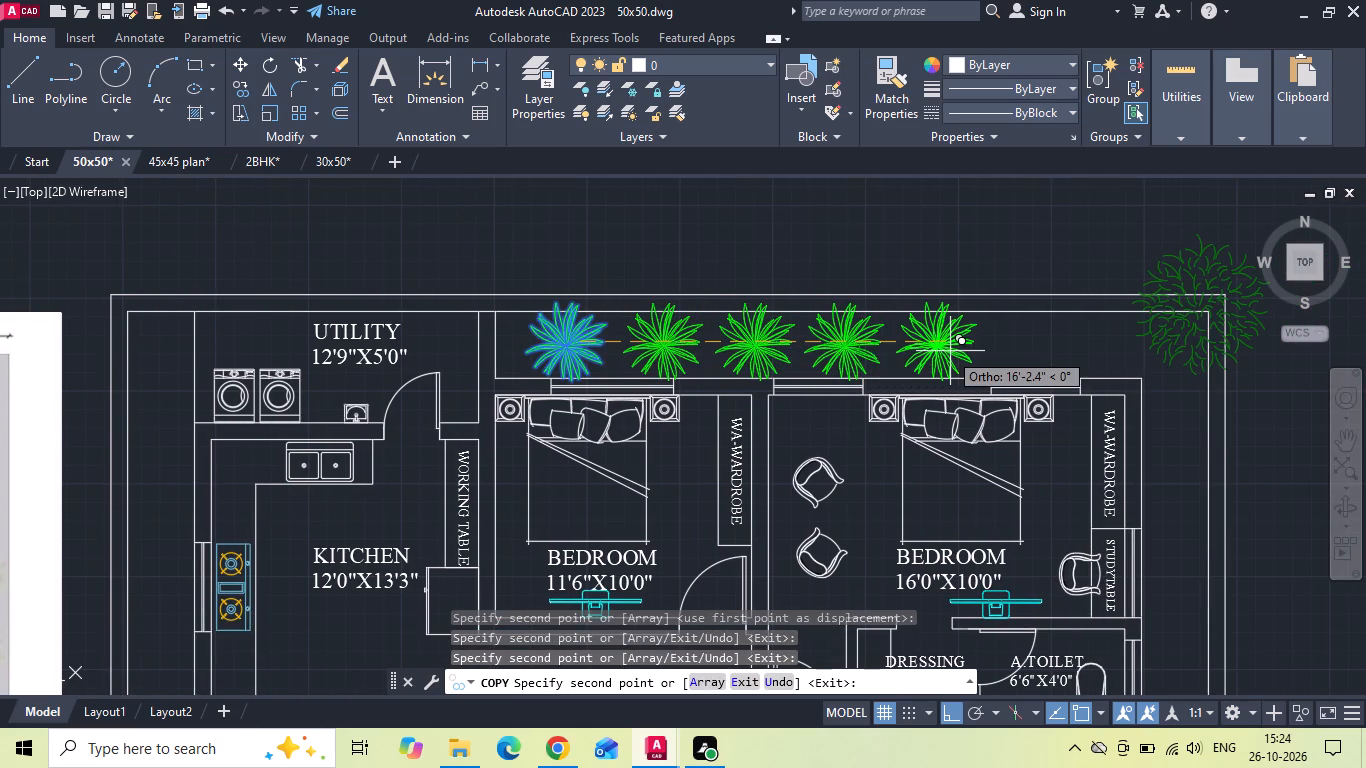
click(951, 351)
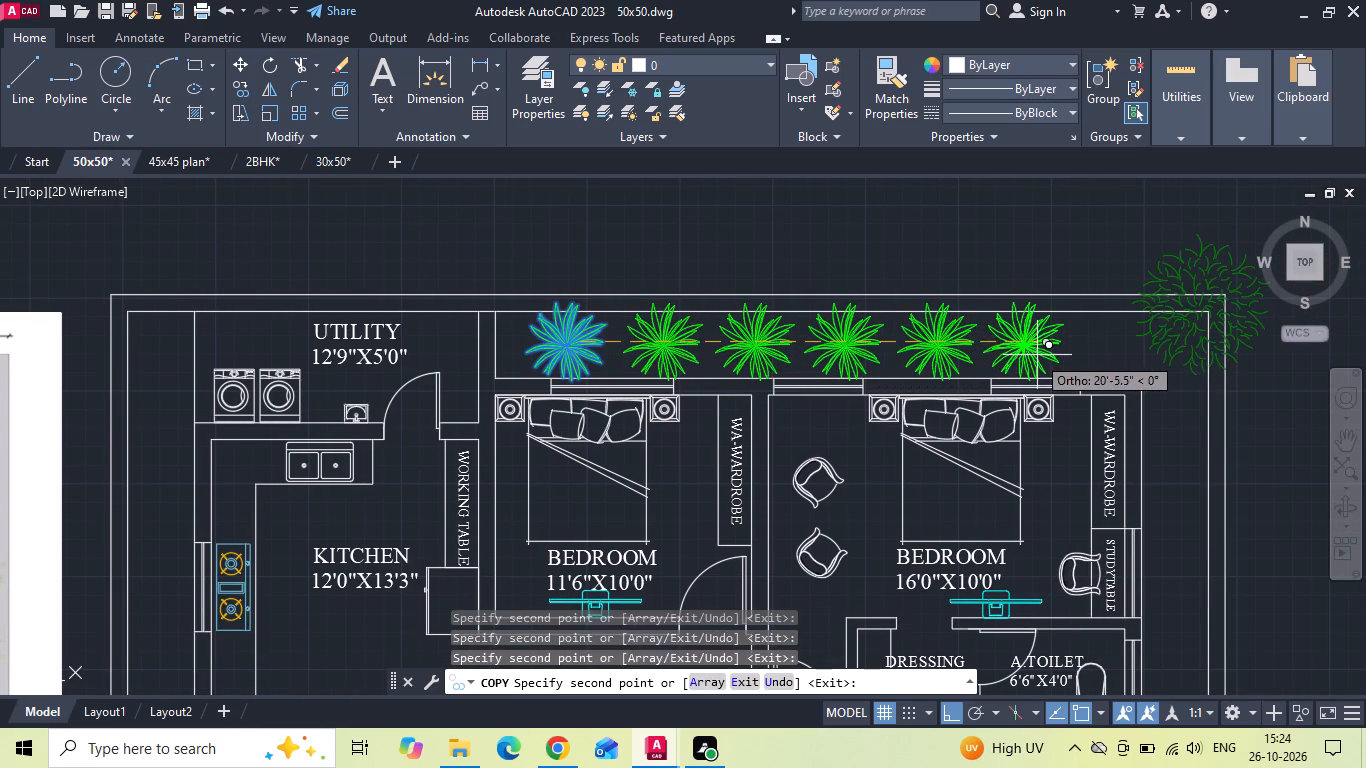
click(1038, 356)
scroll(1041, 356, down, 2)
scroll(1107, 356, up, 2)
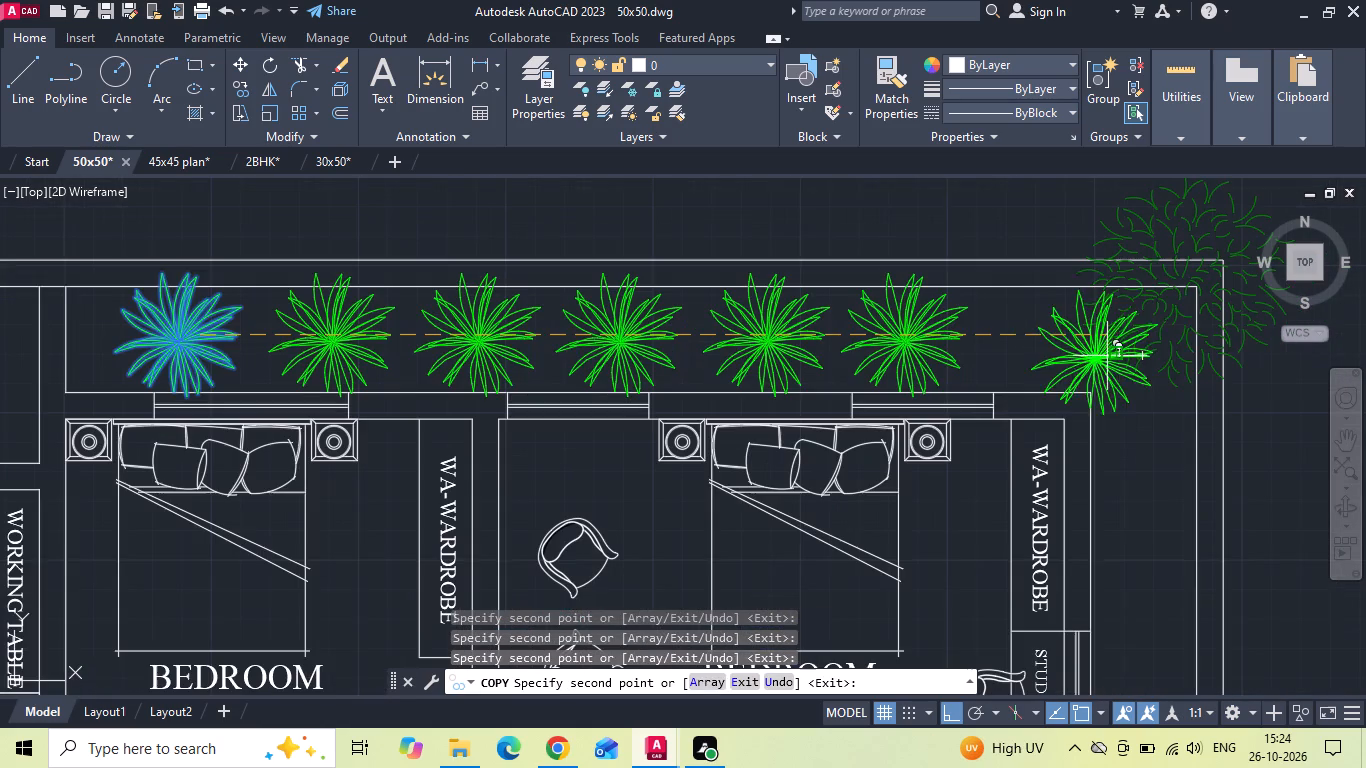
click(1057, 353)
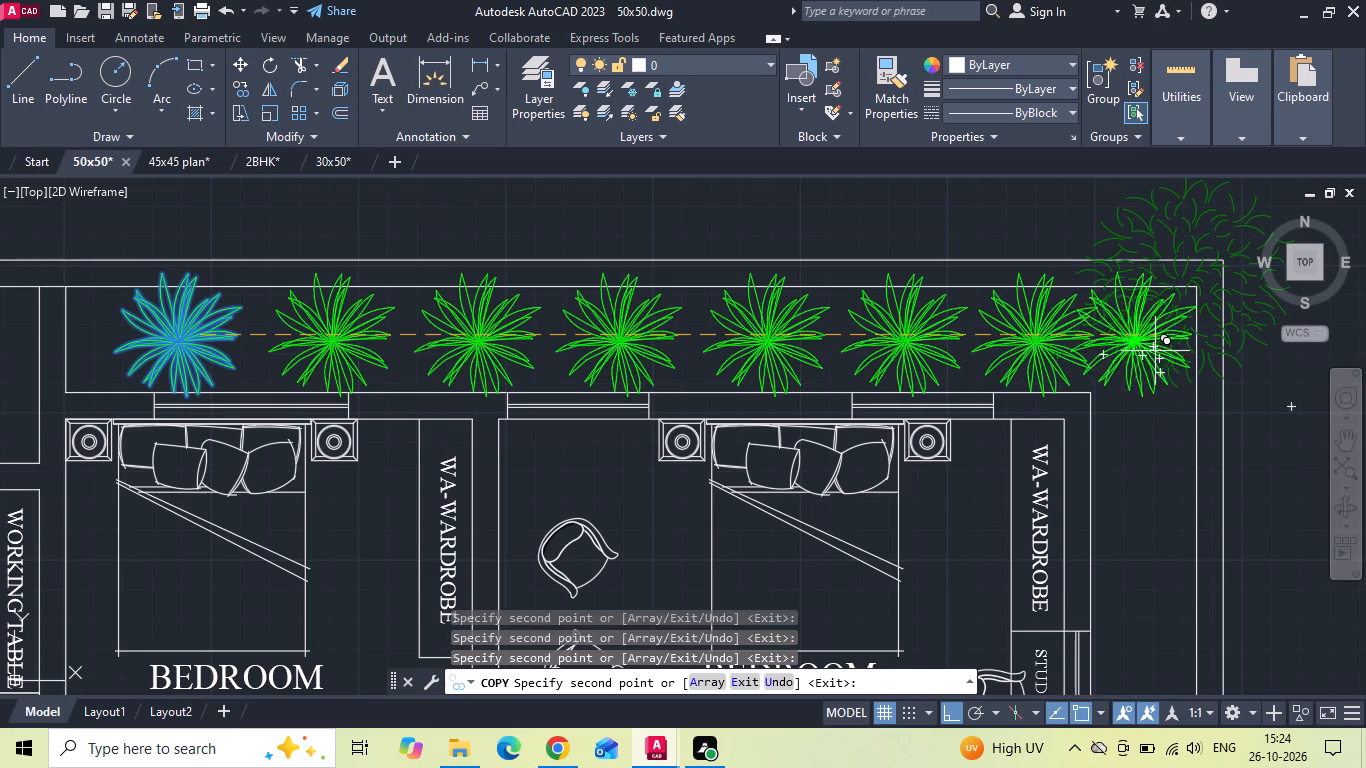
scroll(1185, 338, up, 2)
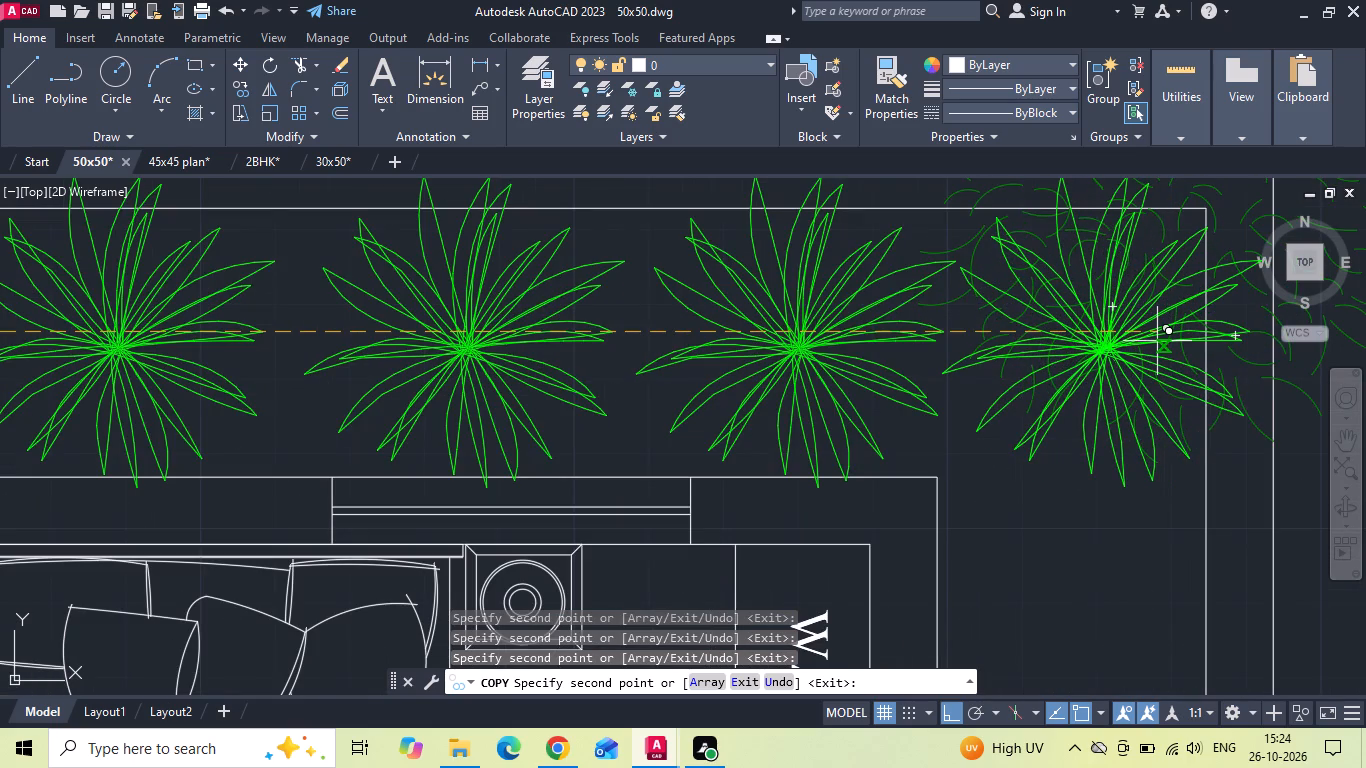
click(1157, 341)
key(Escape)
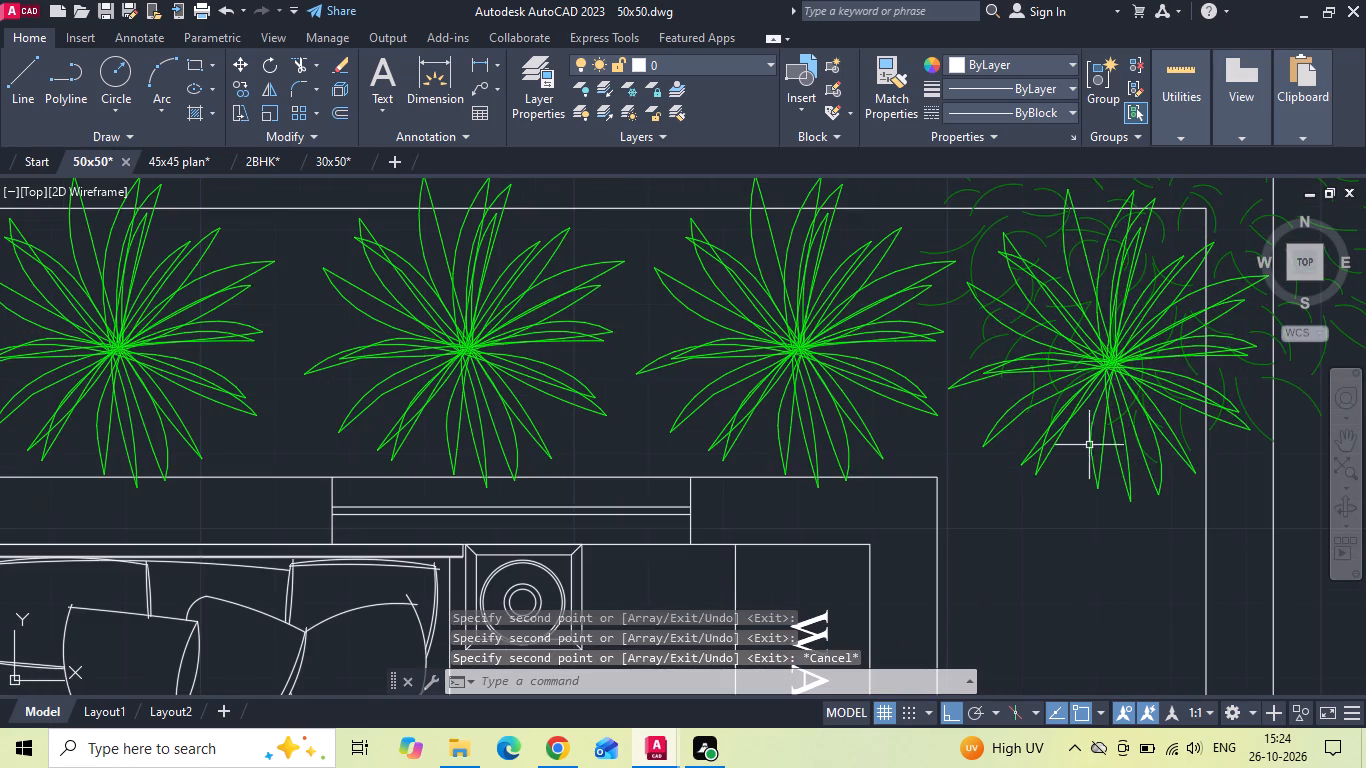
Move the whole row of palms, together with the bushy tree, about 1' toward the utility side.
drag(1062, 463, 1031, 463)
scroll(790, 448, down, 1)
middle_drag(509, 431, 1163, 427)
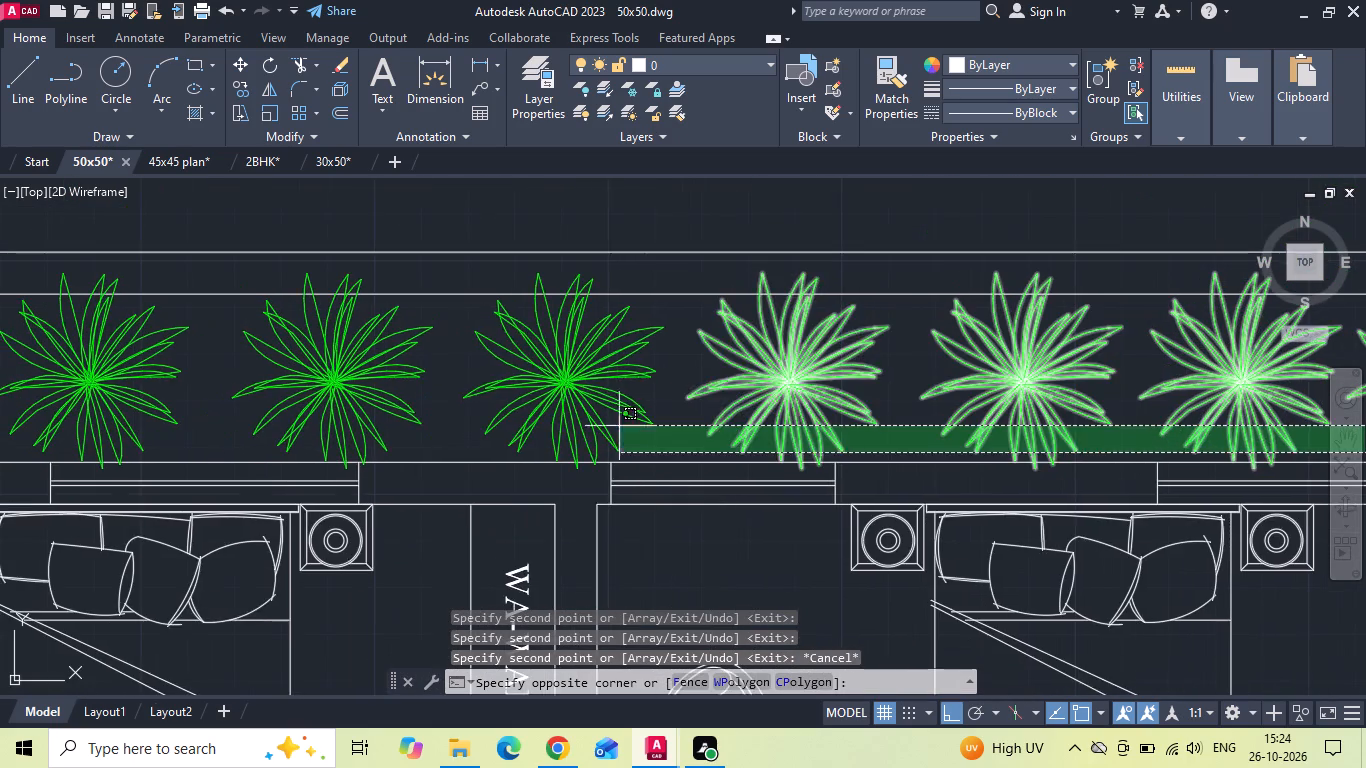
middle_drag(545, 423, 1013, 390)
click(558, 388)
right_click(558, 388)
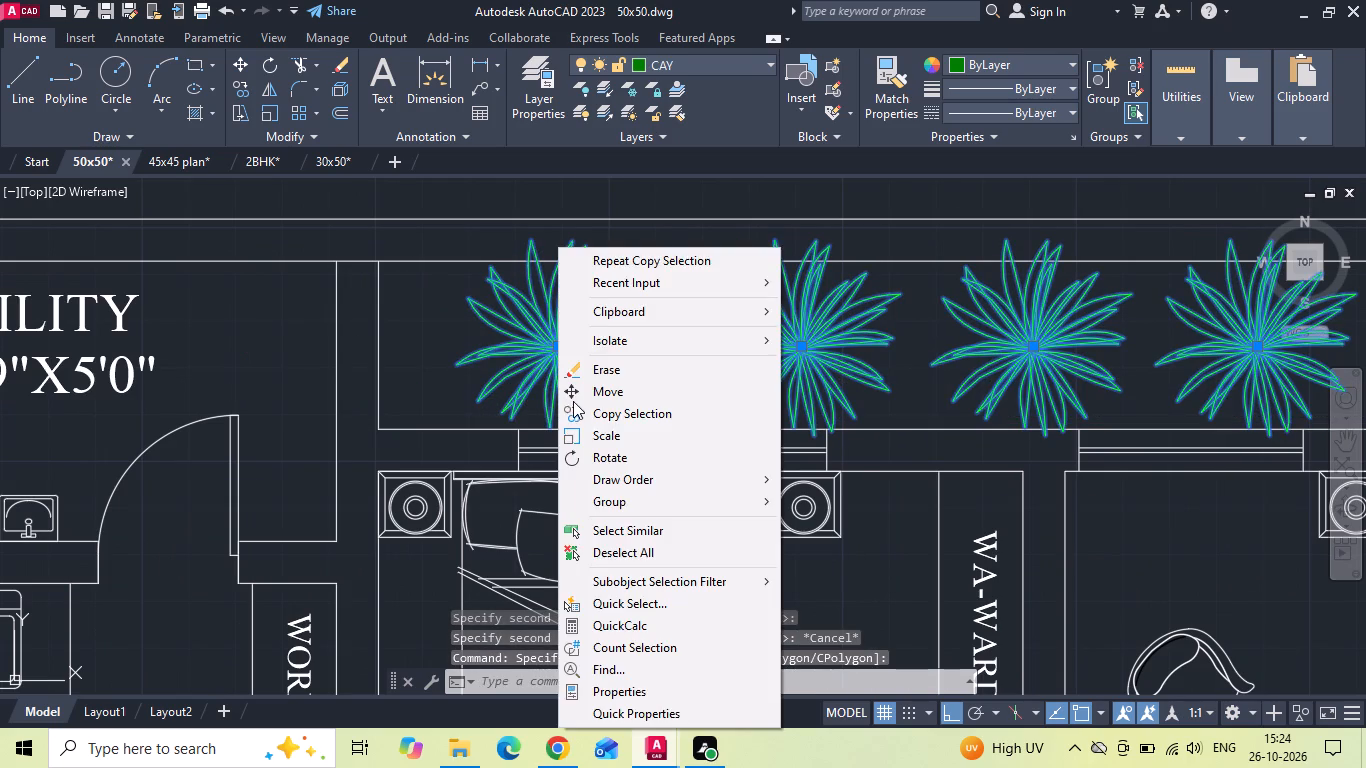
click(578, 402)
scroll(633, 402, down, 2)
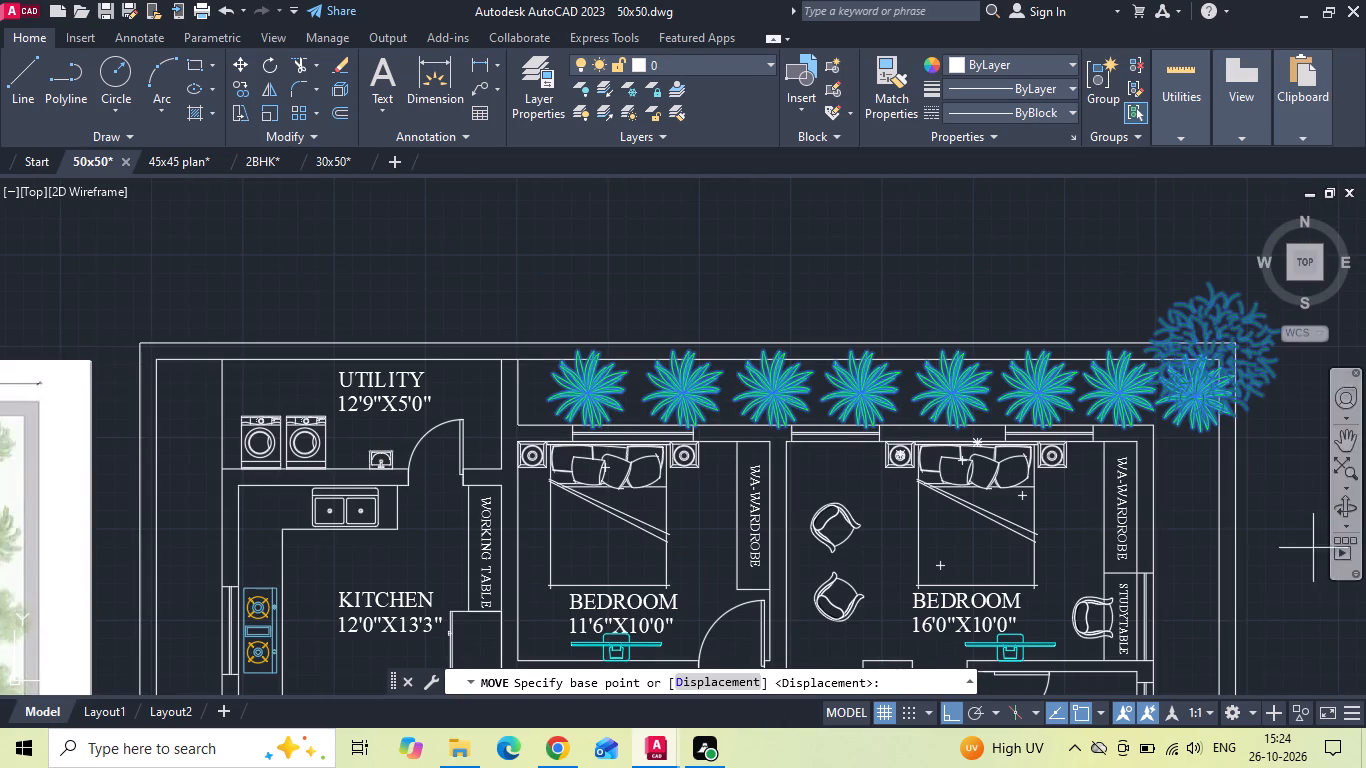
middle_drag(1145, 509, 932, 474)
click(1185, 474)
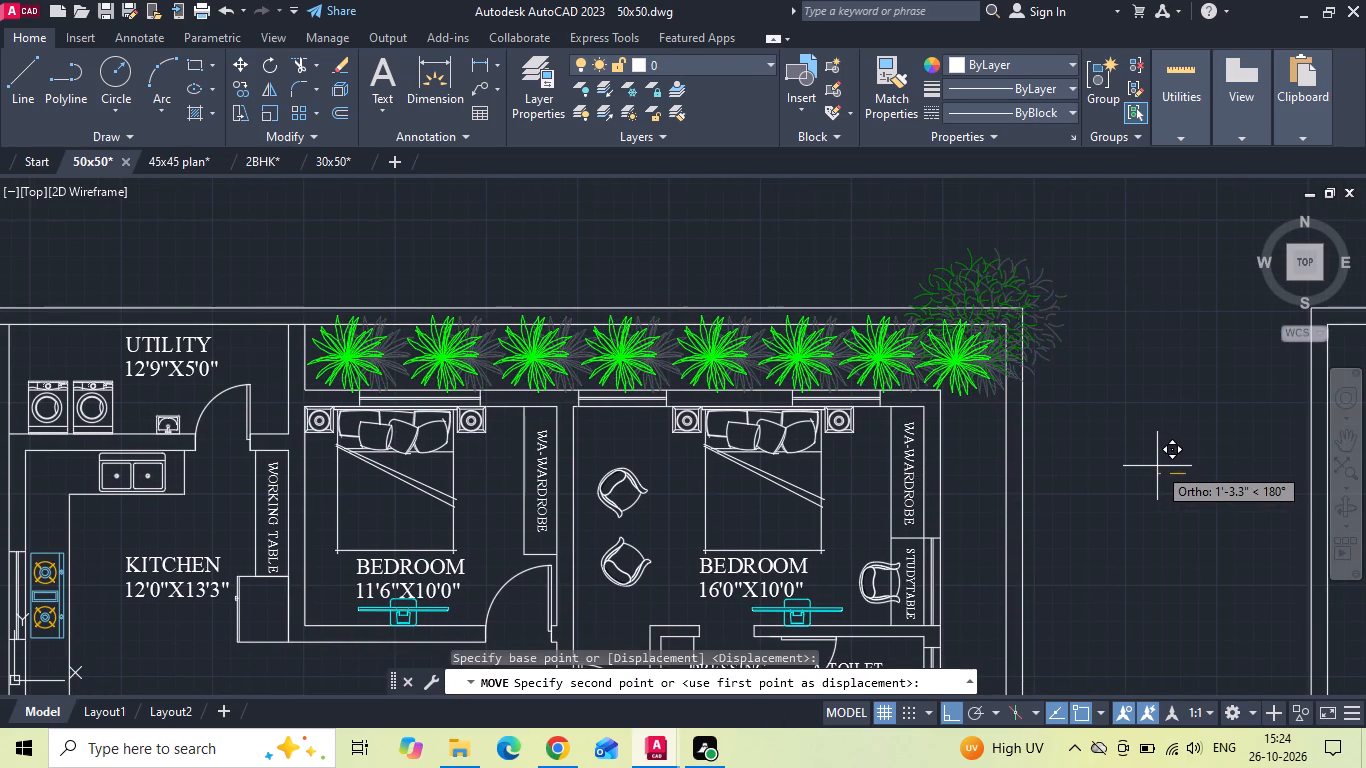
click(1161, 467)
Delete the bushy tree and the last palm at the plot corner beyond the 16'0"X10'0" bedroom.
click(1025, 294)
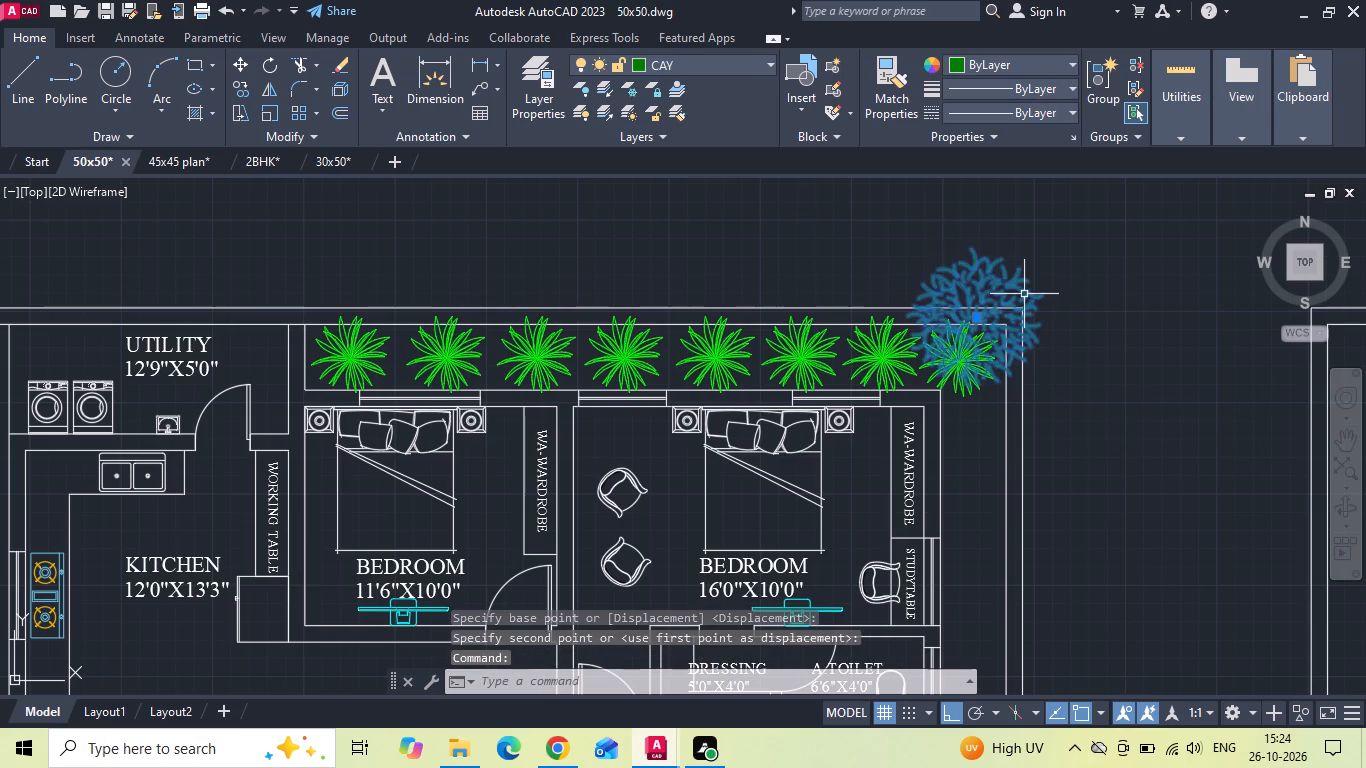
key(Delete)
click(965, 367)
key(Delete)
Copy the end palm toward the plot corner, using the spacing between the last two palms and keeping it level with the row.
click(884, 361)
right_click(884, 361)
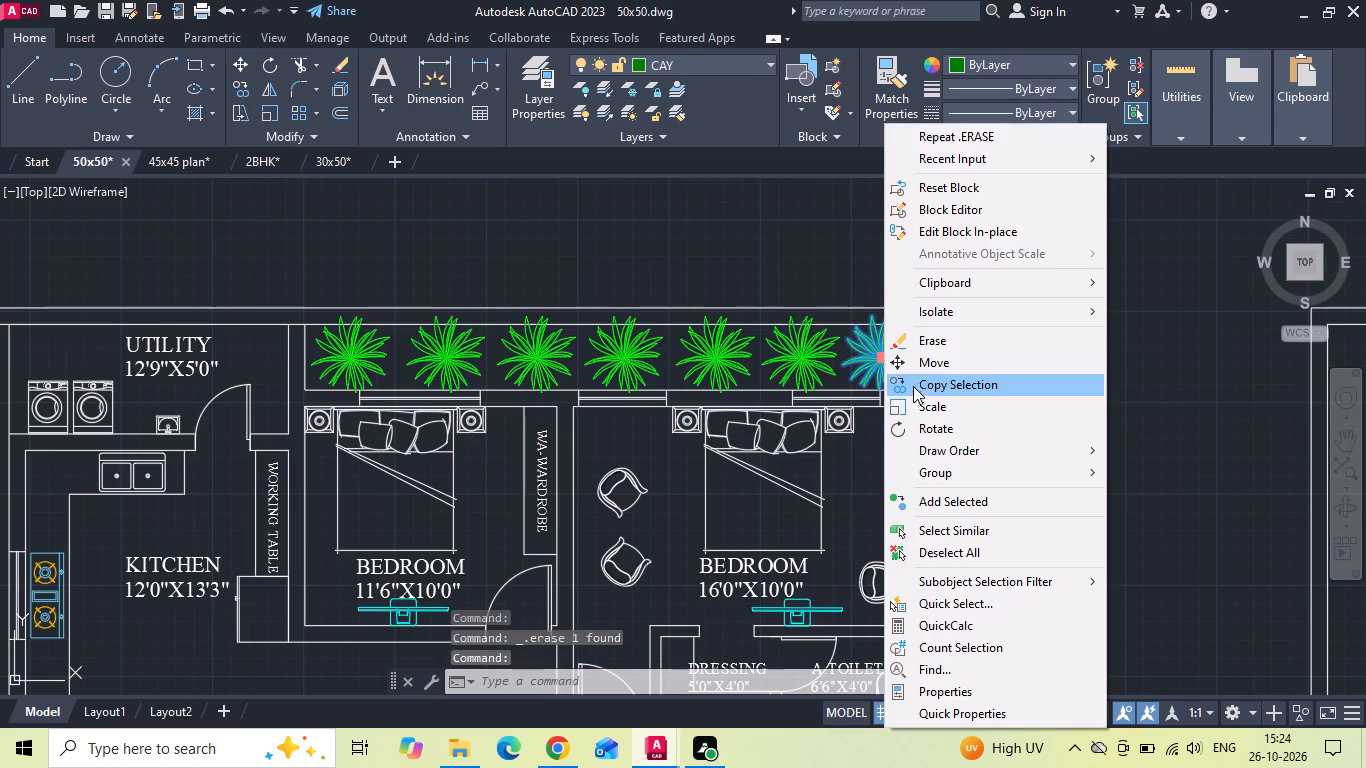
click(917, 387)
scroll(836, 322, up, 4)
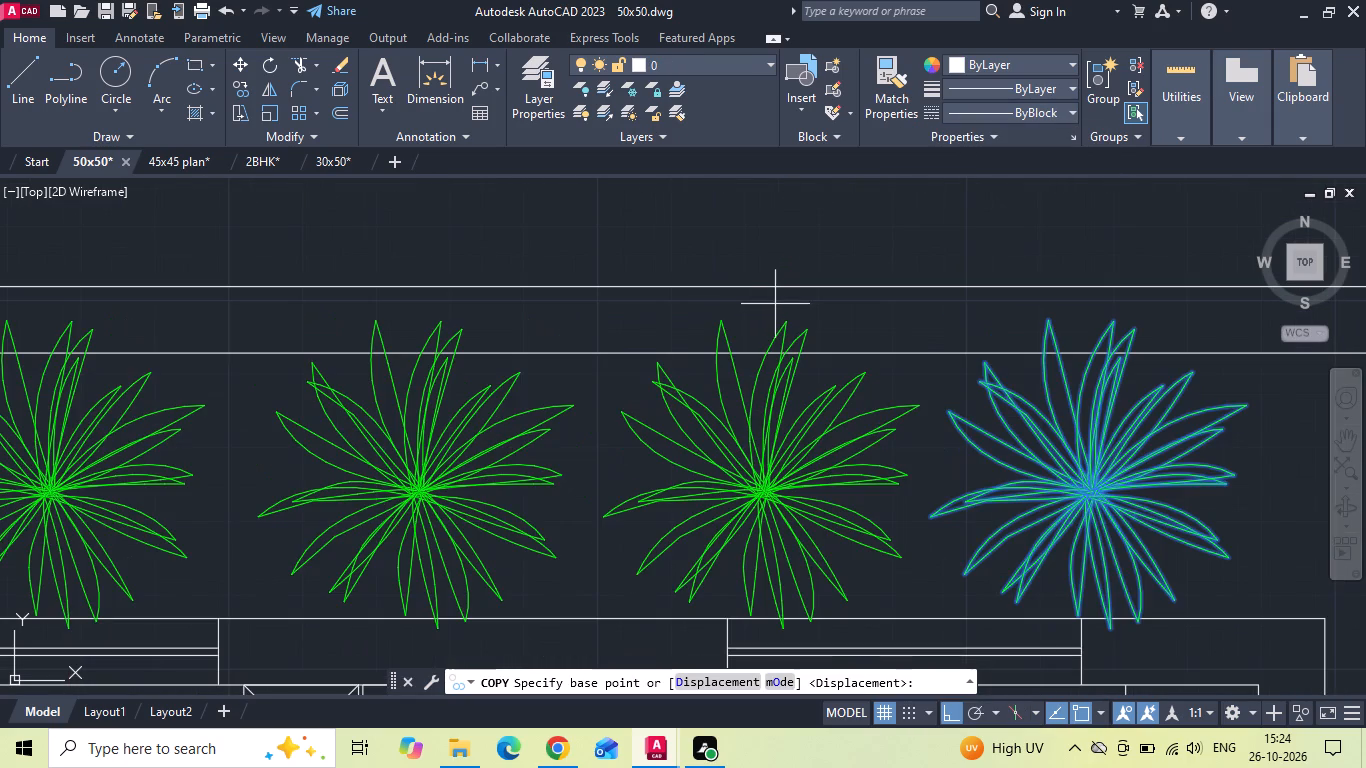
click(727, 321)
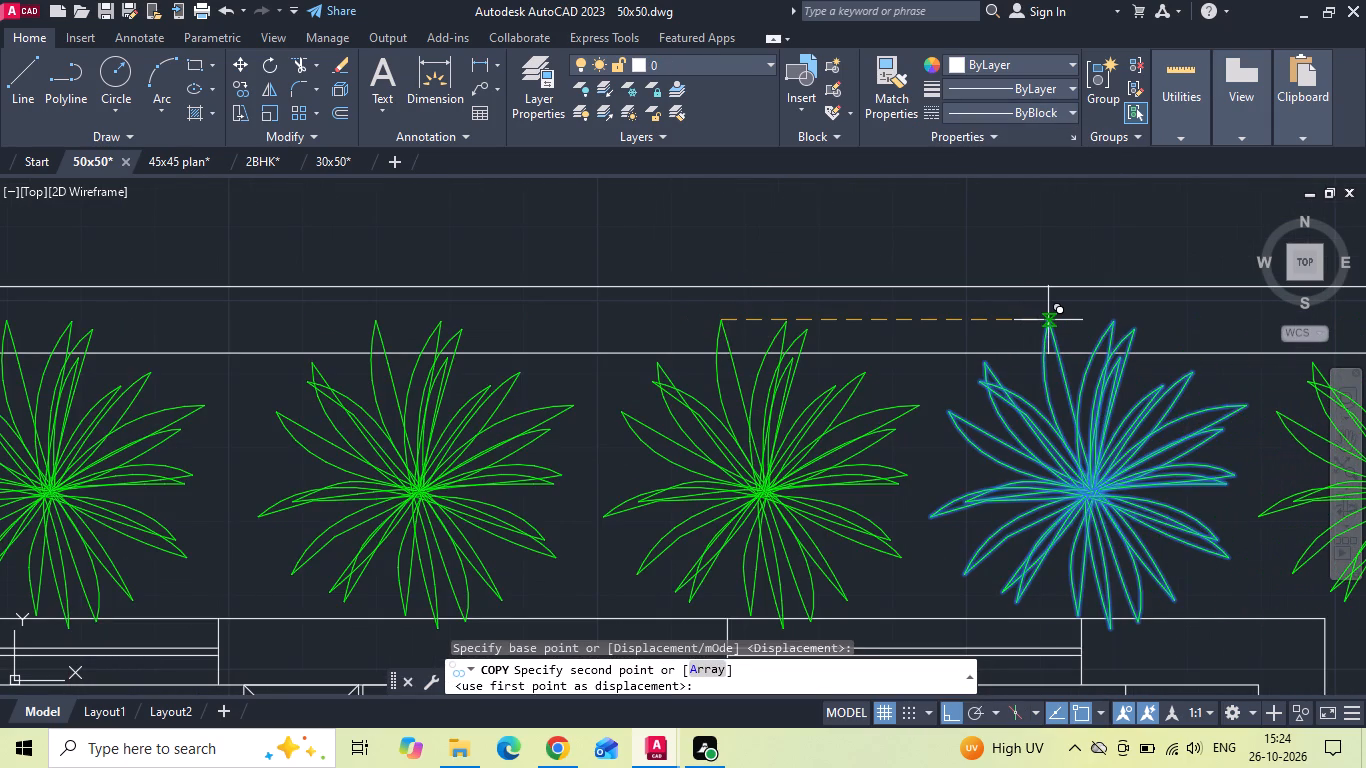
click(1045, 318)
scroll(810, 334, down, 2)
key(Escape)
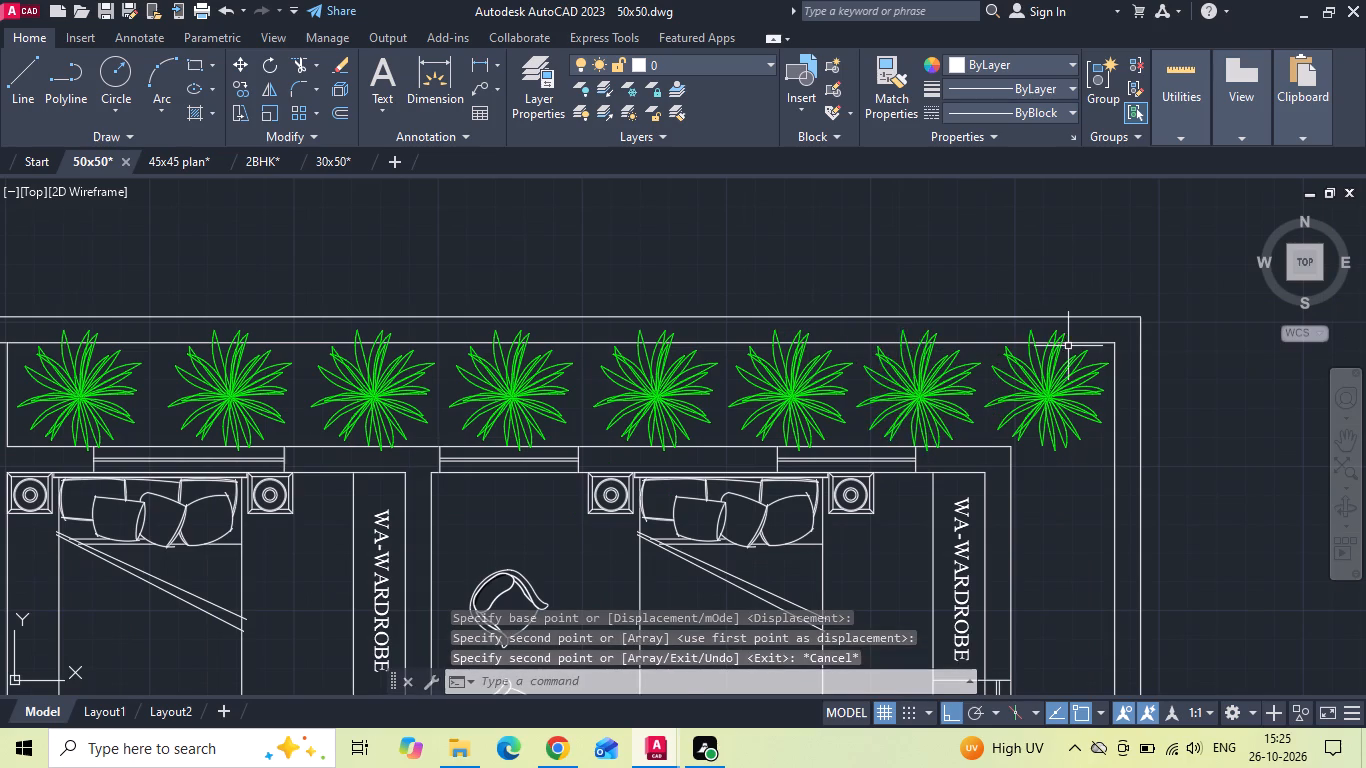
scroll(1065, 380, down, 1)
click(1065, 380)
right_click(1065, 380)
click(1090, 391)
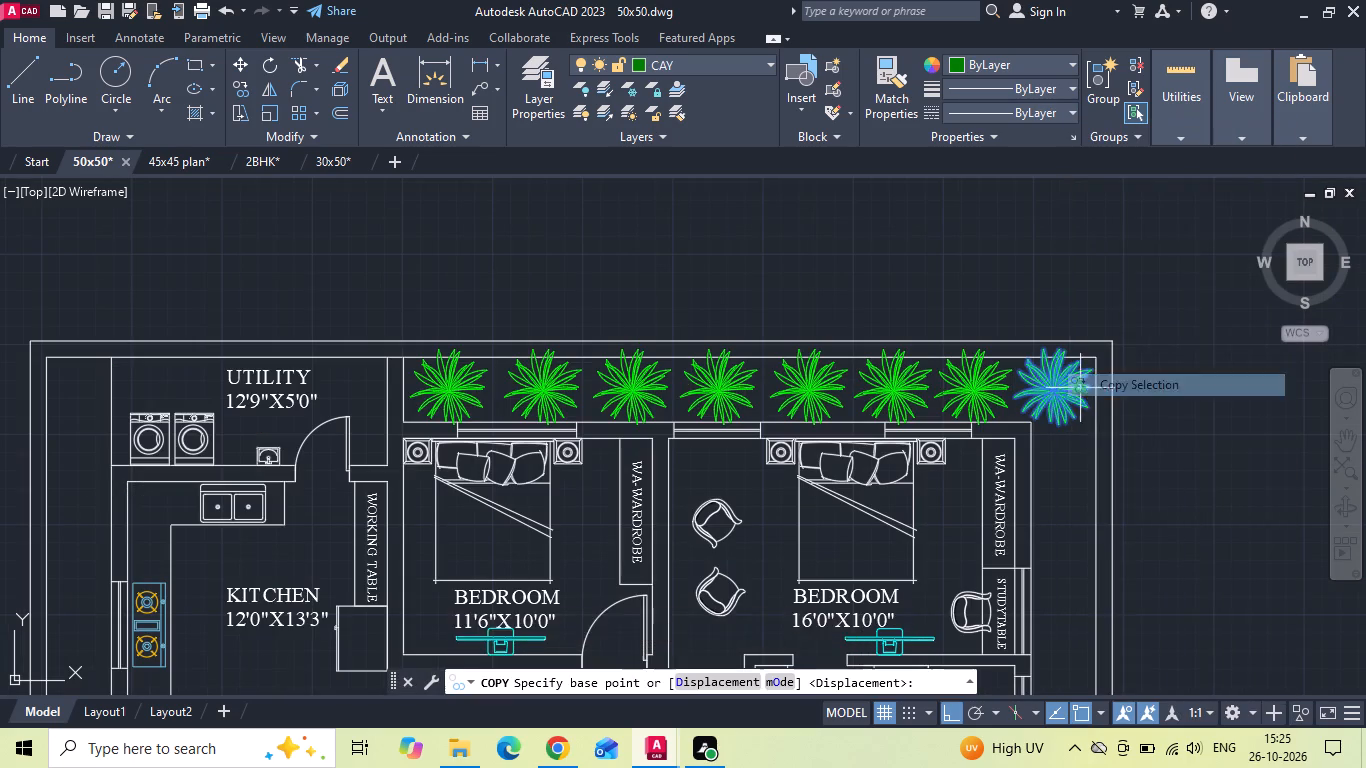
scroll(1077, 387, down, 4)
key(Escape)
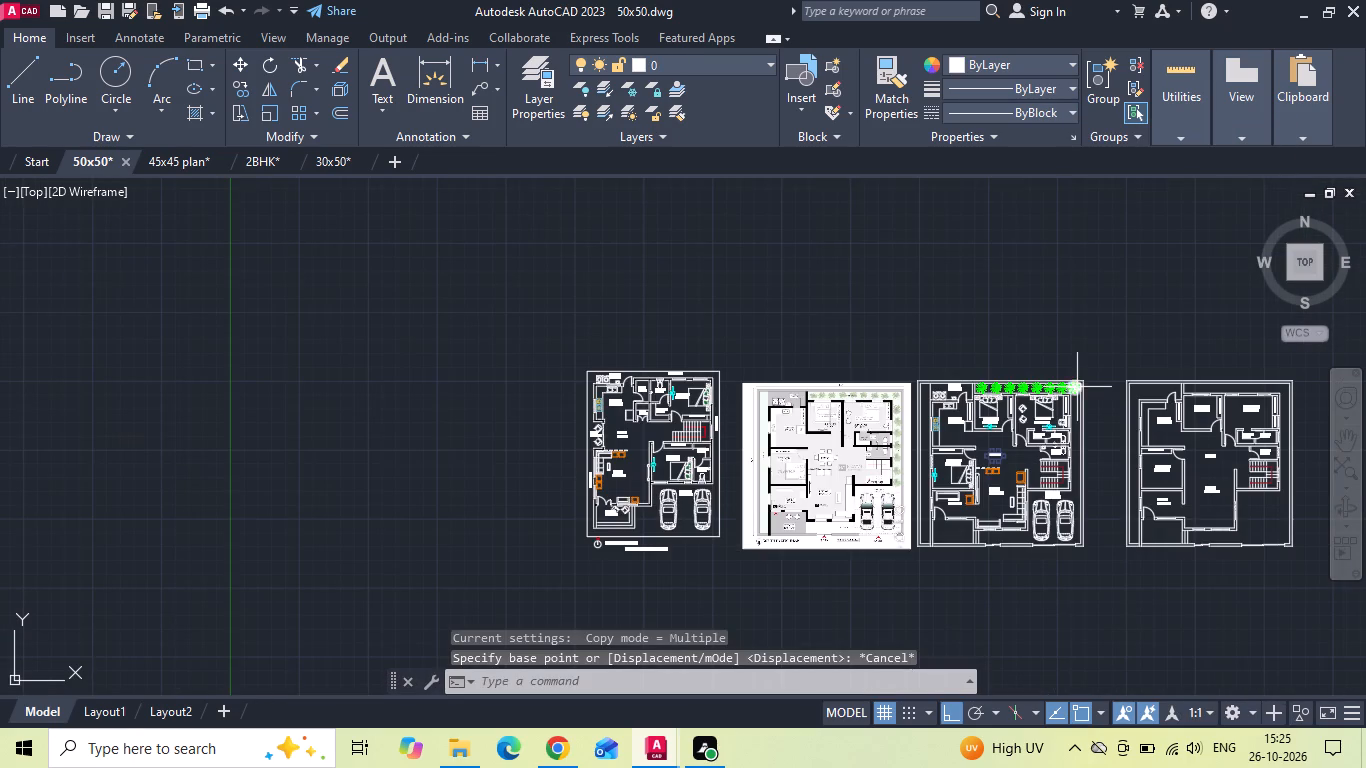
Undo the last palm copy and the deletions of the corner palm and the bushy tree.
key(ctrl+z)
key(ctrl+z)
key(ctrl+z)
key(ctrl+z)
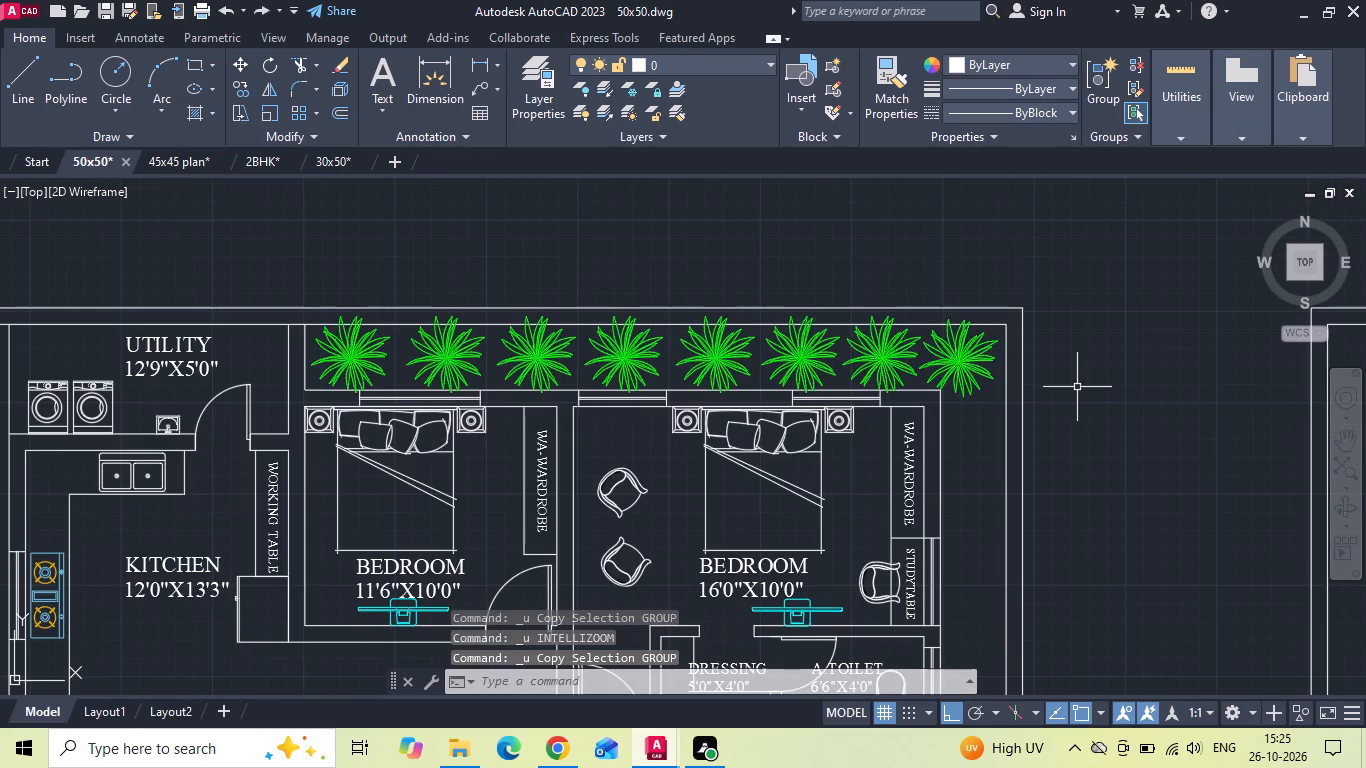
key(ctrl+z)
Move the bushy tree straight up, clear of the palm row and outside the plot boundary.
click(980, 295)
right_click(979, 293)
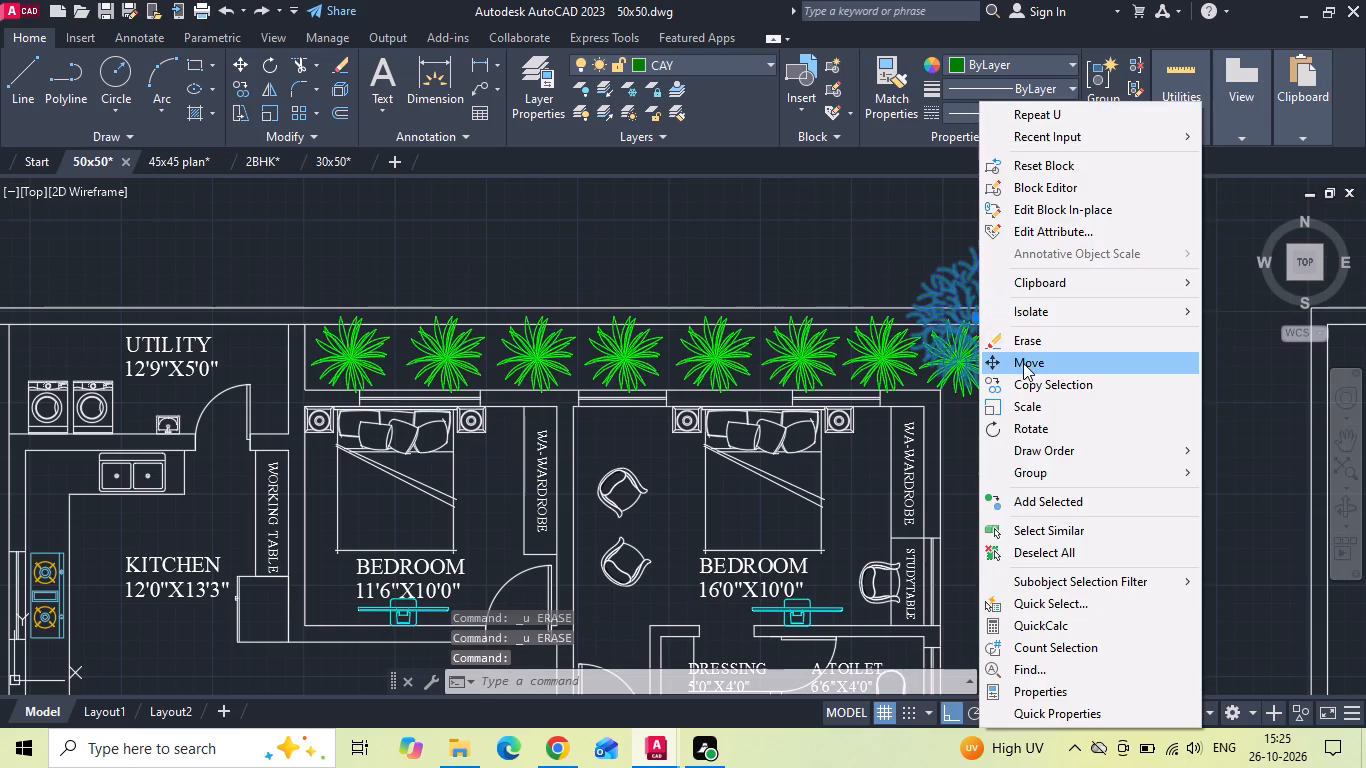
click(1023, 363)
drag(1088, 334, 1090, 287)
click(1090, 217)
Move the corner palm of the rear setback row about 5.5" horizontally toward the outer boundary wall.
click(960, 383)
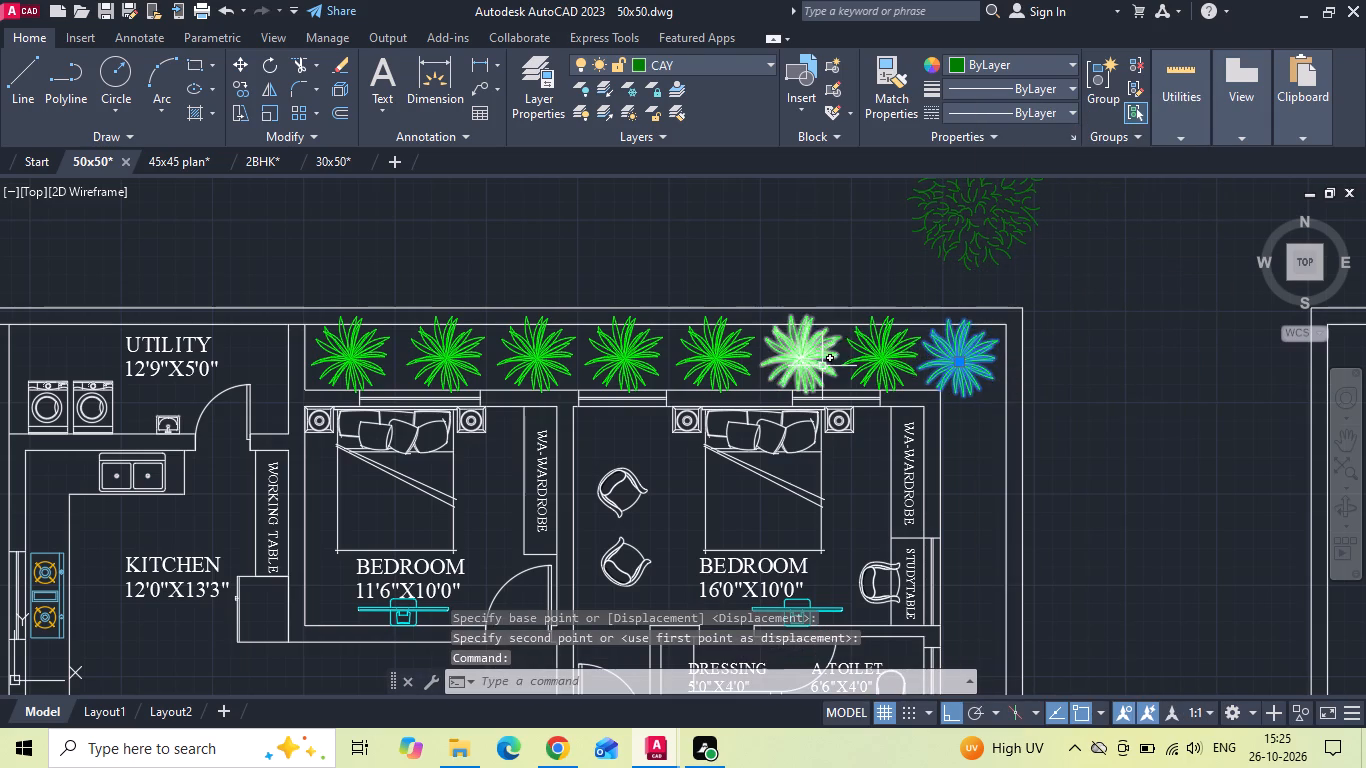
right_click(904, 360)
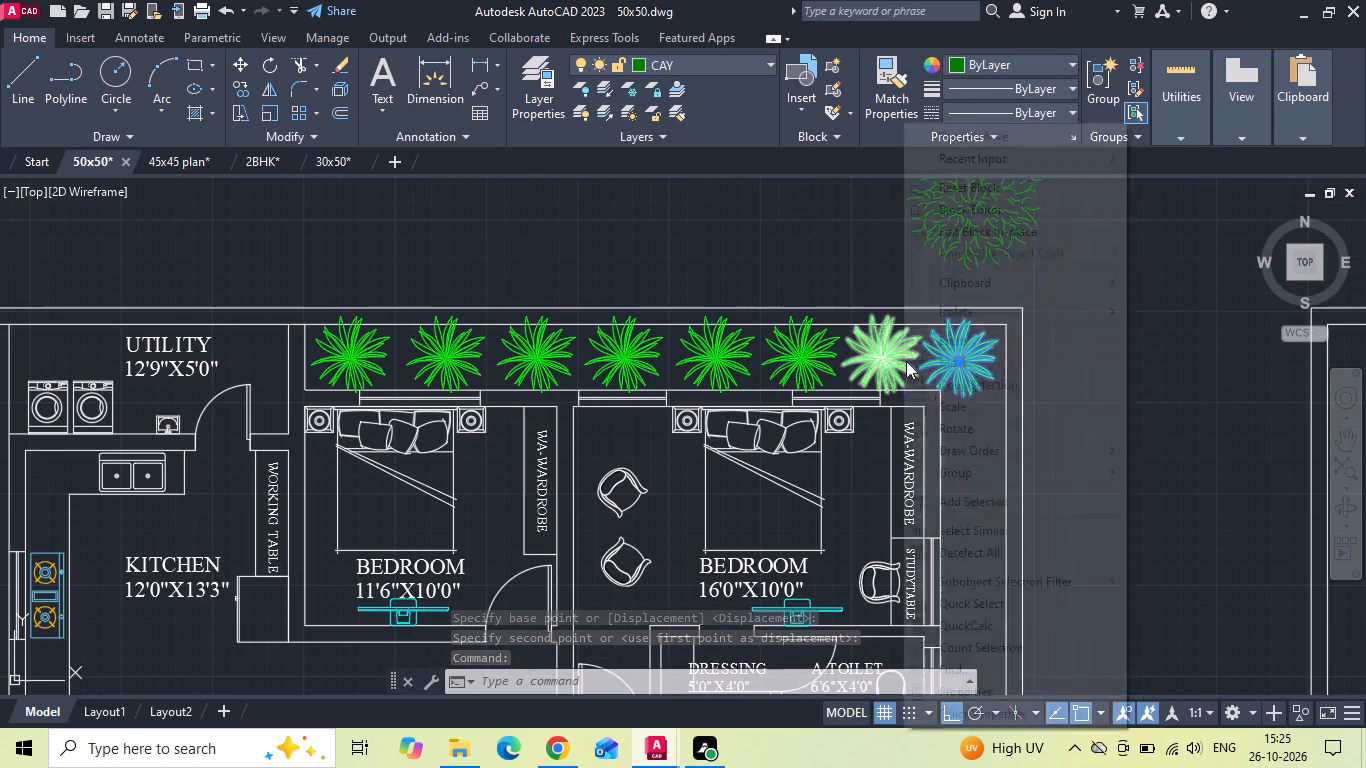
click(938, 367)
click(1142, 358)
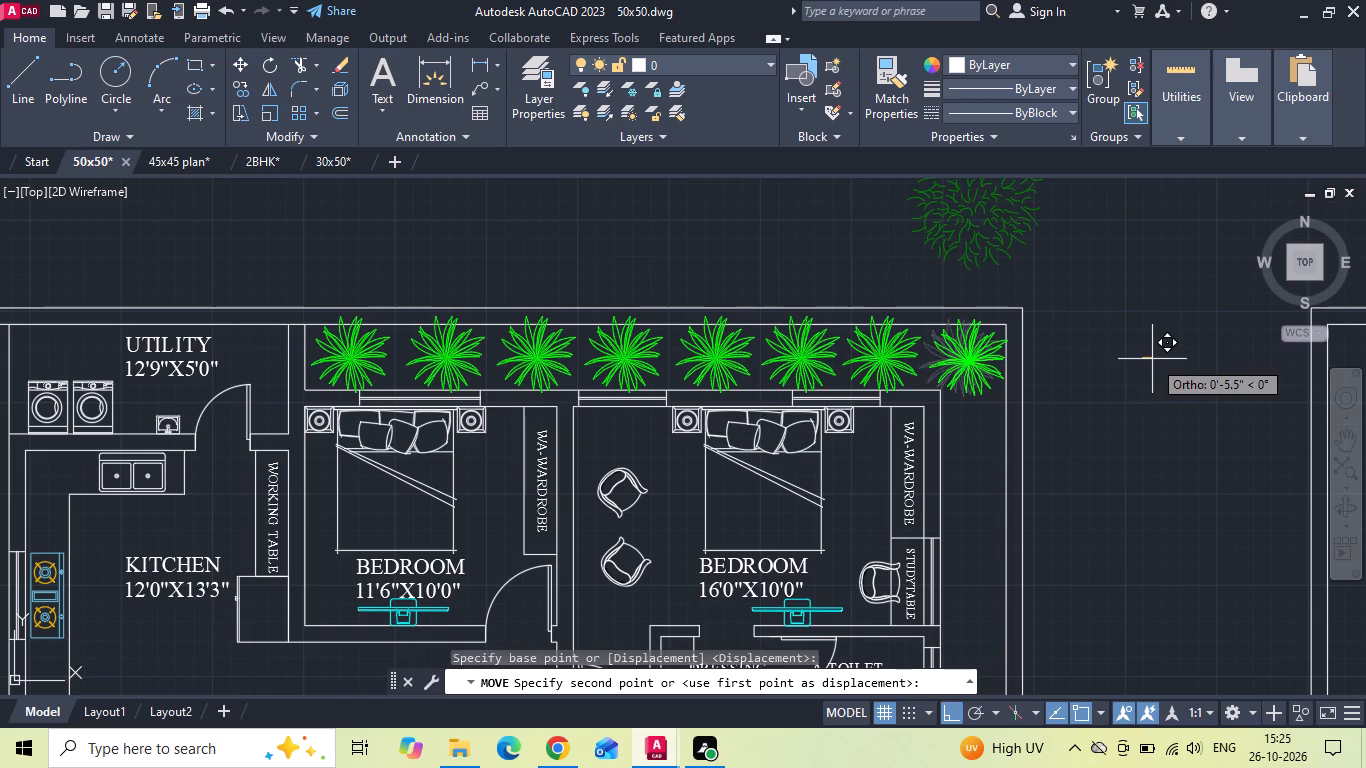
click(1152, 359)
Copy the corner palm straight down twice into the side setback beside the 16'0"X10'0" bedroom, the first copy about 4'-4.6" away.
click(981, 362)
right_click(980, 362)
click(994, 377)
scroll(1042, 345, down, 2)
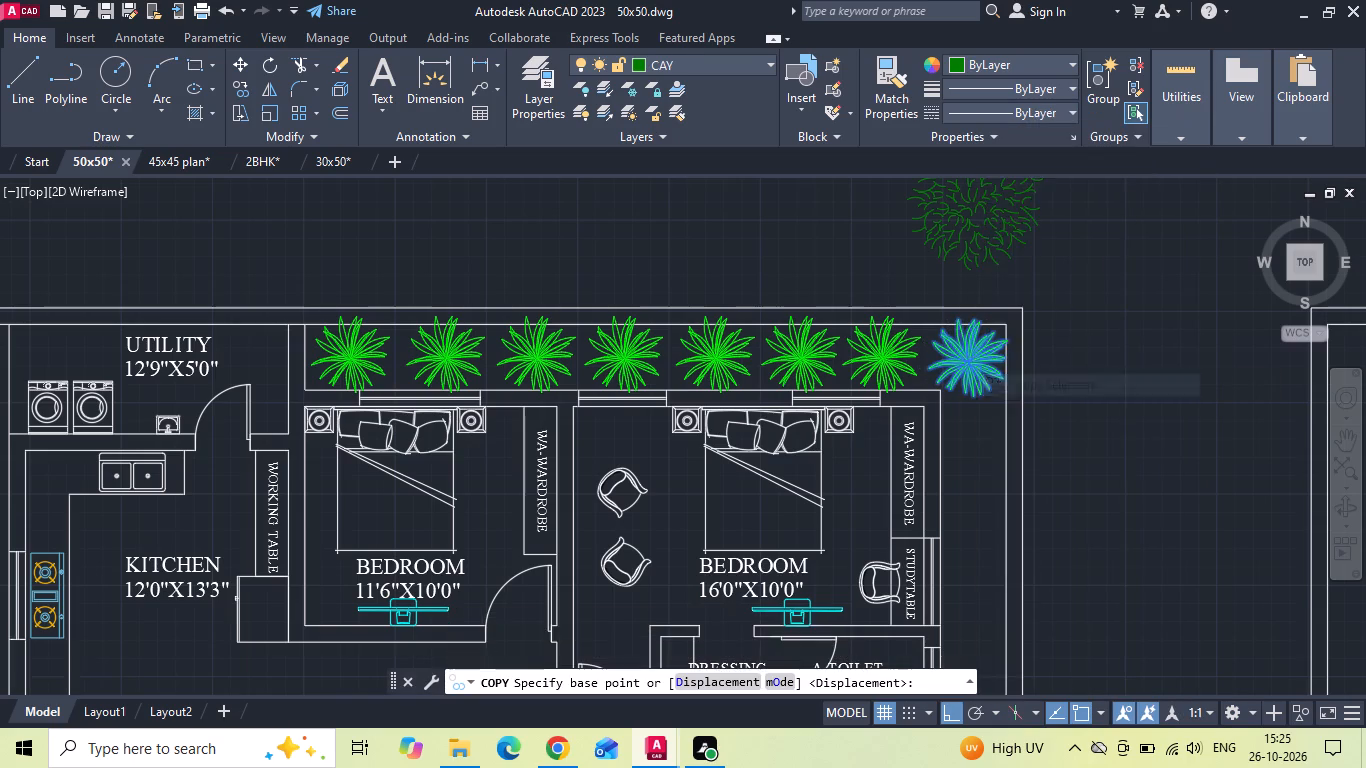
scroll(1046, 344, down, 1)
scroll(1075, 352, up, 1)
click(1075, 352)
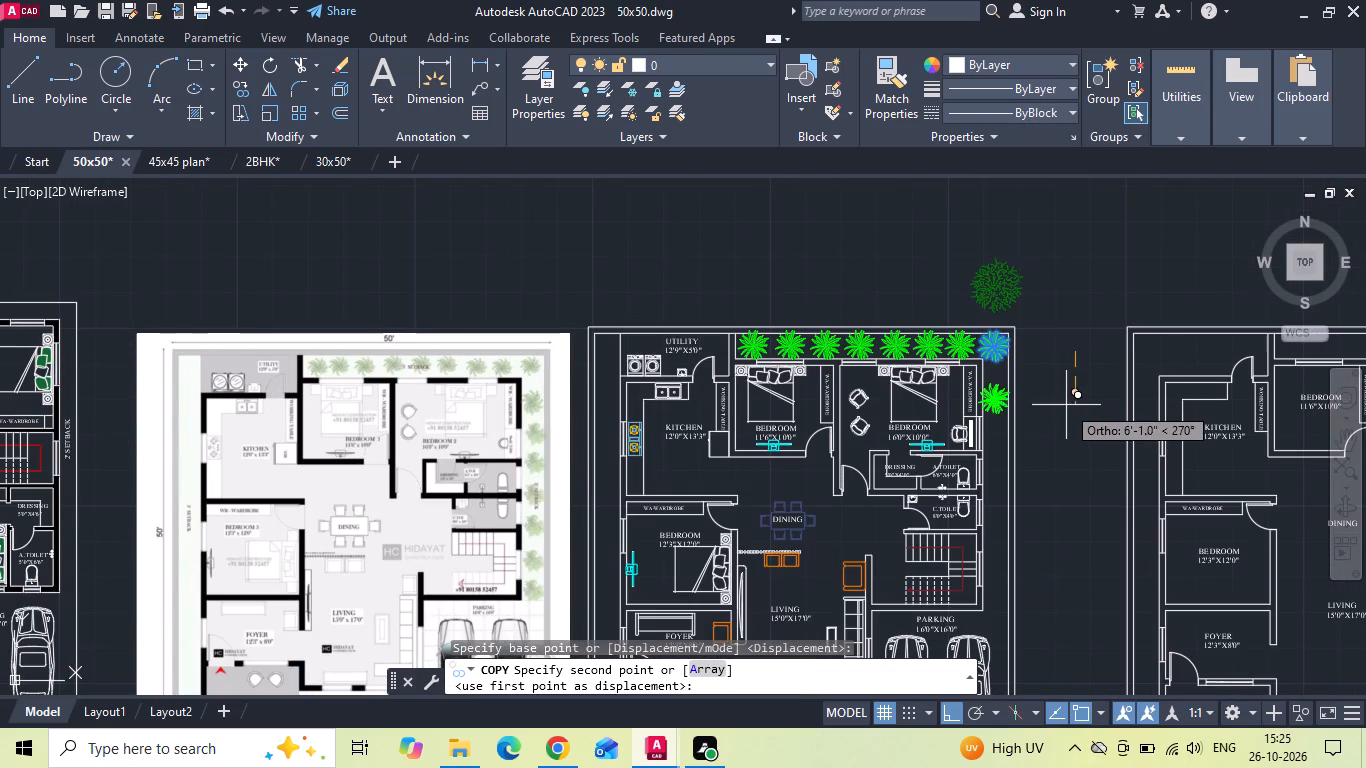
scroll(1066, 400, up, 1)
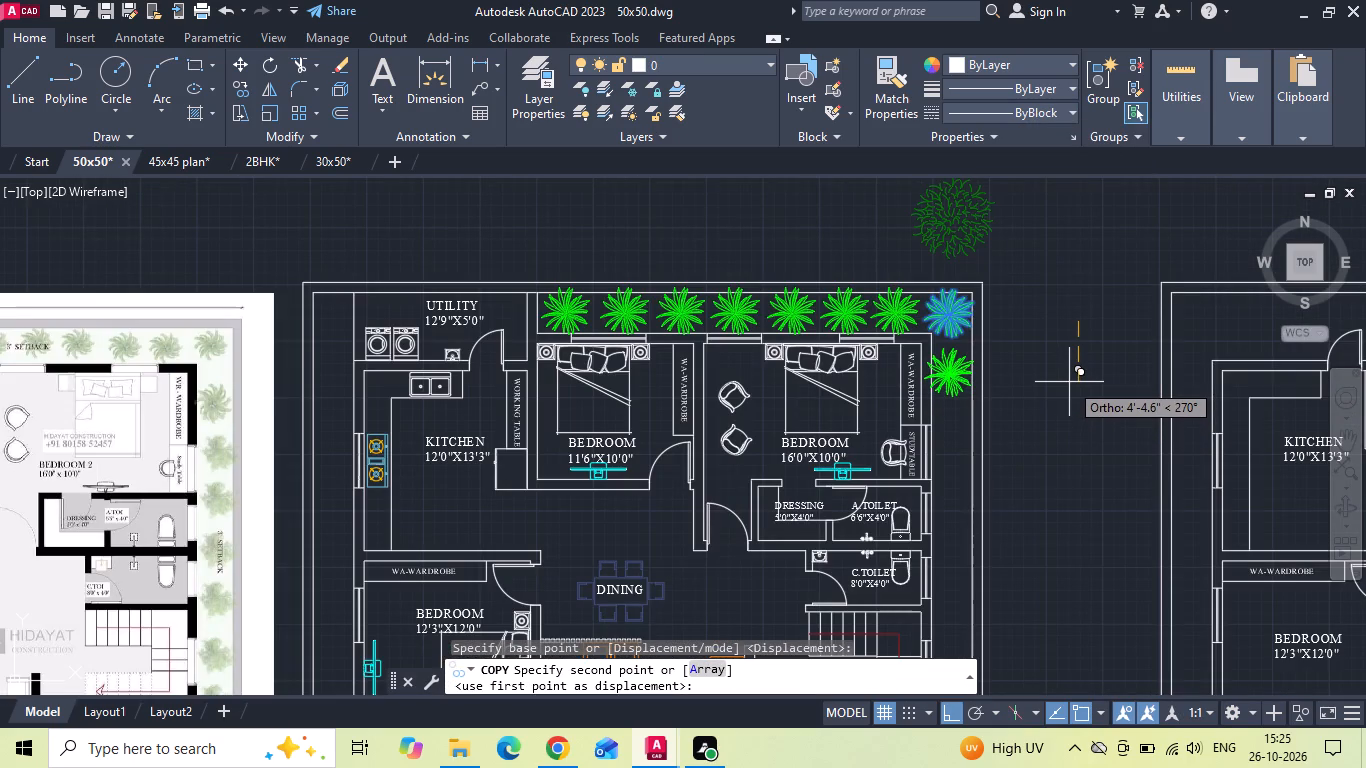
click(1070, 381)
click(1061, 433)
key(Escape)
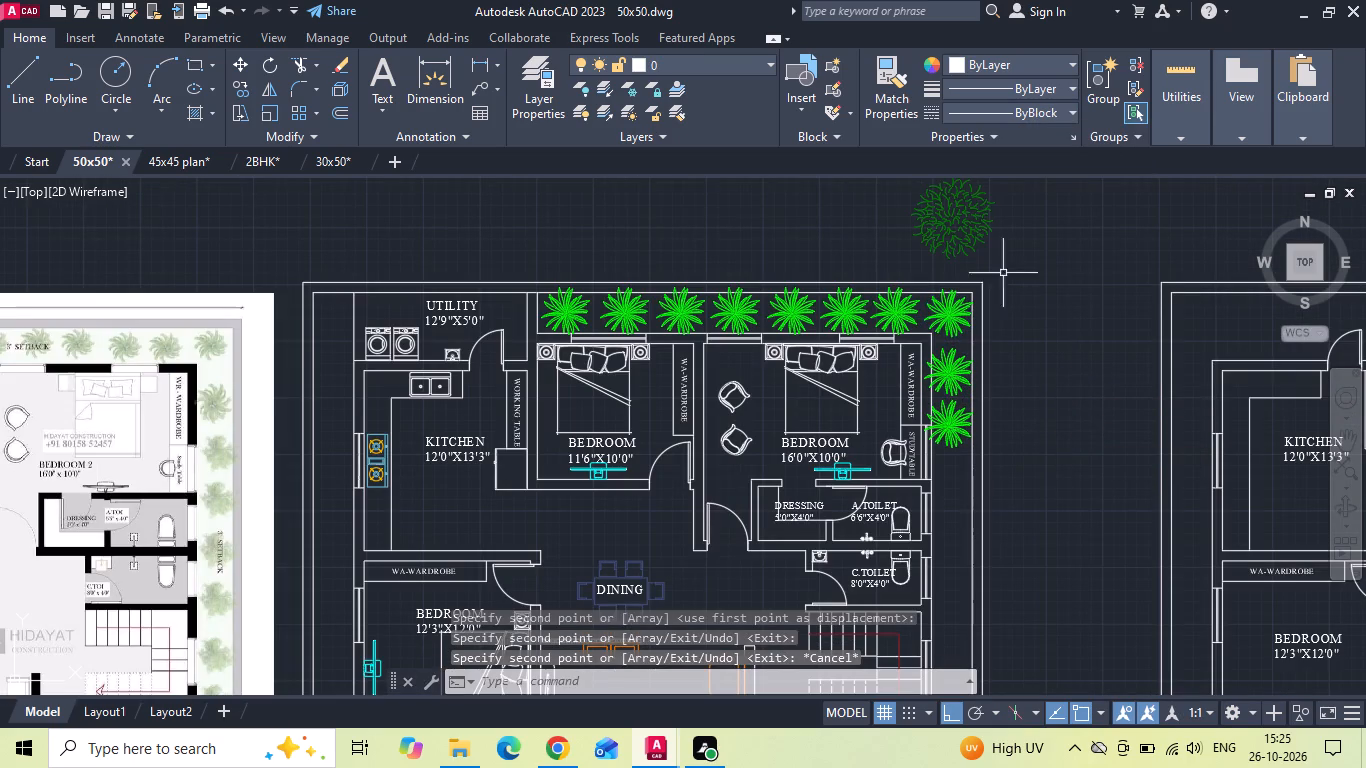
Scale down the bushy tree outside the plot boundary about its centre.
click(948, 213)
right_click(943, 209)
click(983, 400)
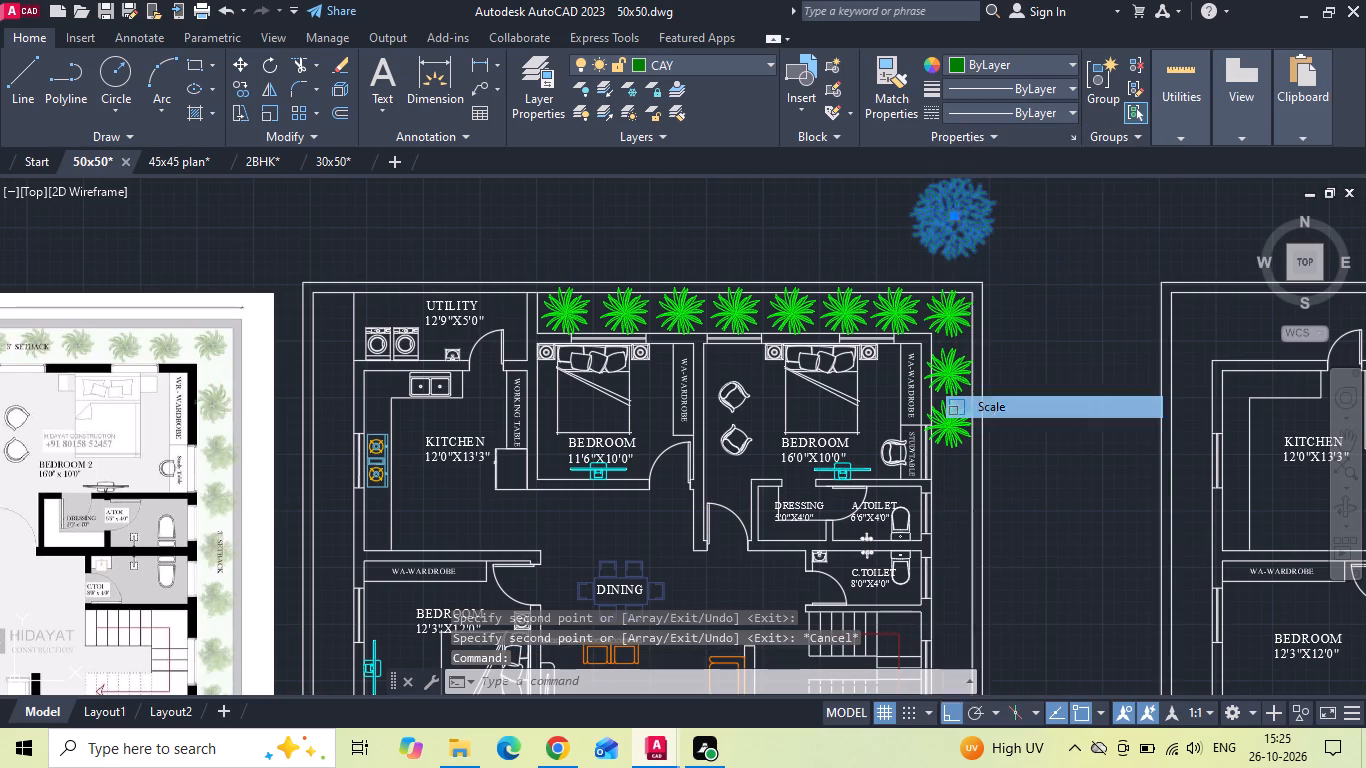
click(952, 217)
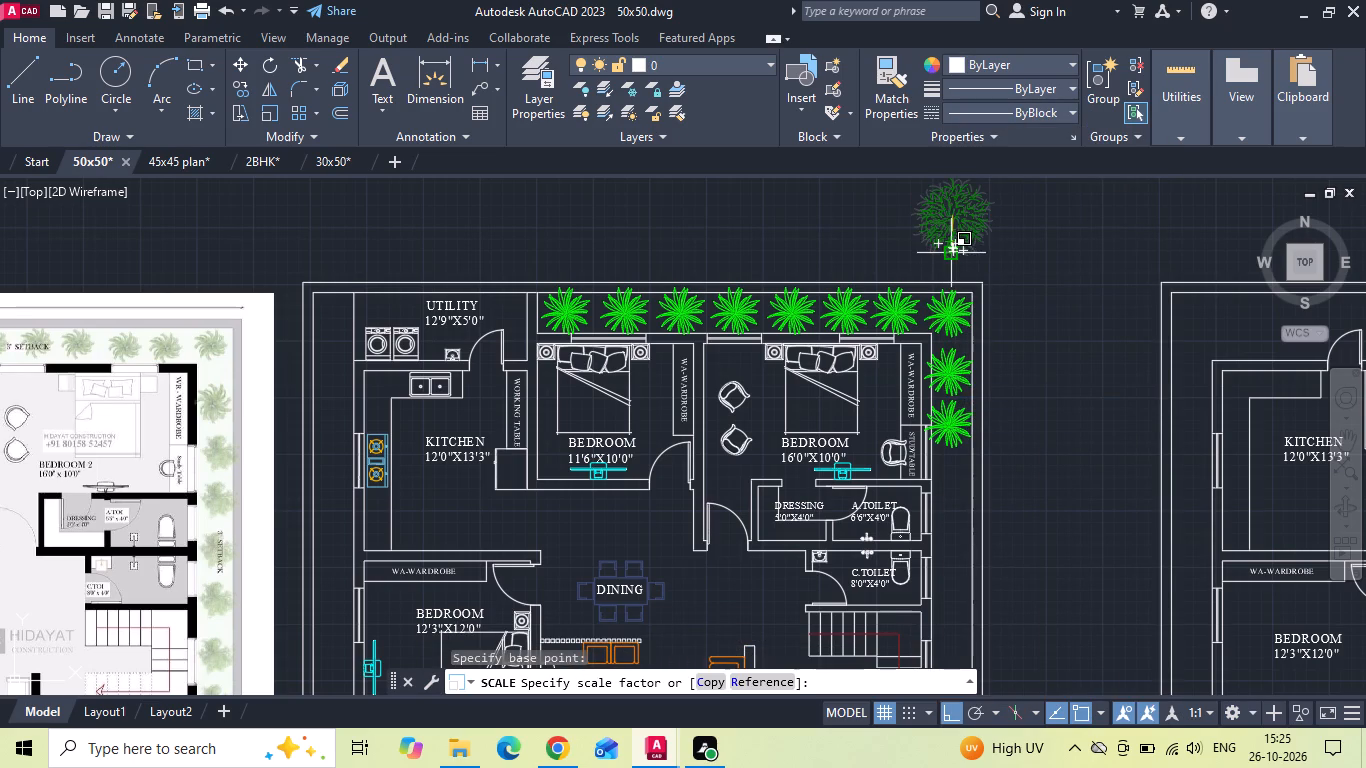
click(950, 252)
Move the bushy tree straight down into the side setback, just below the last palm beside the study table.
click(950, 219)
right_click(949, 213)
click(989, 360)
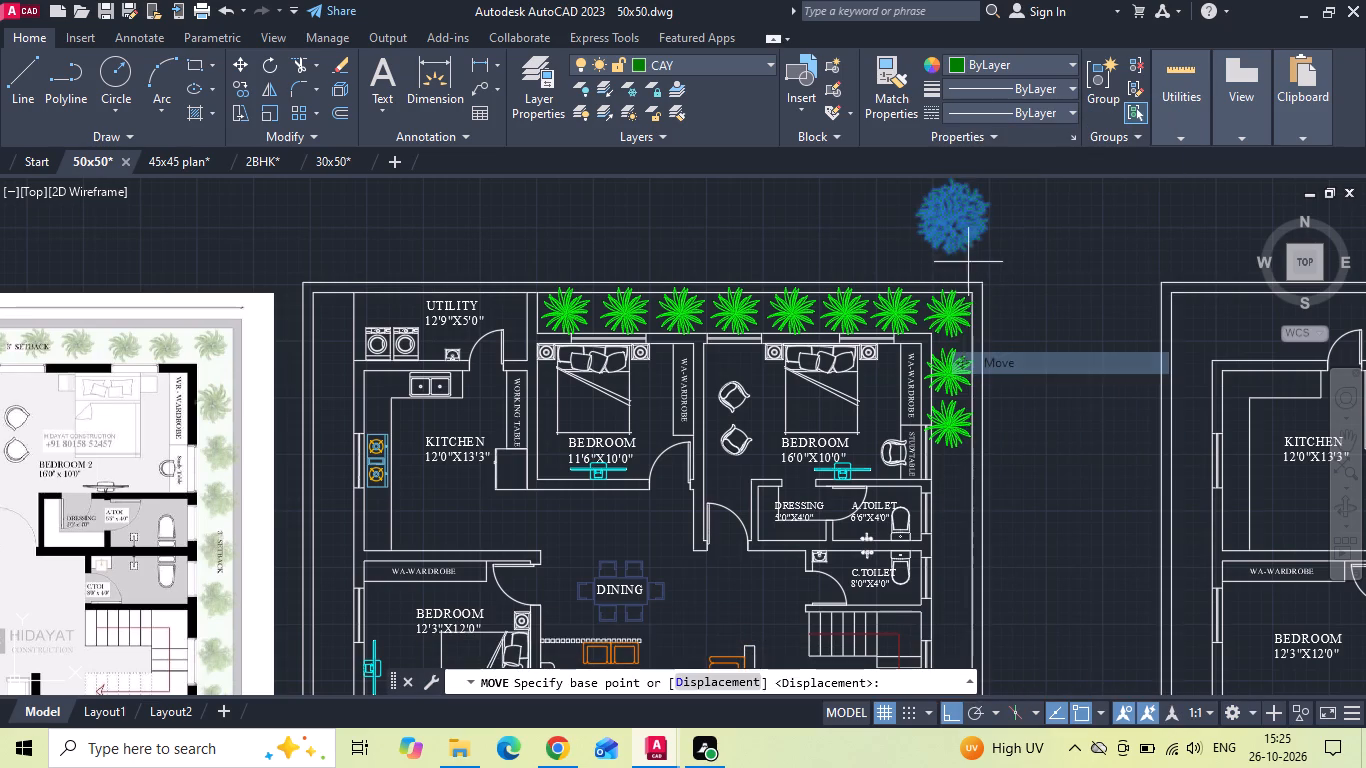
click(966, 254)
scroll(957, 523, up, 2)
click(965, 484)
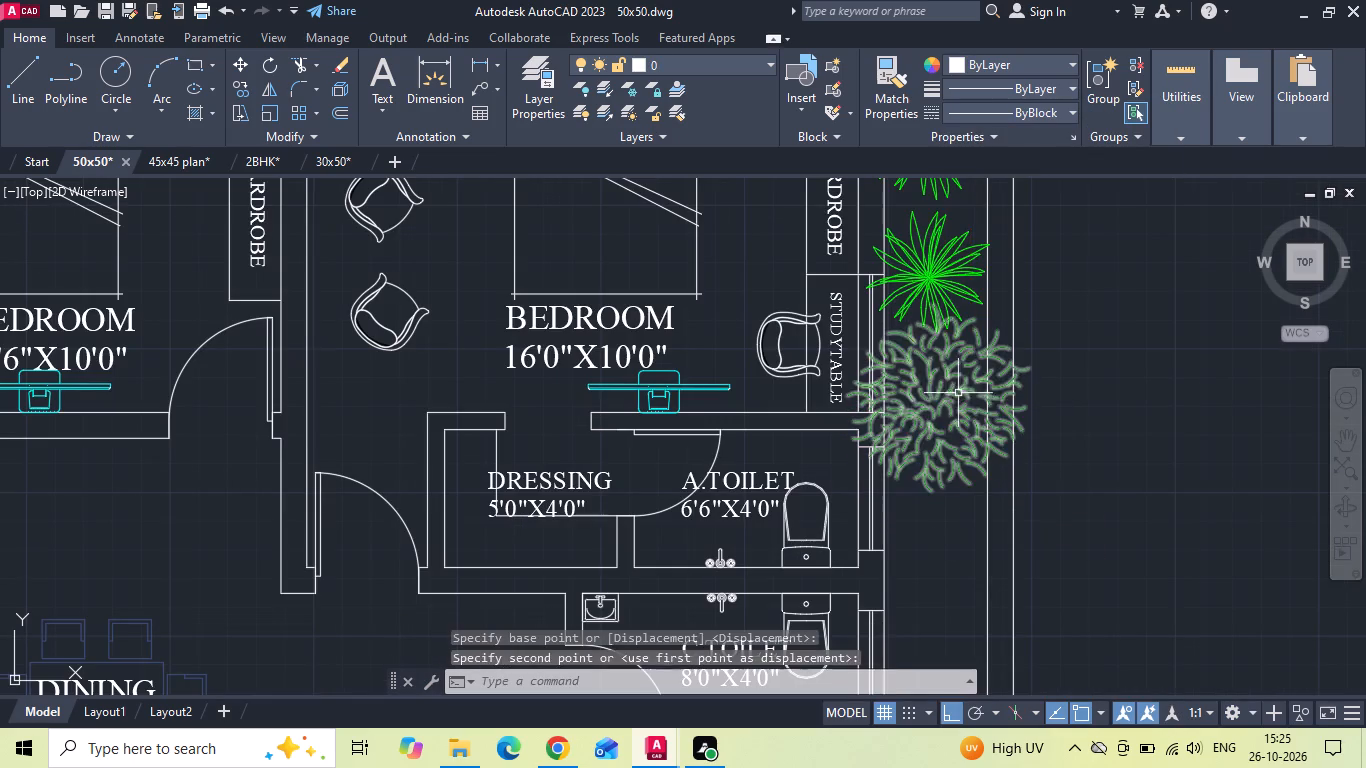
Scale the bushy tree down about its centre to fit the width of the side setback.
click(958, 388)
right_click(957, 386)
click(982, 401)
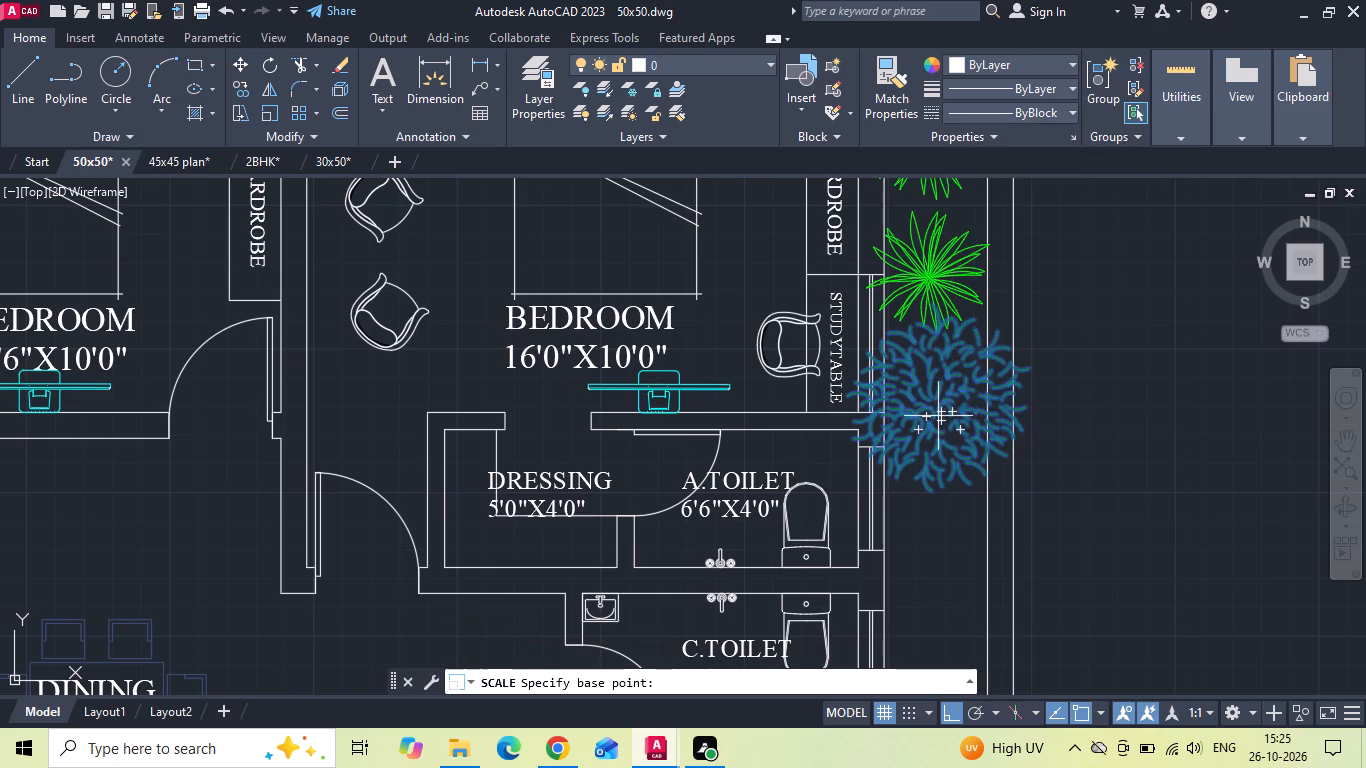
click(936, 405)
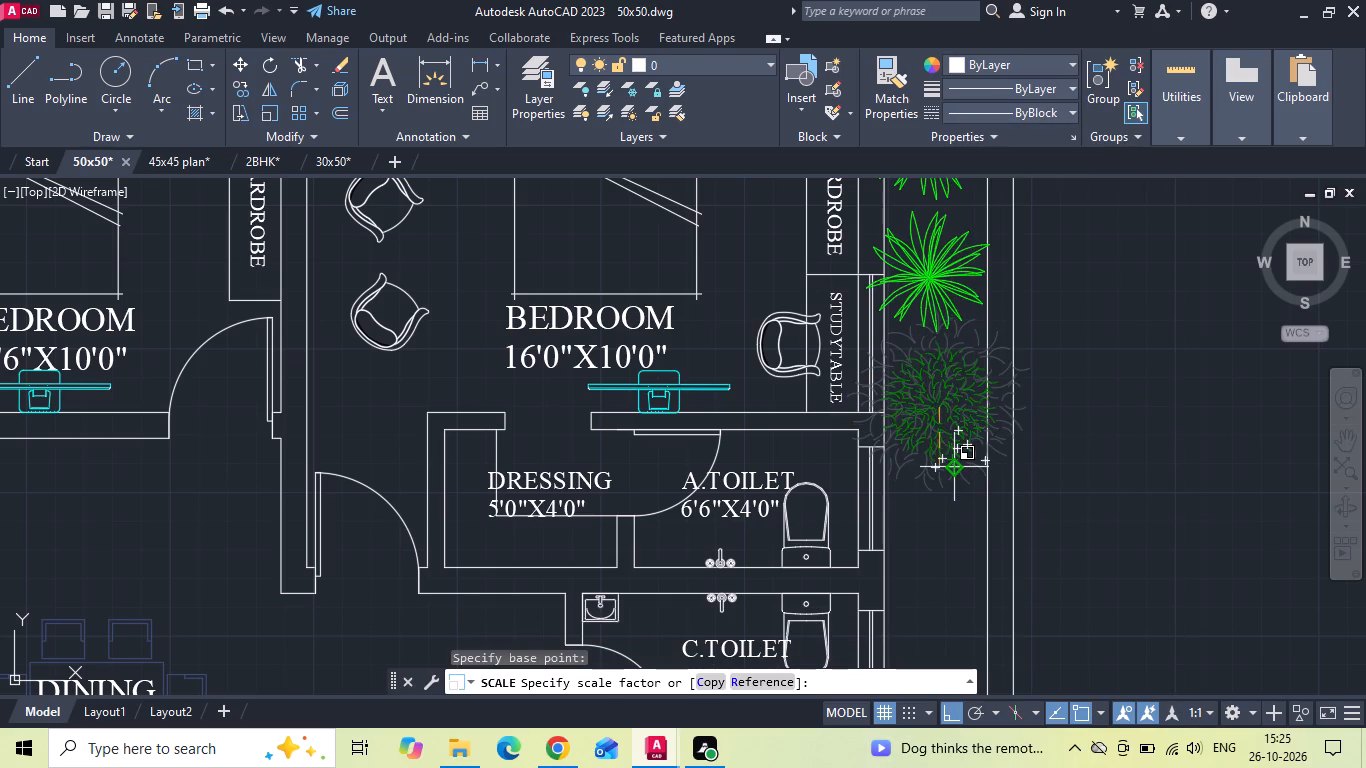
click(956, 469)
Copy the bushy tree four times down the side setback to the parking, the first copy about 4'-10" below the original.
click(949, 405)
right_click(949, 402)
click(999, 387)
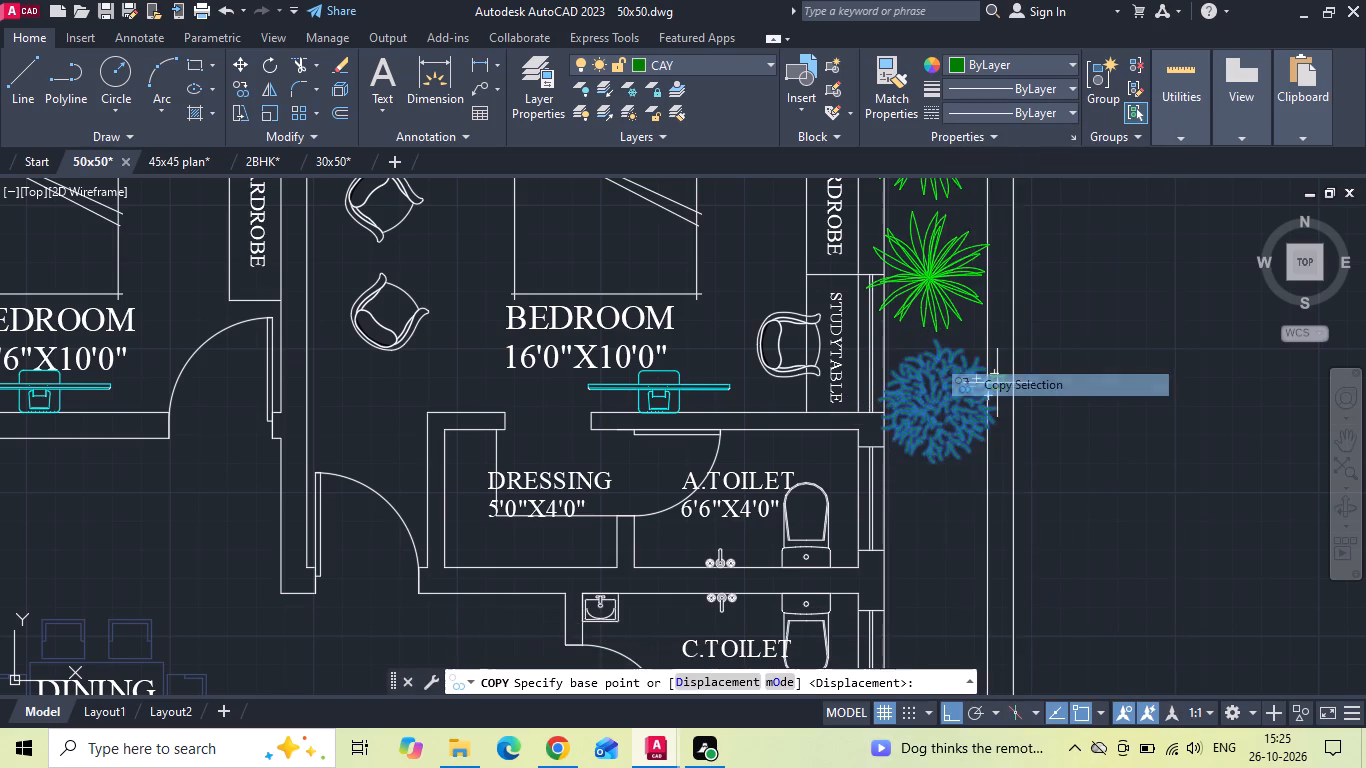
scroll(999, 387, down, 3)
drag(1076, 390, 1072, 407)
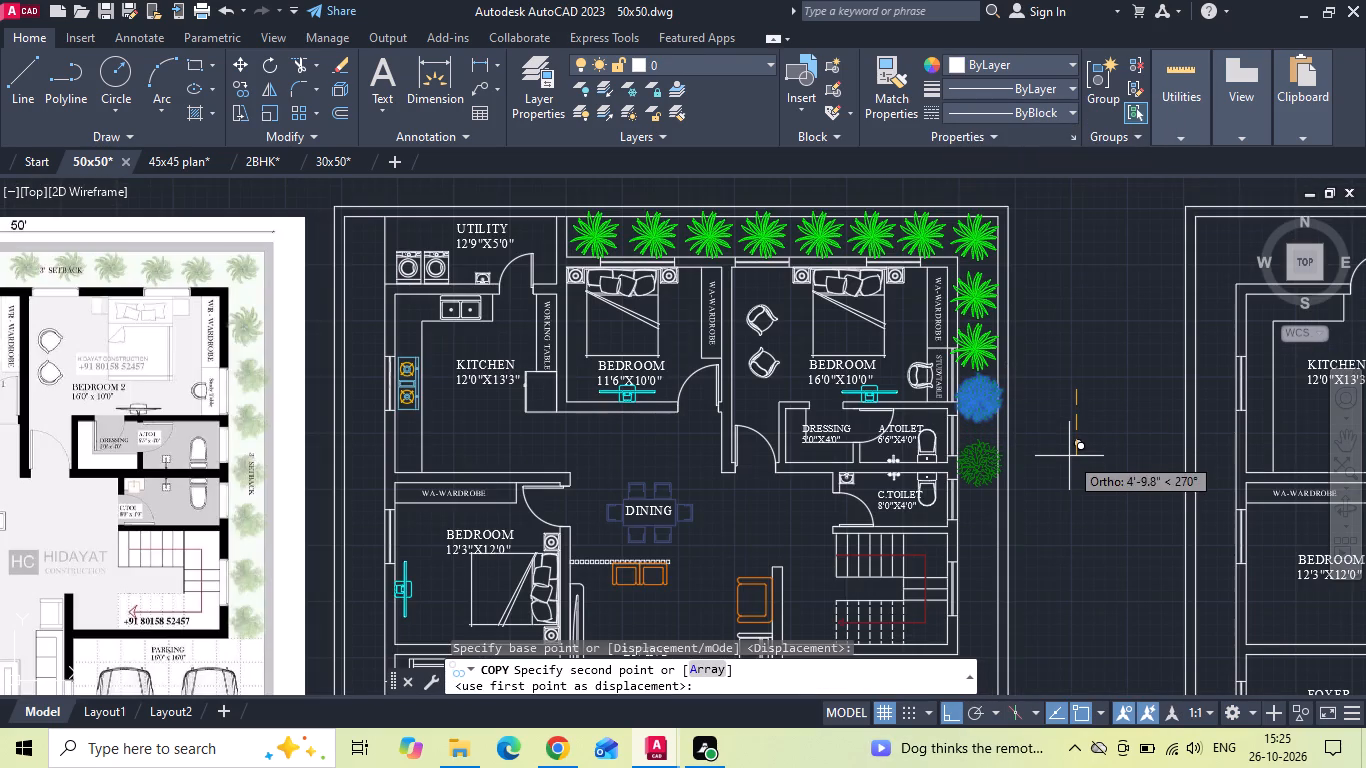
click(1069, 456)
middle_drag(1069, 455, 1080, 362)
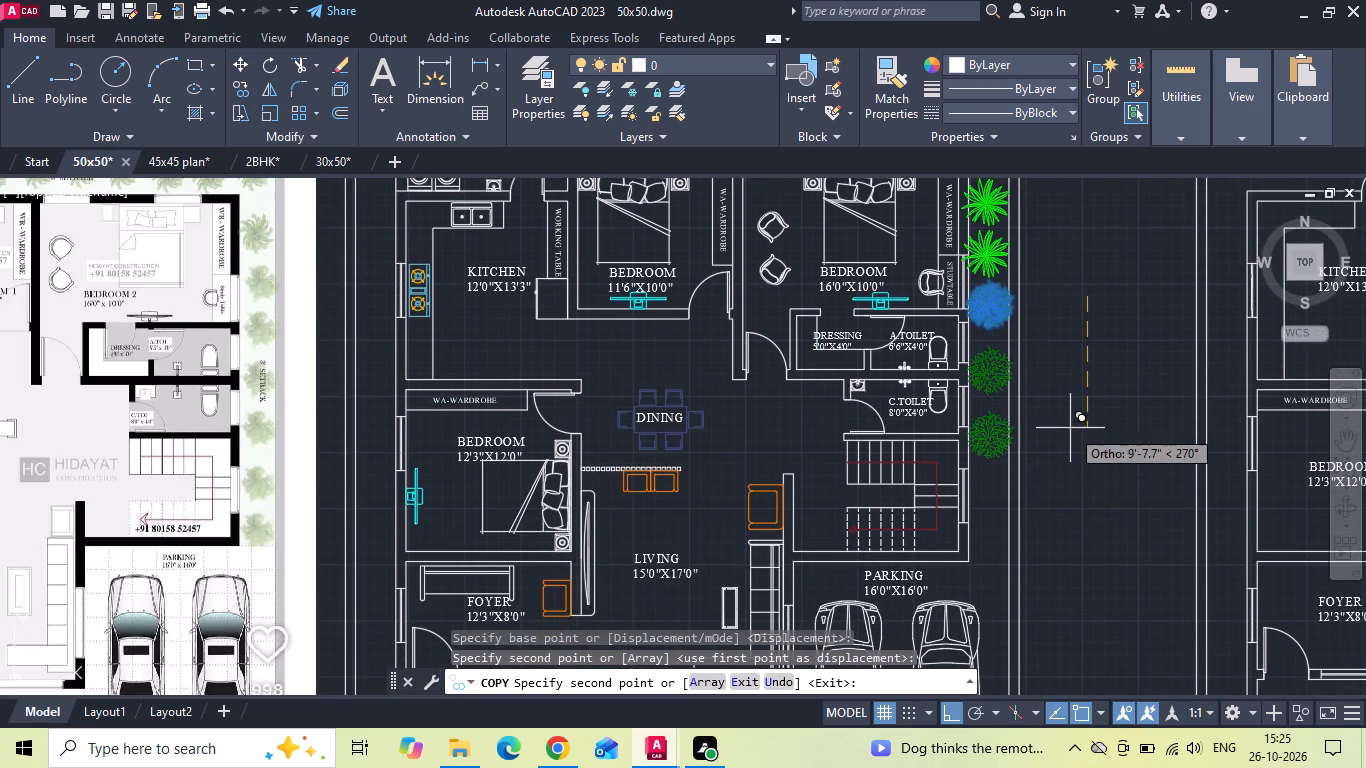
click(1062, 427)
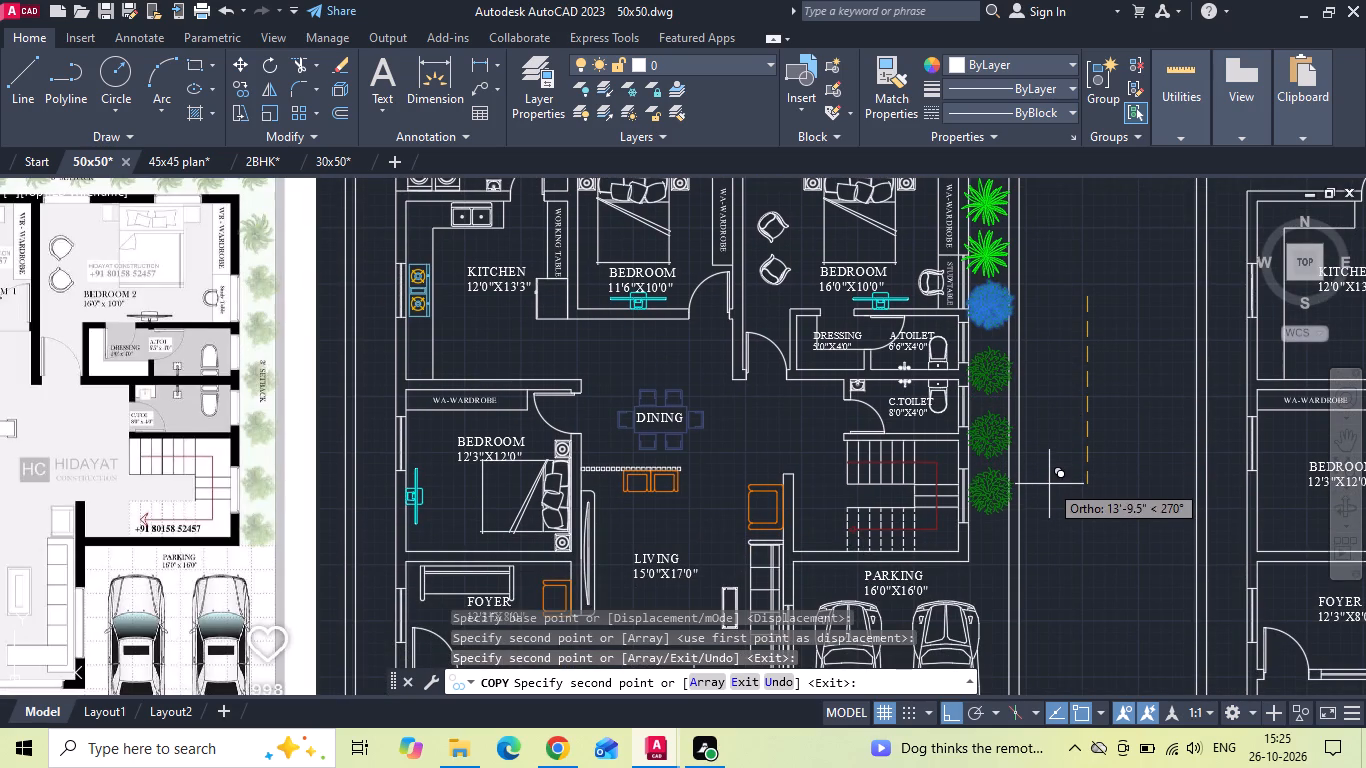
click(1049, 489)
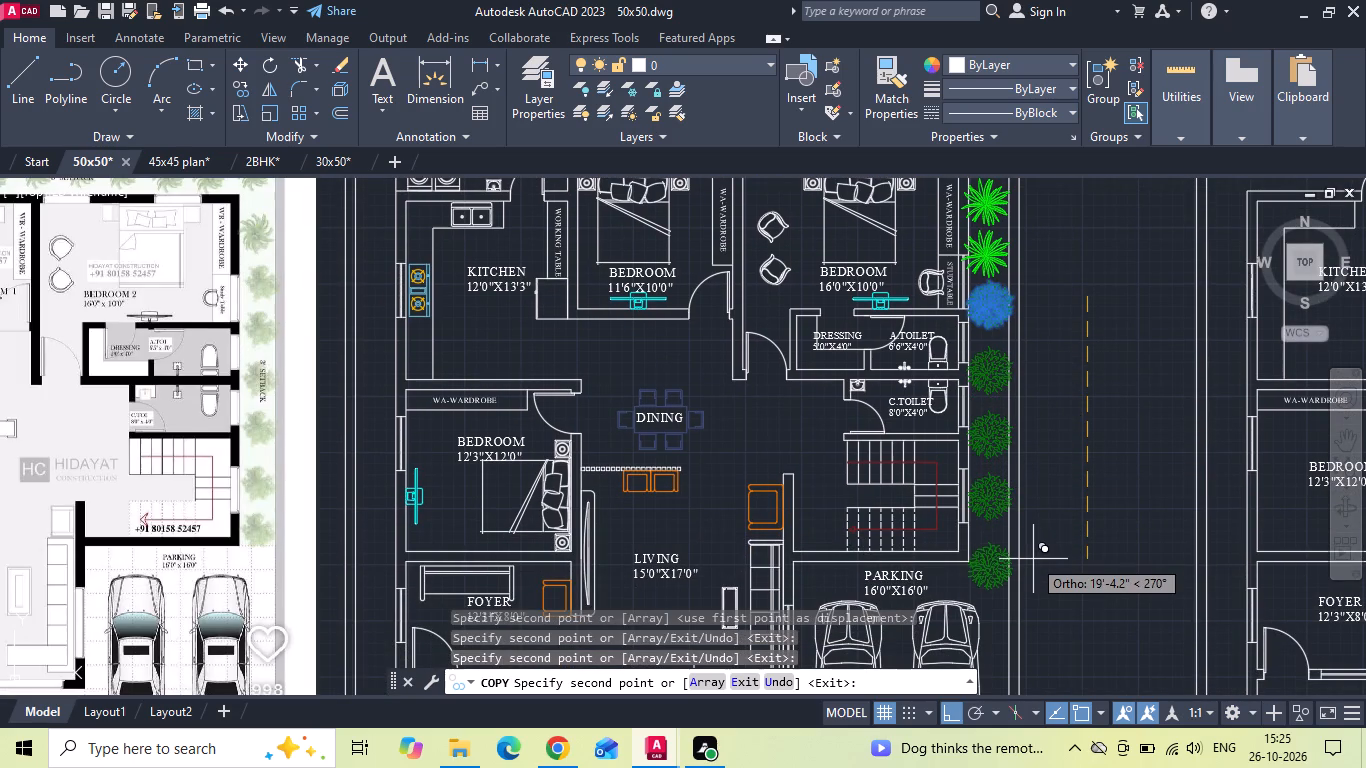
click(1038, 551)
key(Escape)
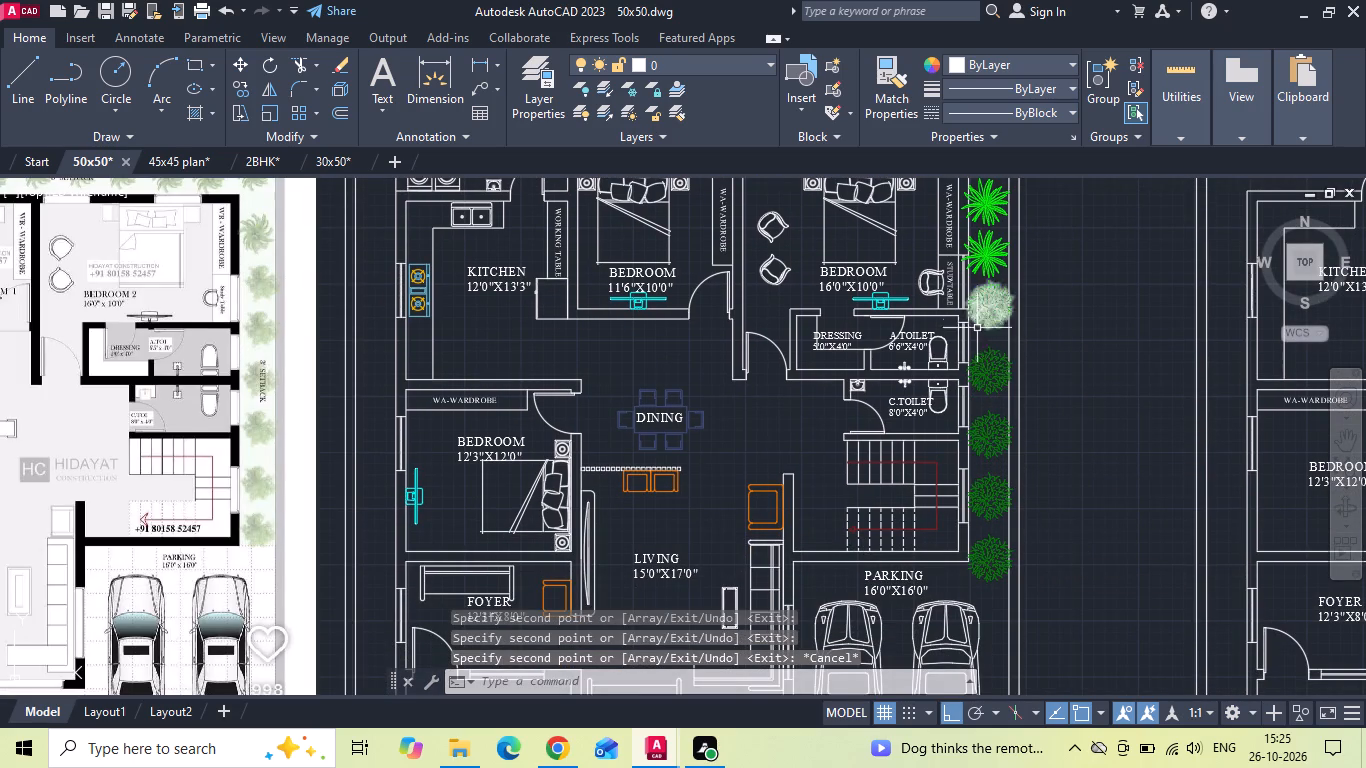
Move the second and third bushy trees, beside the C.TOILET and staircase, slightly up to even the spacing.
click(980, 361)
click(987, 438)
right_click(1028, 419)
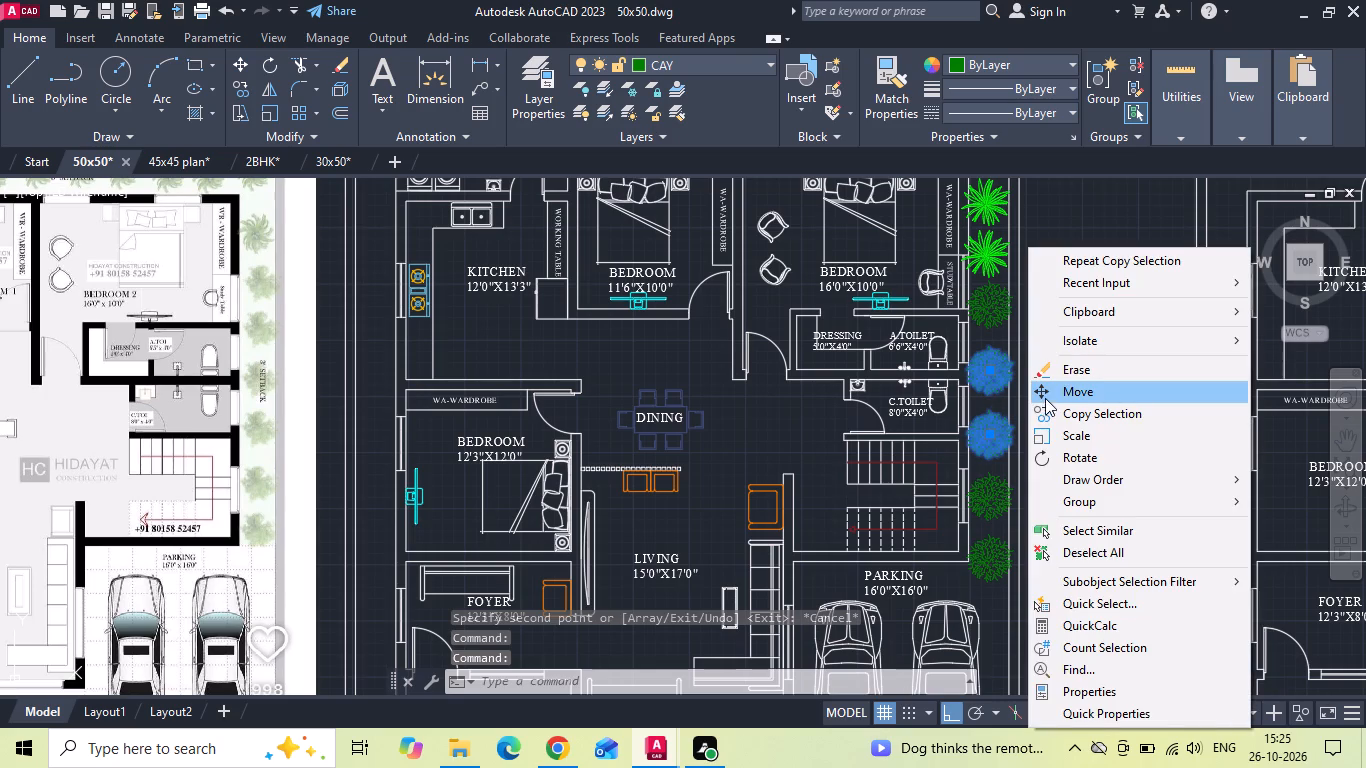
click(1060, 395)
click(1085, 380)
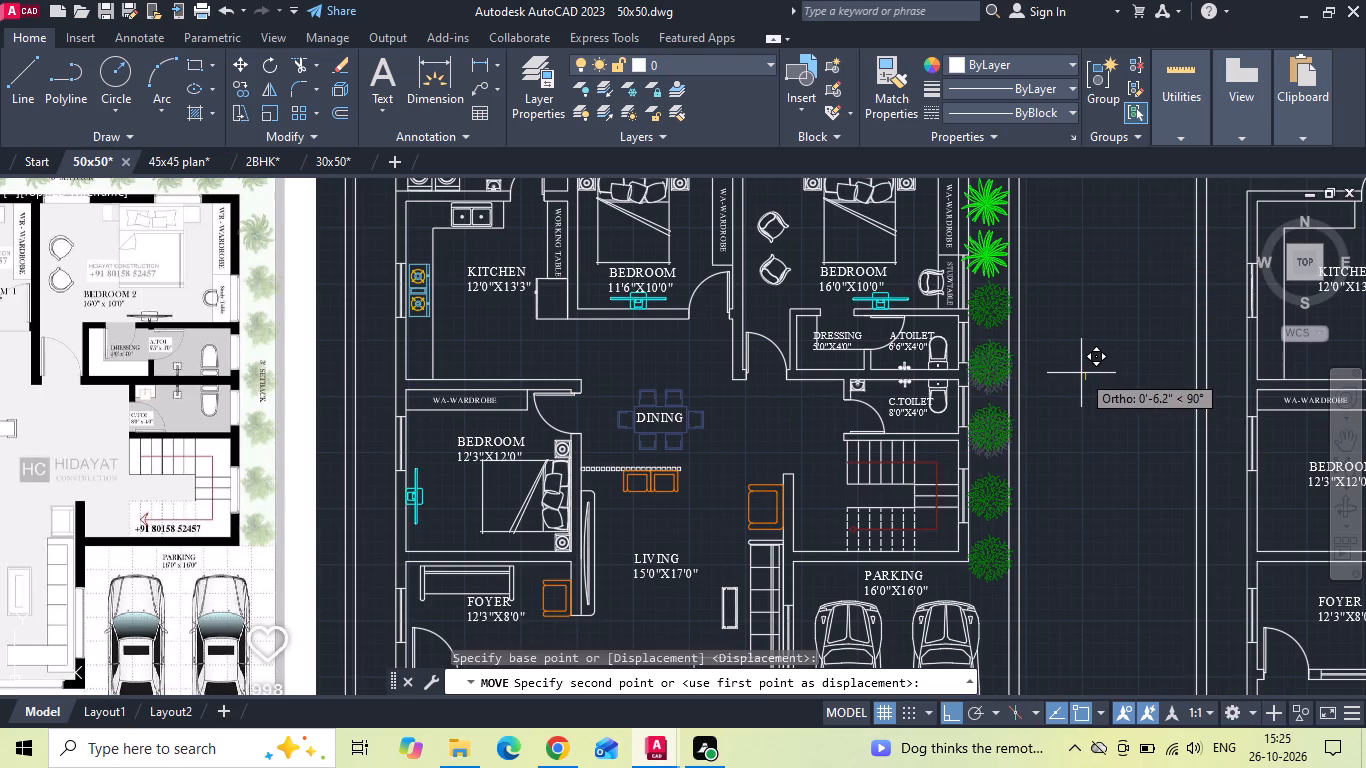
click(1078, 369)
Move the last two bushy trees, beside the stairs and parking, slightly up to even the spacing.
click(986, 498)
click(987, 550)
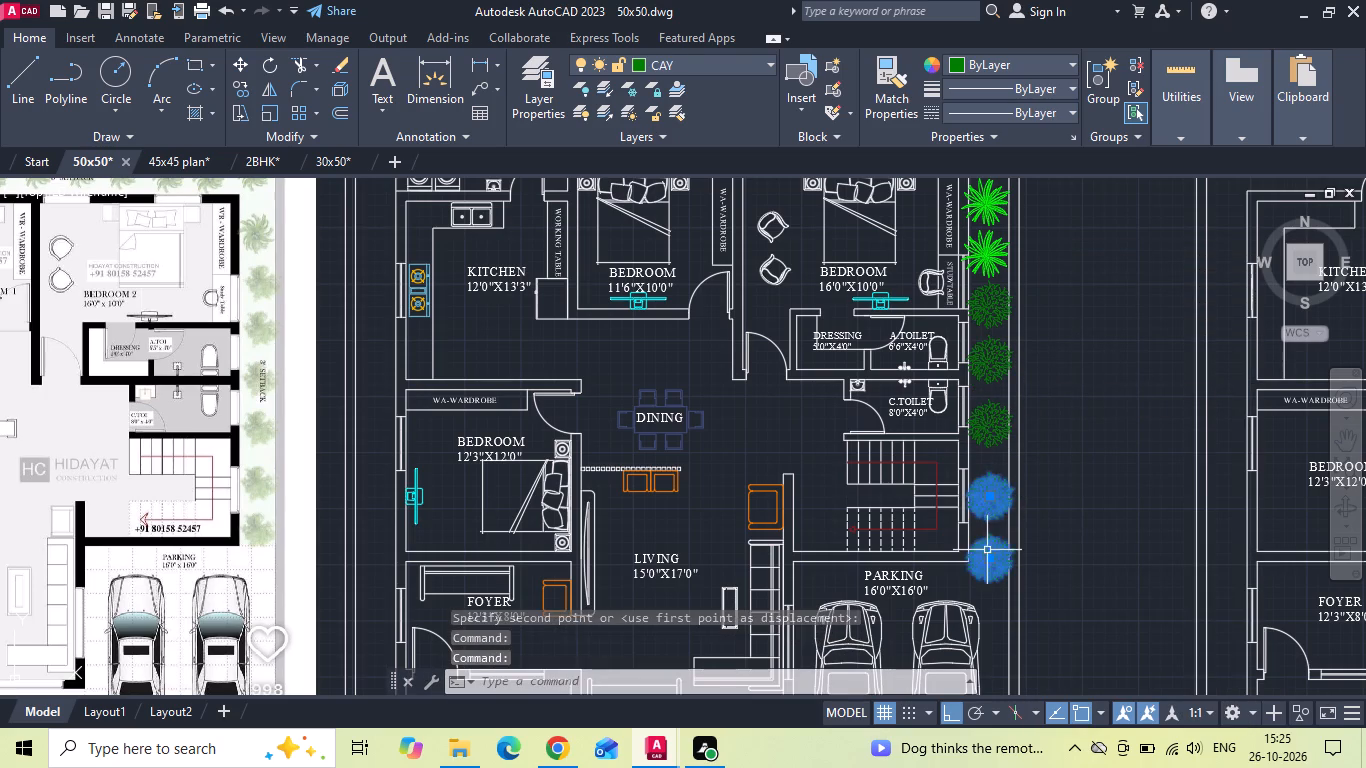
right_click(1117, 441)
click(1137, 398)
click(1129, 415)
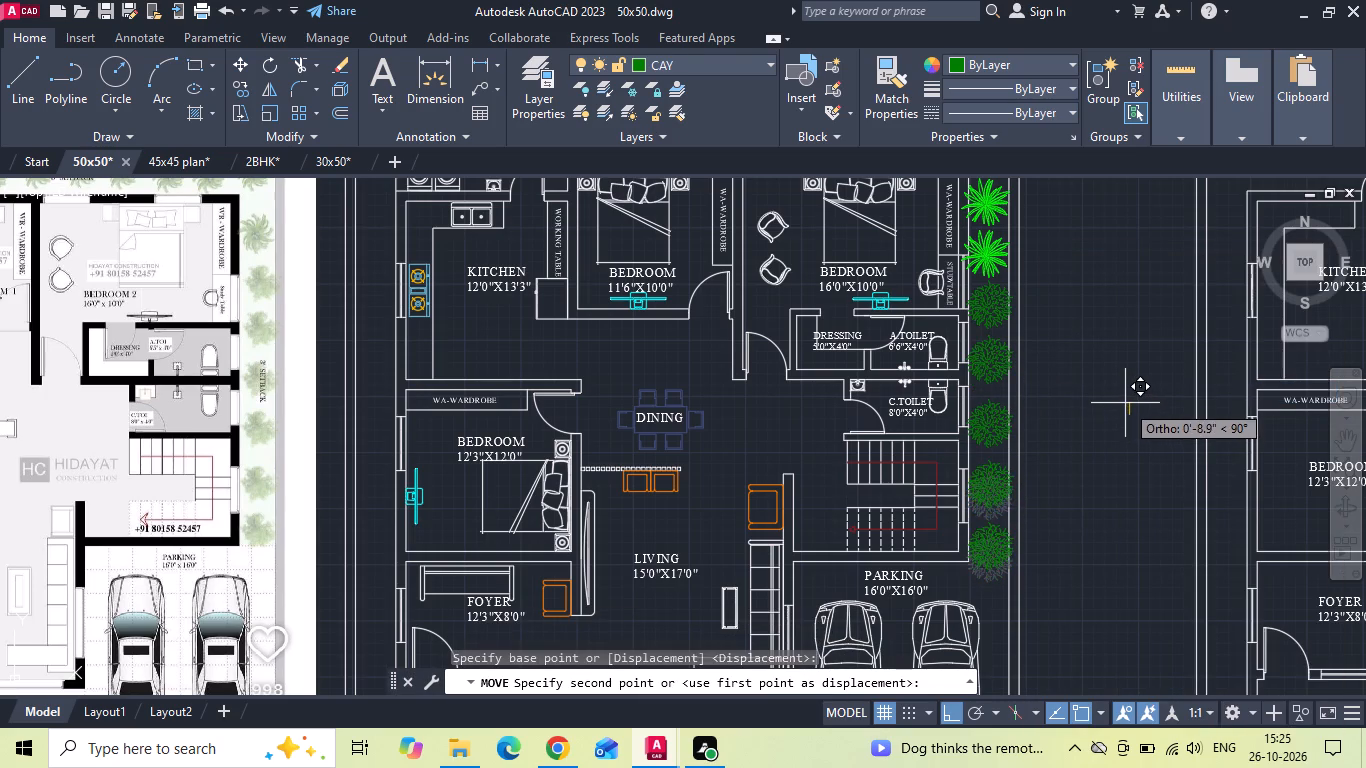
click(1125, 398)
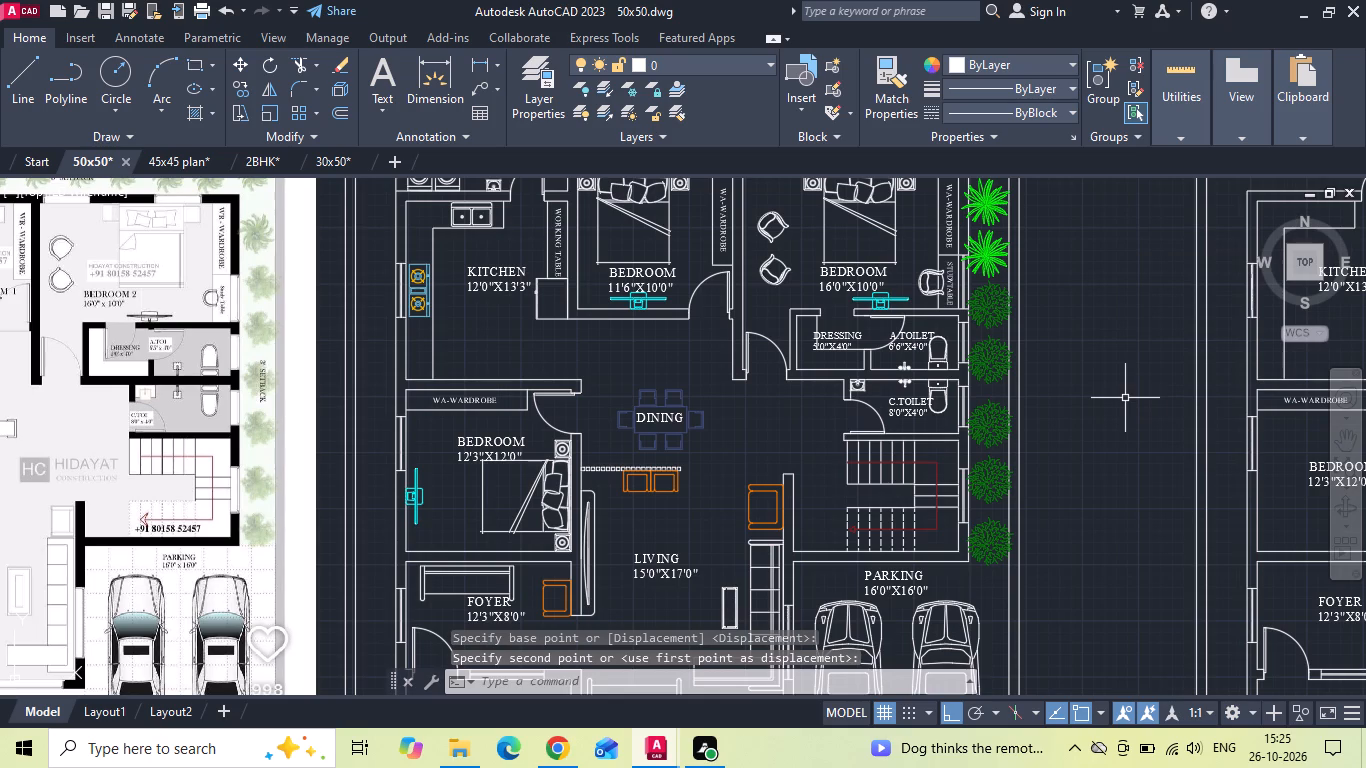
Save the 50x50 drawing.
key(ctrl+s)
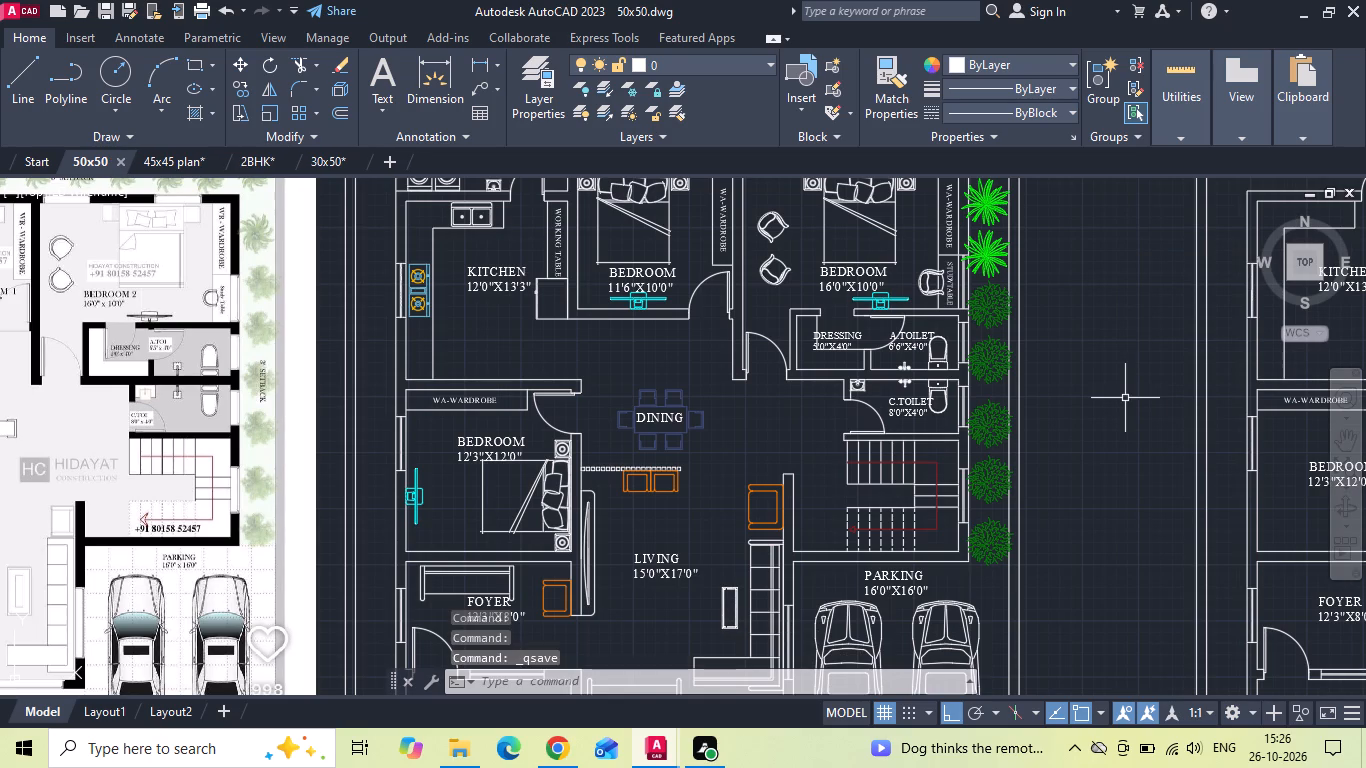
Move the C.TOILET 8'0"X4'0" label slightly horizontally toward the toilet's door, away from the WC.
scroll(908, 411, up, 2)
click(903, 404)
click(887, 395)
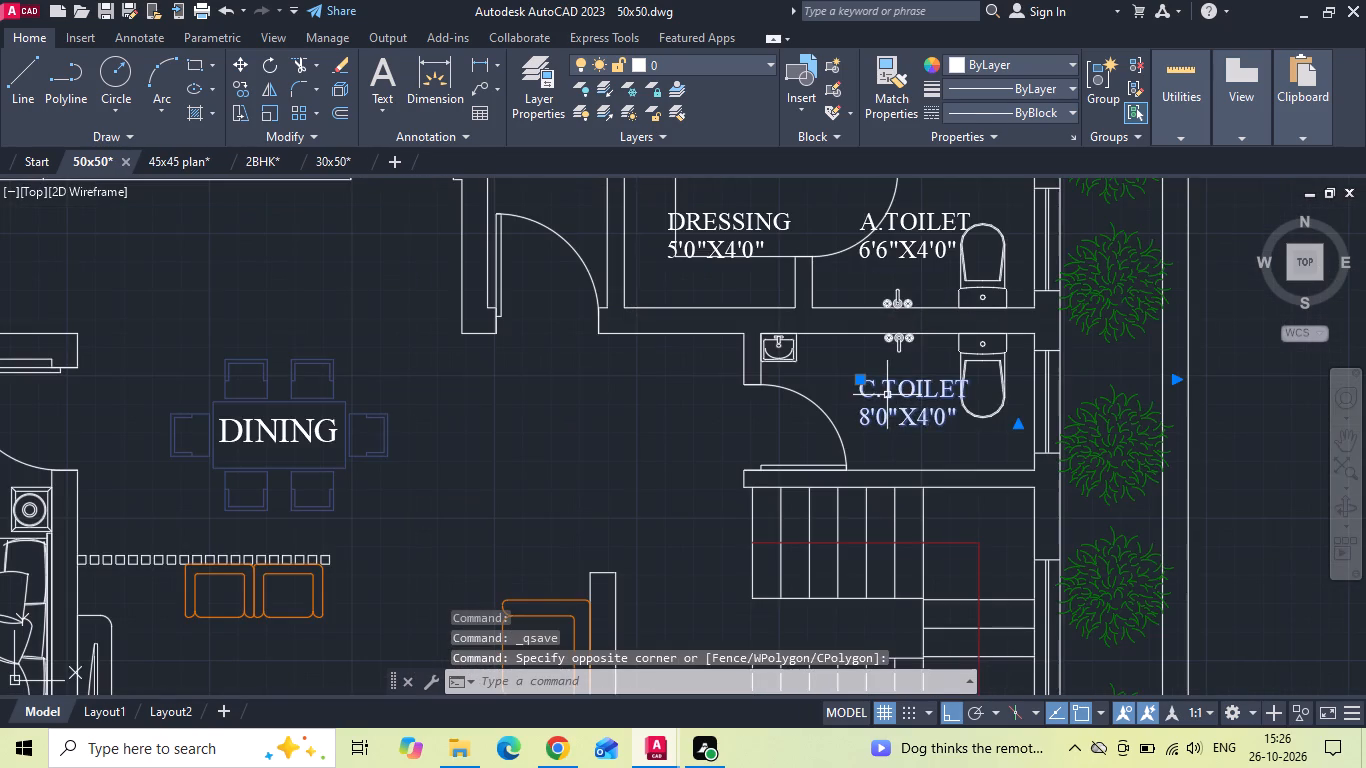
right_click(887, 395)
click(947, 371)
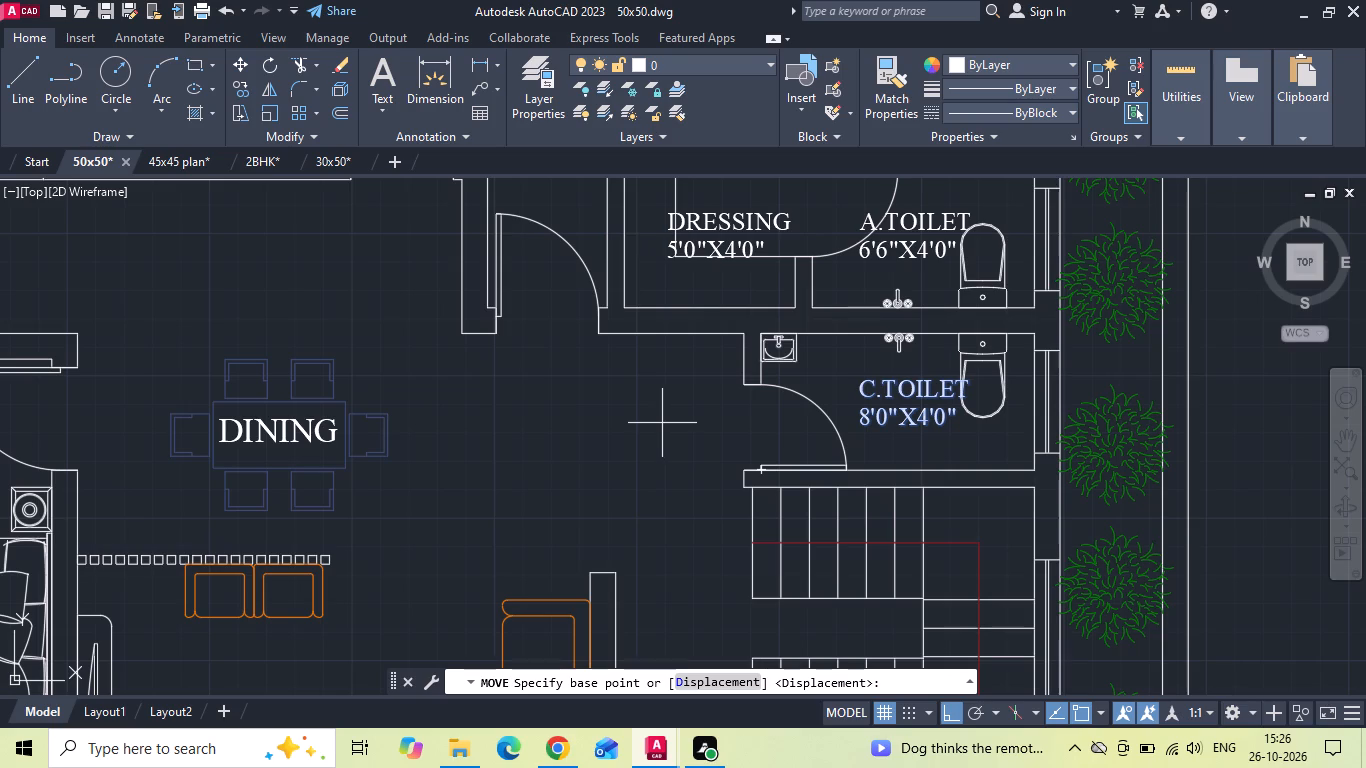
click(682, 427)
click(654, 427)
Copy the 2' SETBACK label from the neighbouring furnished plan onto the palm row in the rear setback, with ortho off.
scroll(654, 427, down, 2)
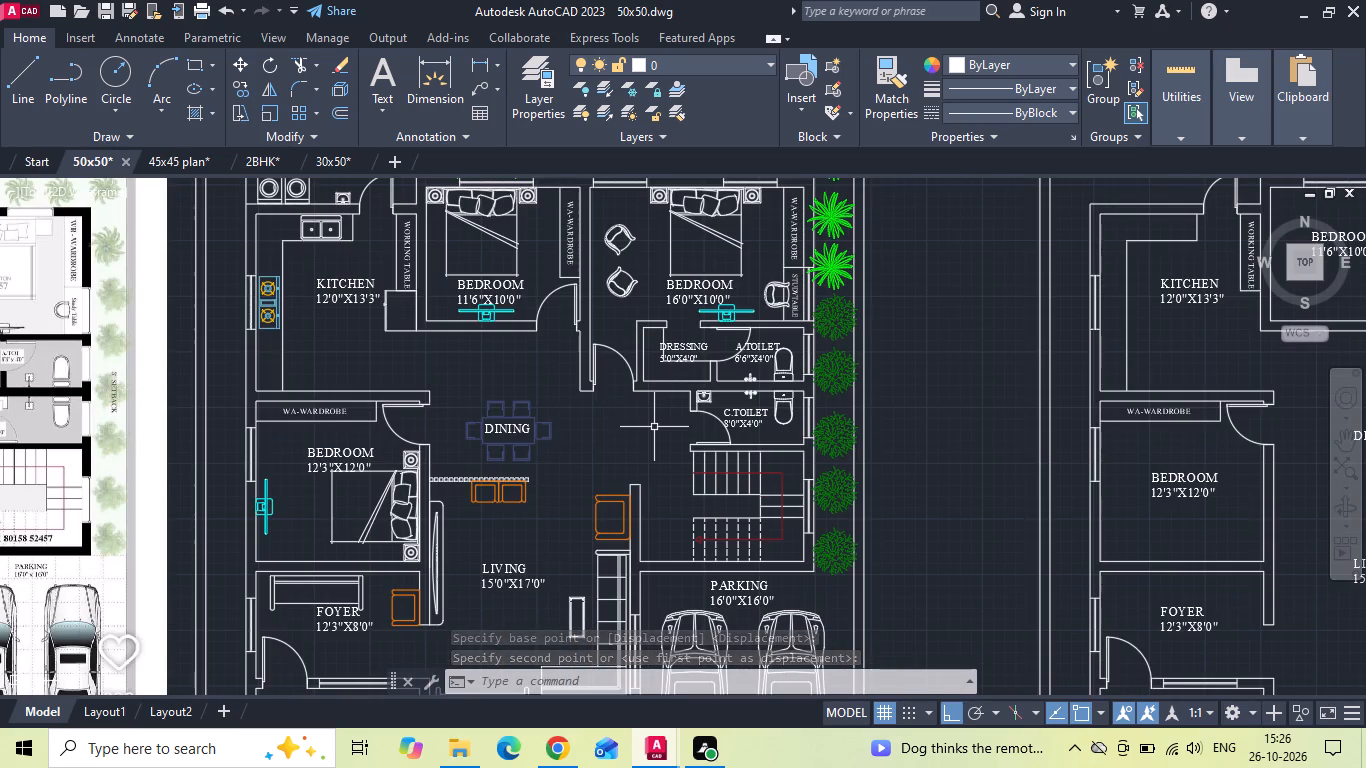
scroll(654, 427, down, 1)
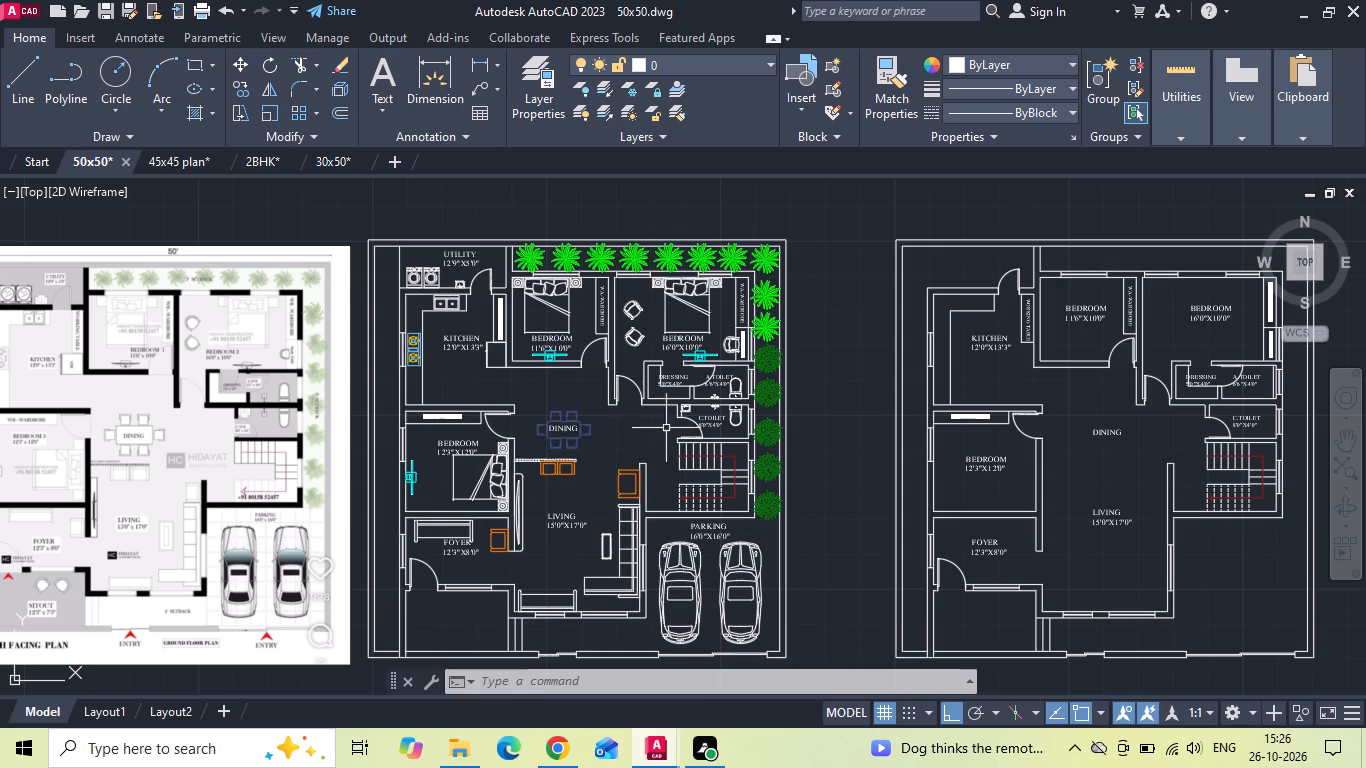
scroll(724, 459, down, 2)
scroll(318, 378, up, 4)
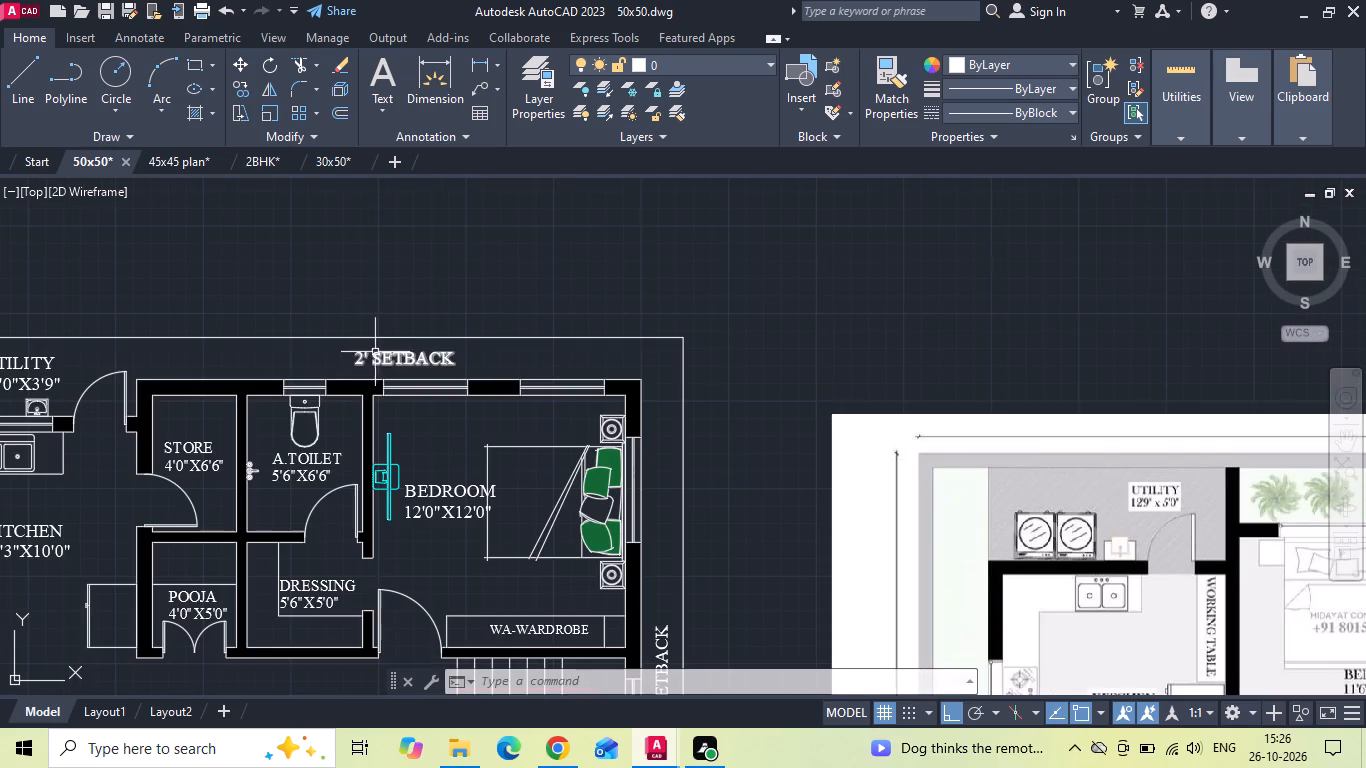
click(380, 351)
right_click(380, 351)
click(429, 389)
scroll(347, 378, down, 2)
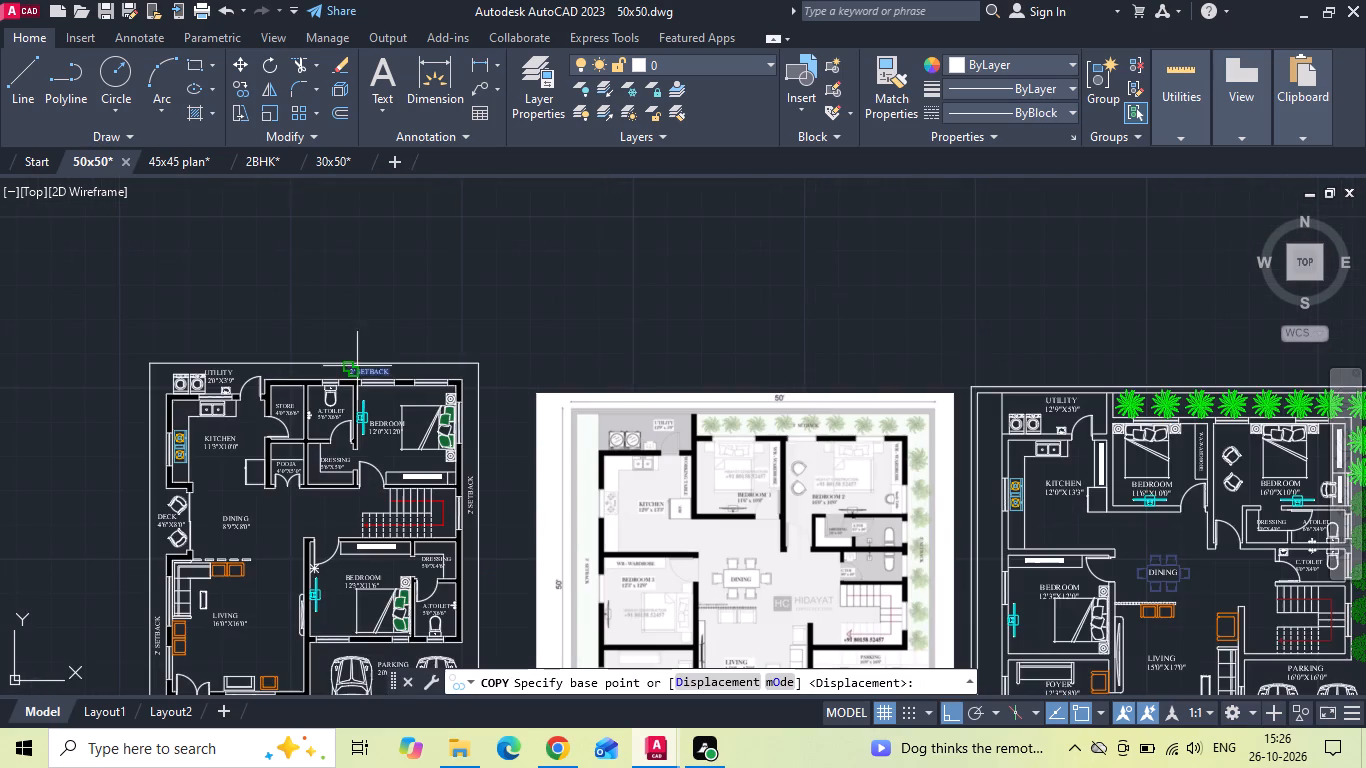
scroll(381, 369, up, 2)
drag(371, 380, 414, 382)
scroll(341, 392, down, 2)
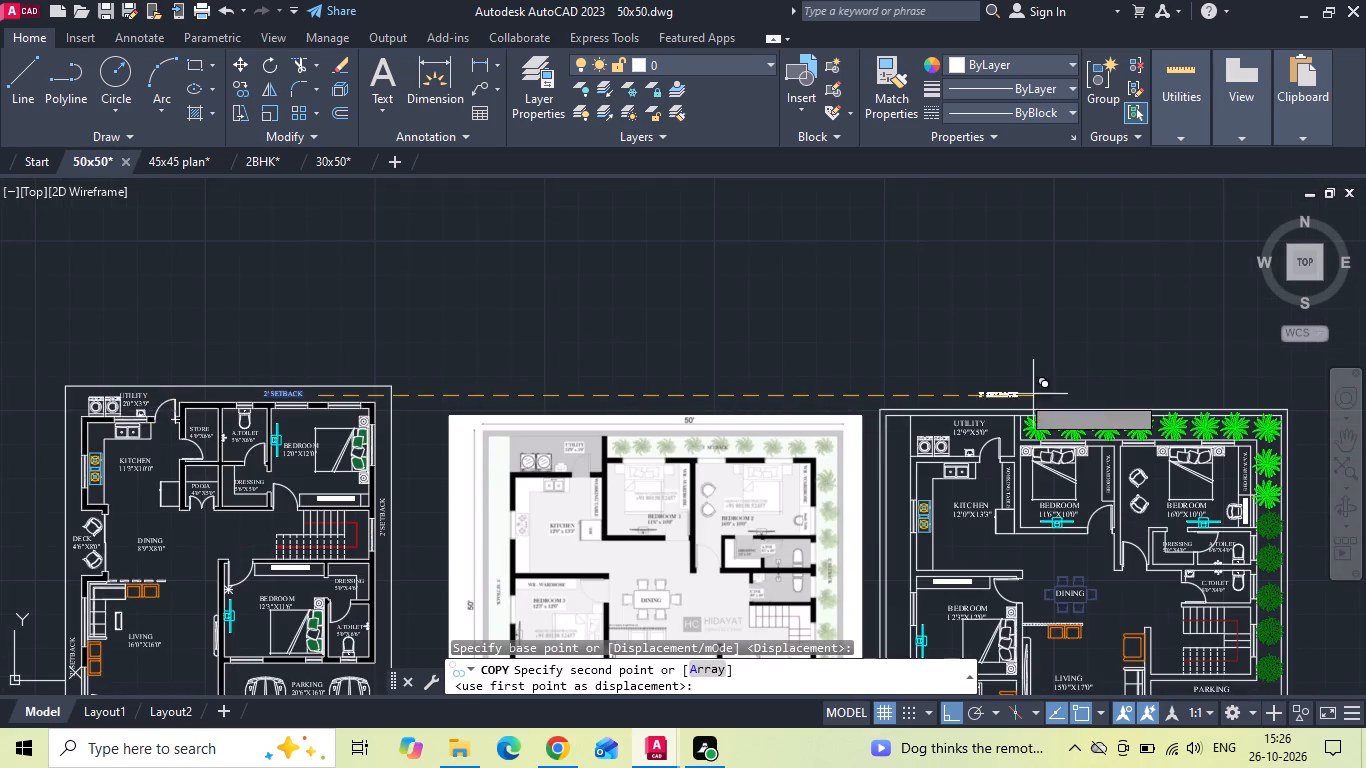
scroll(1288, 406, up, 2)
scroll(990, 444, up, 1)
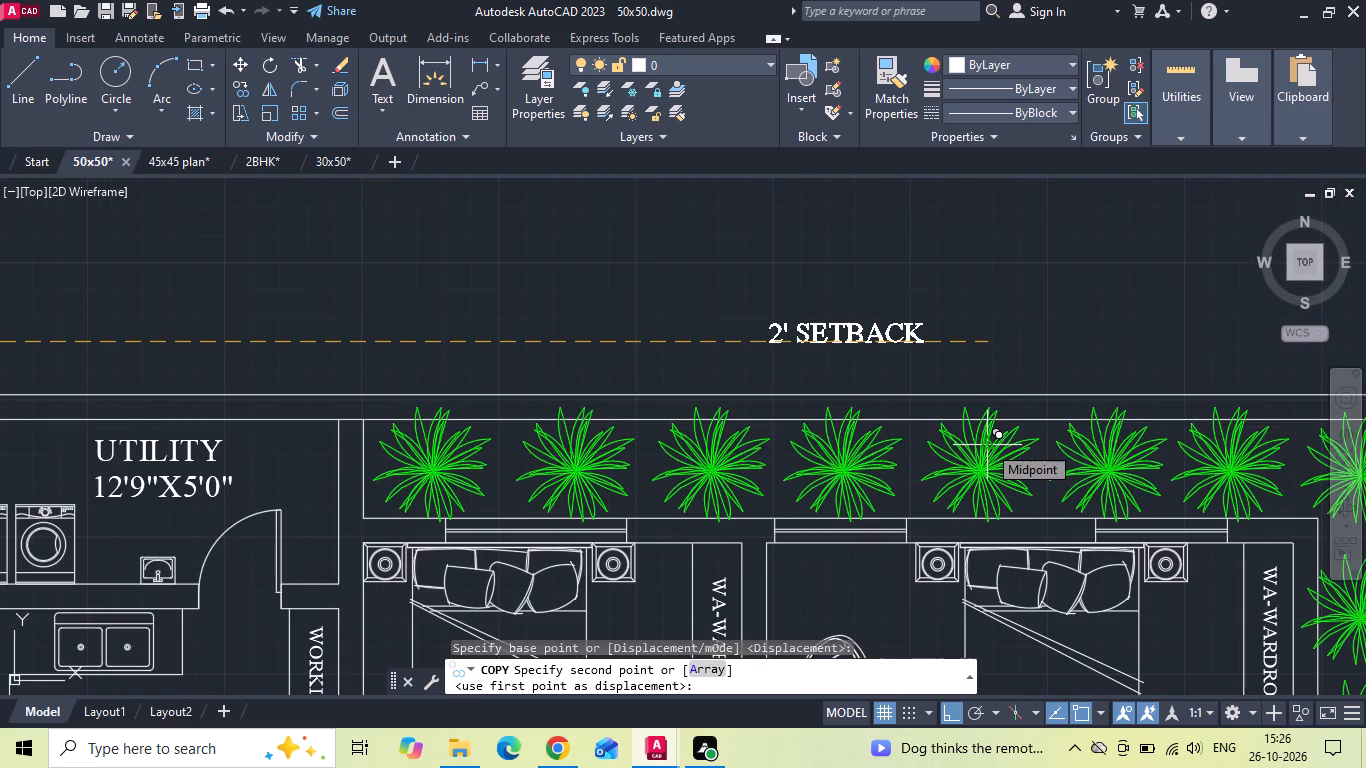
key(F8)
scroll(980, 496, up, 1)
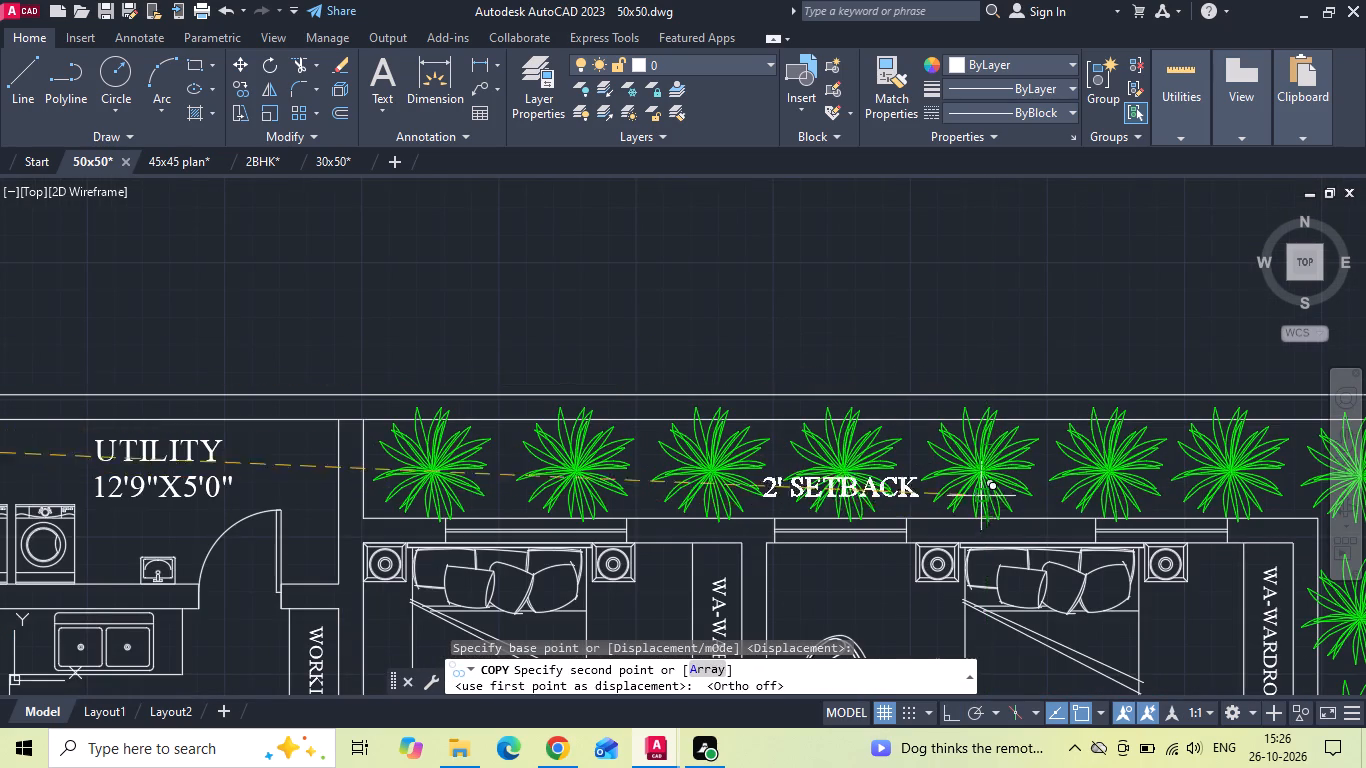
scroll(980, 496, up, 1)
click(976, 462)
key(Escape)
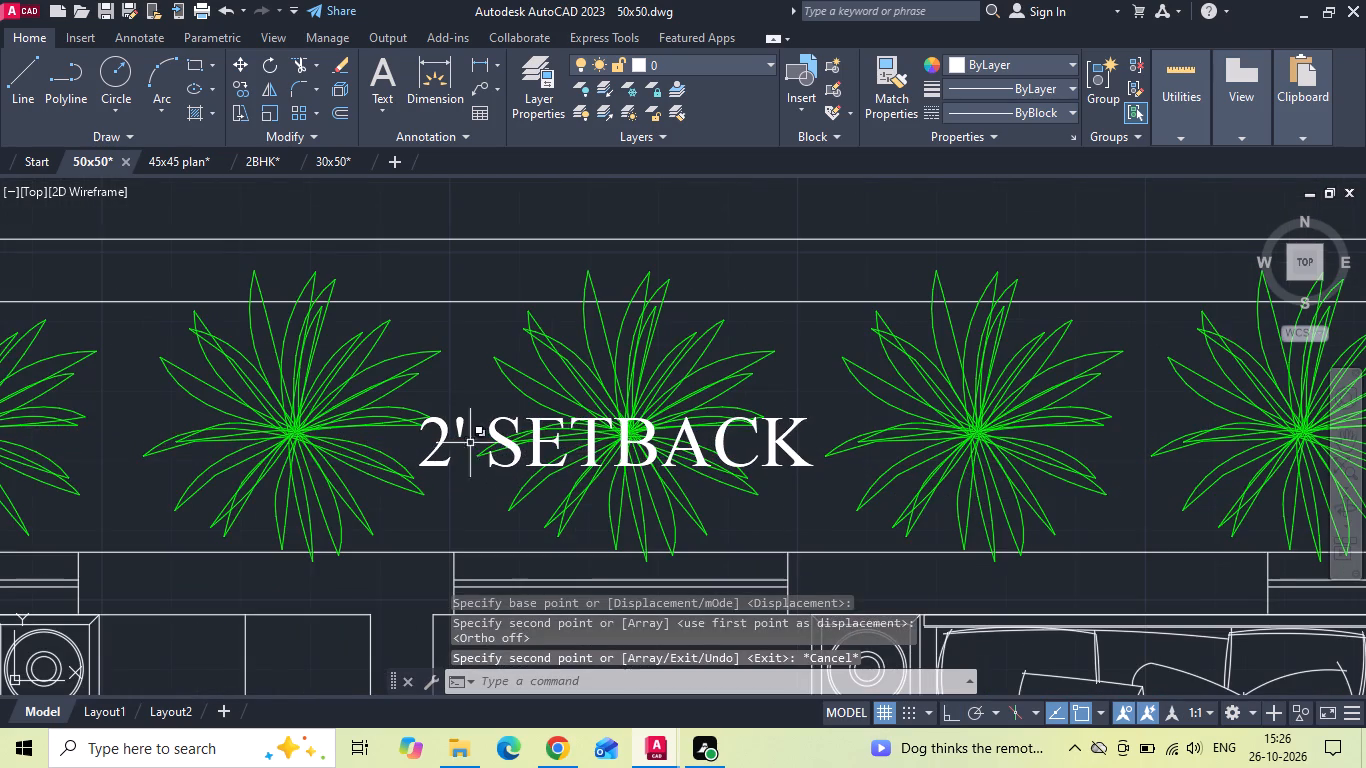
Change the label copied onto the rear palm row to read 3' SETBACK.
double_click(444, 436)
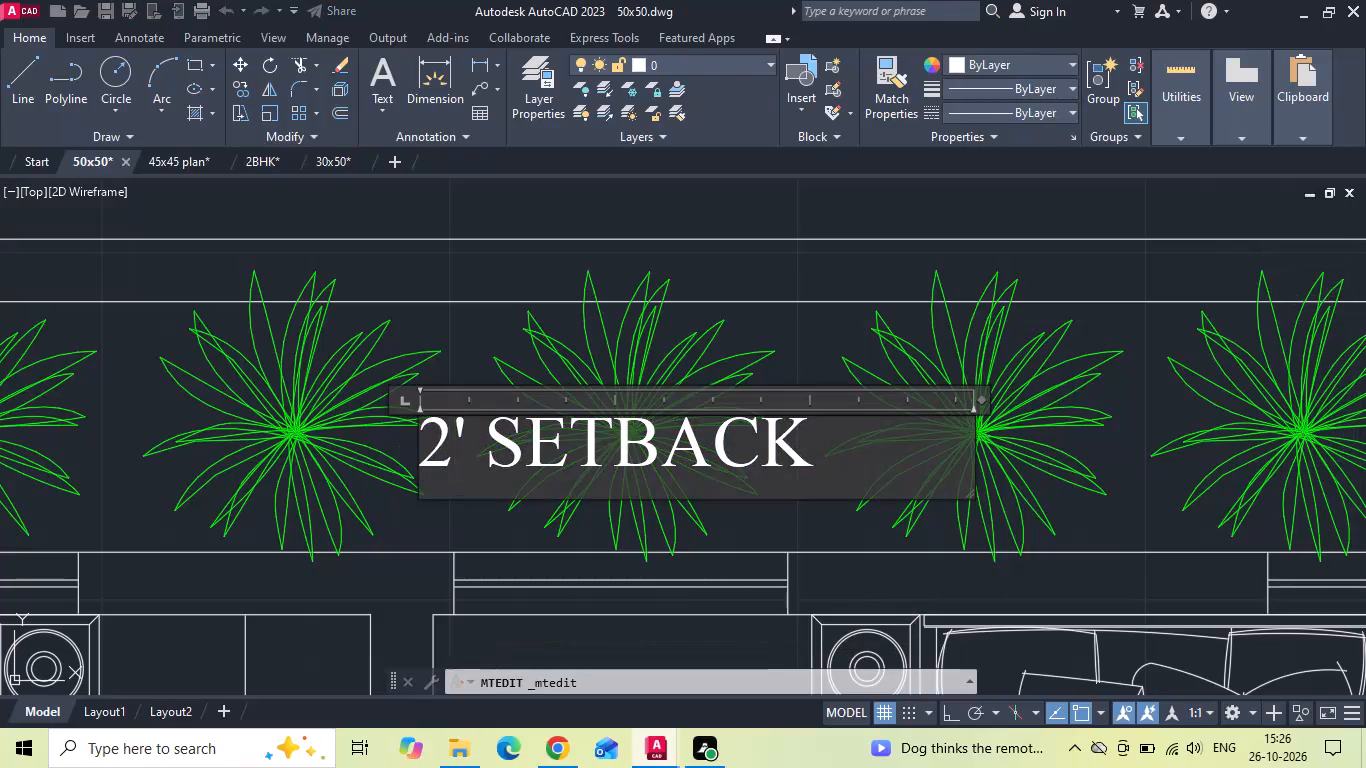
key(BackSpace)
key(3)
click(516, 260)
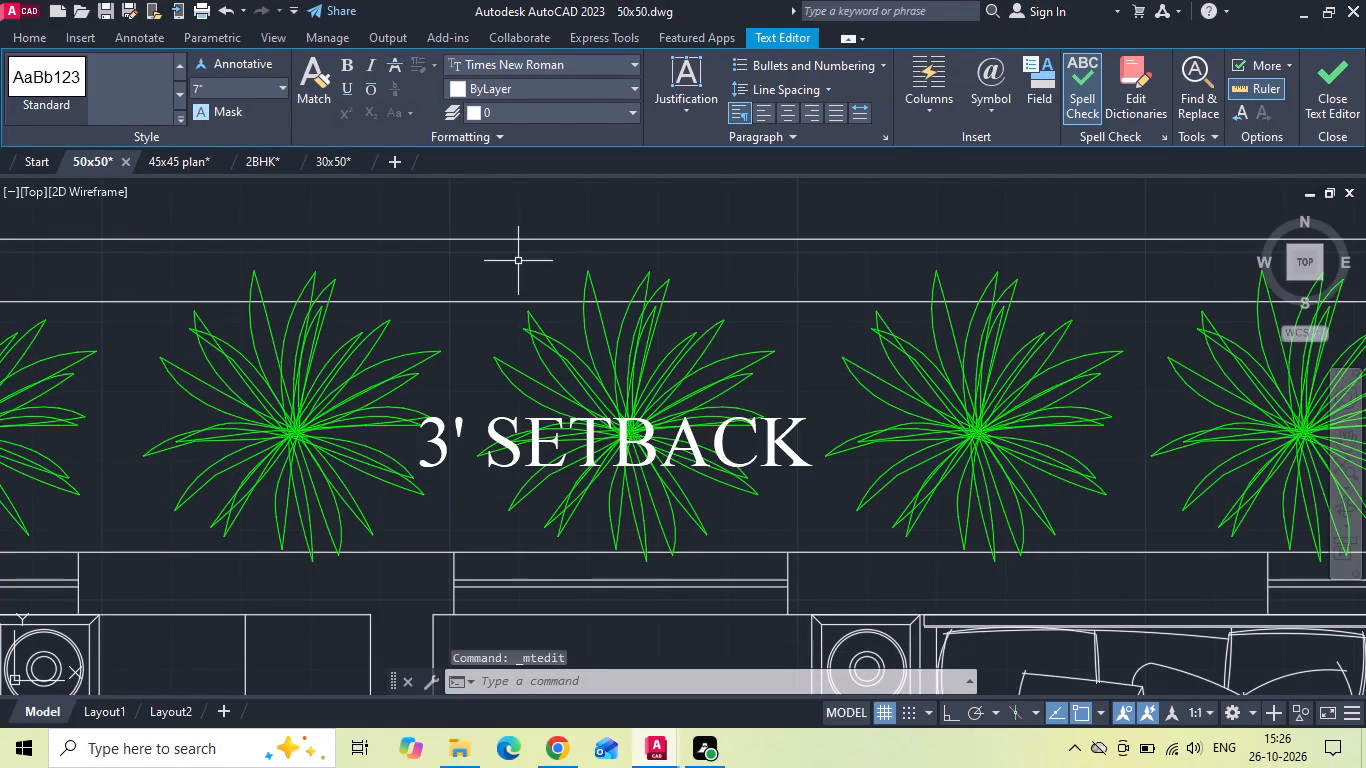
Copy the 3' SETBACK label to the side setback strip beside the bedroom's WA-WARDROBE.
click(498, 432)
right_click(498, 431)
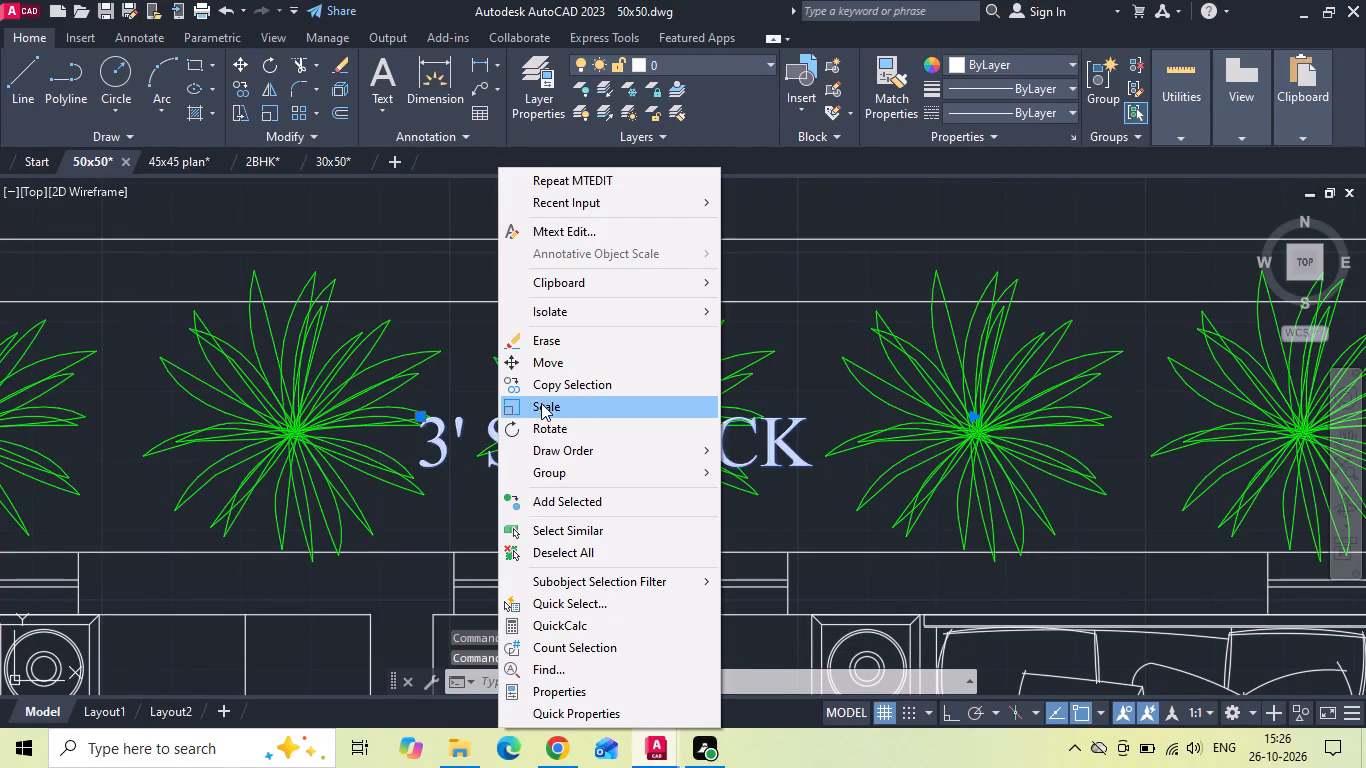
click(553, 392)
scroll(606, 344, down, 2)
drag(632, 388, 612, 428)
scroll(688, 304, down, 3)
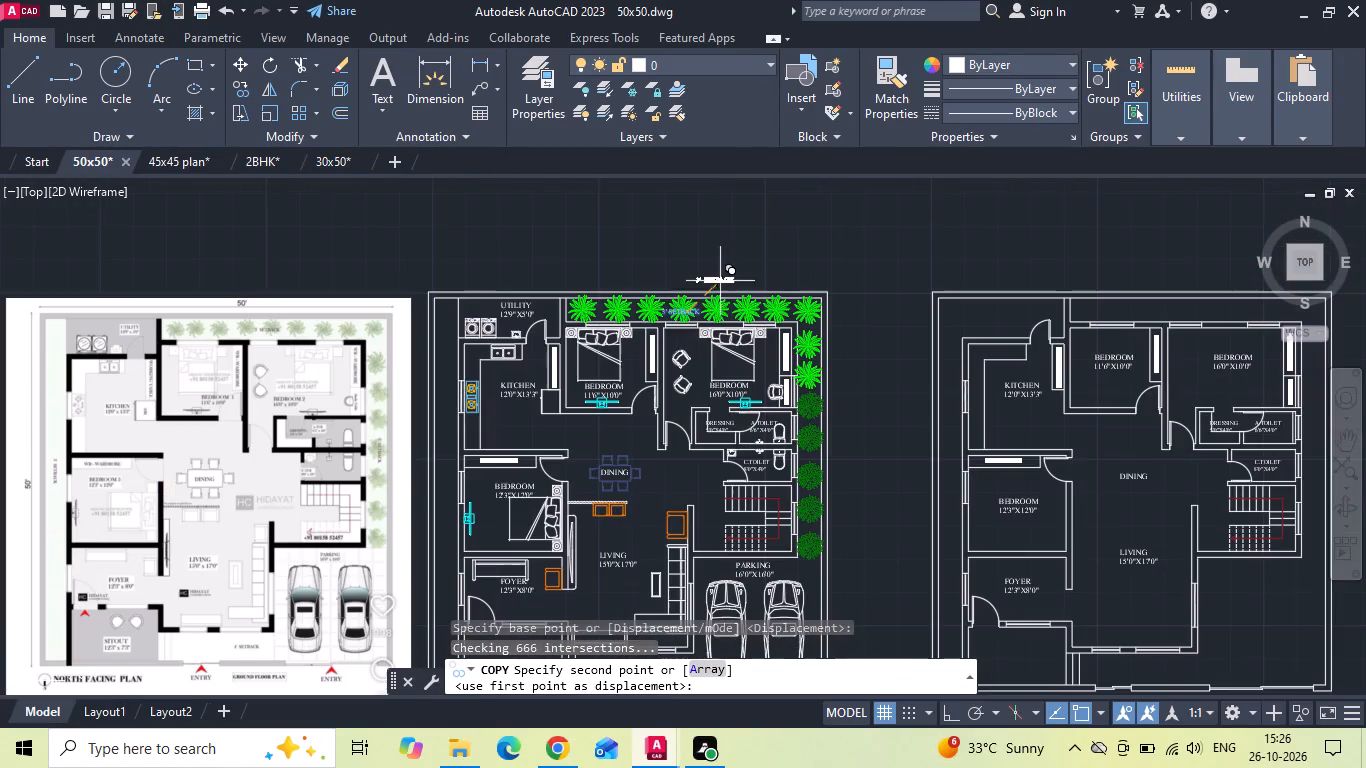
scroll(431, 486, up, 2)
click(467, 425)
key(Escape)
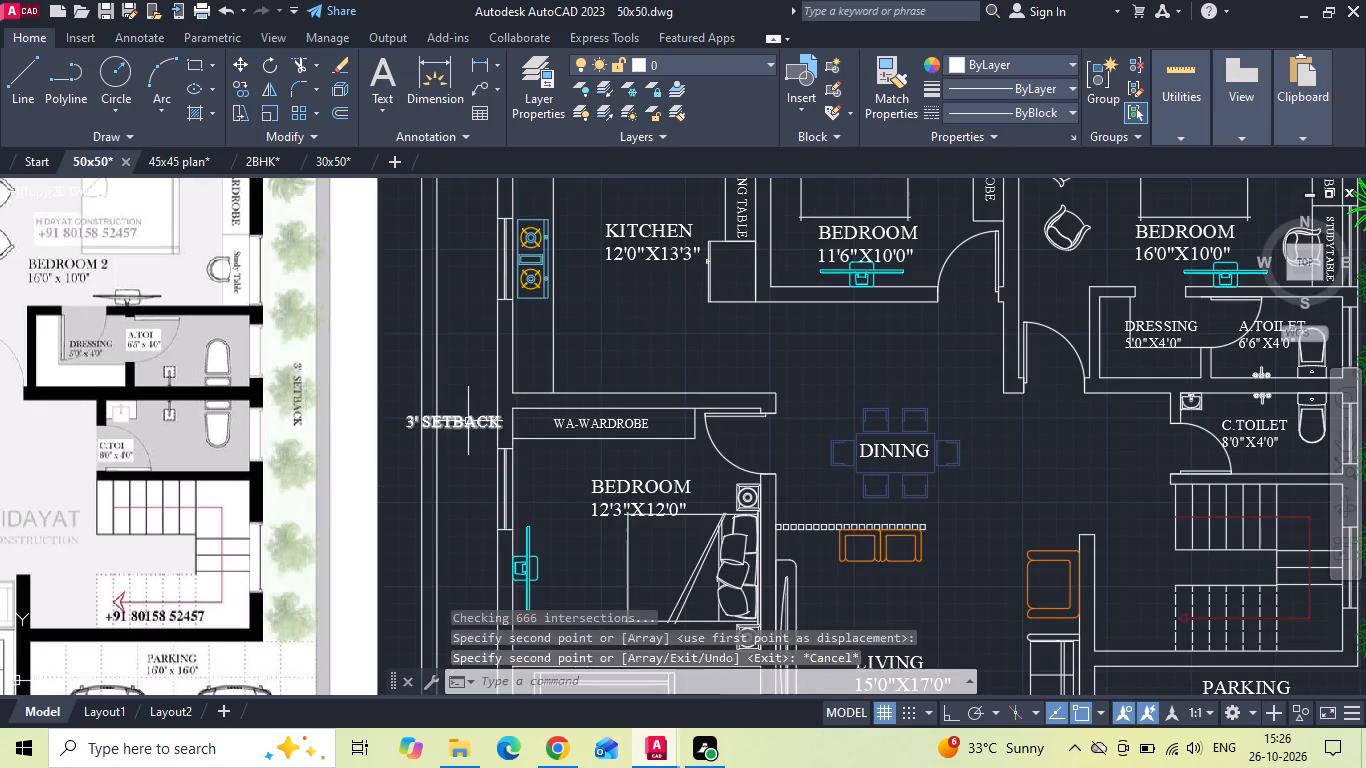
Rotate the side setback label by 270° with ortho on, so it reads vertically downwards.
click(468, 421)
right_click(468, 421)
click(503, 423)
key(F8)
drag(504, 423, 492, 442)
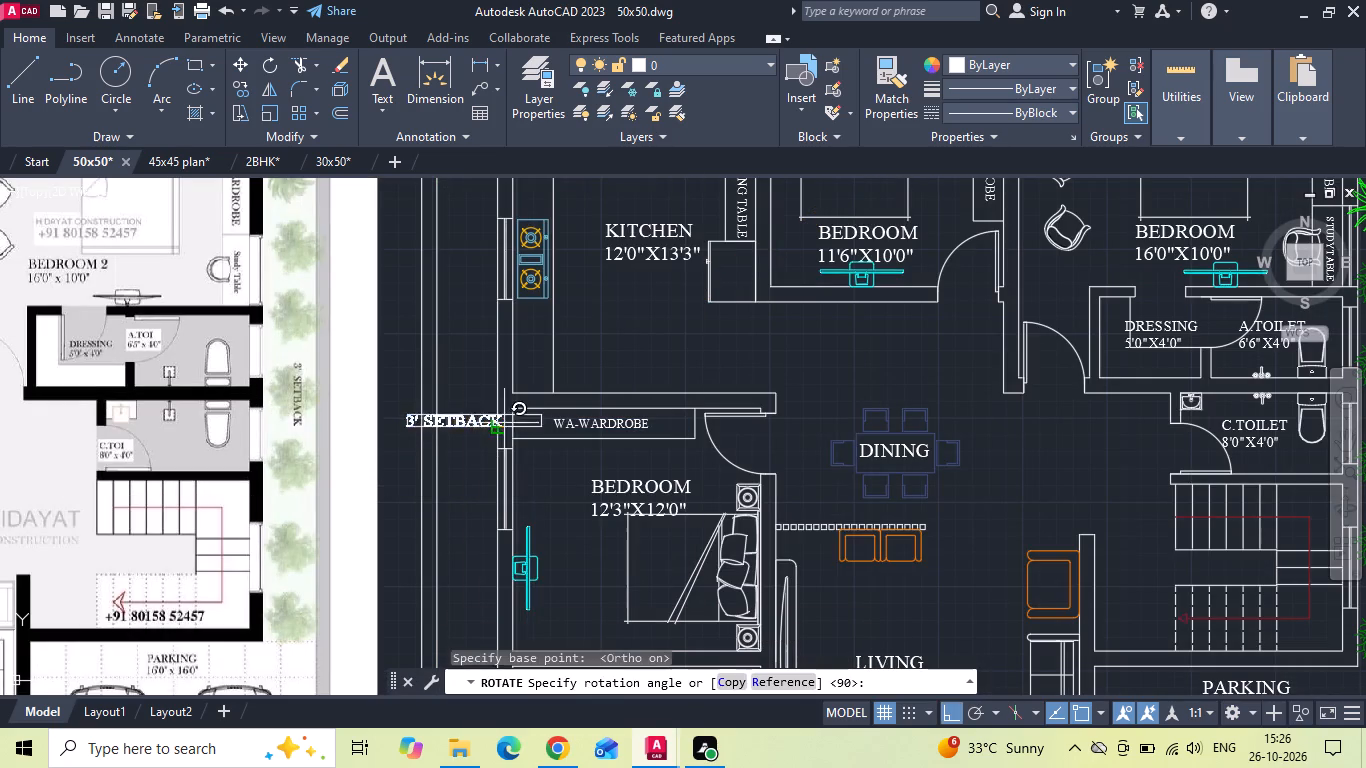
drag(492, 442, 480, 454)
click(463, 485)
Move the vertical 3' SETBACK label horizontally off the house wall into the middle of the side setback.
click(503, 360)
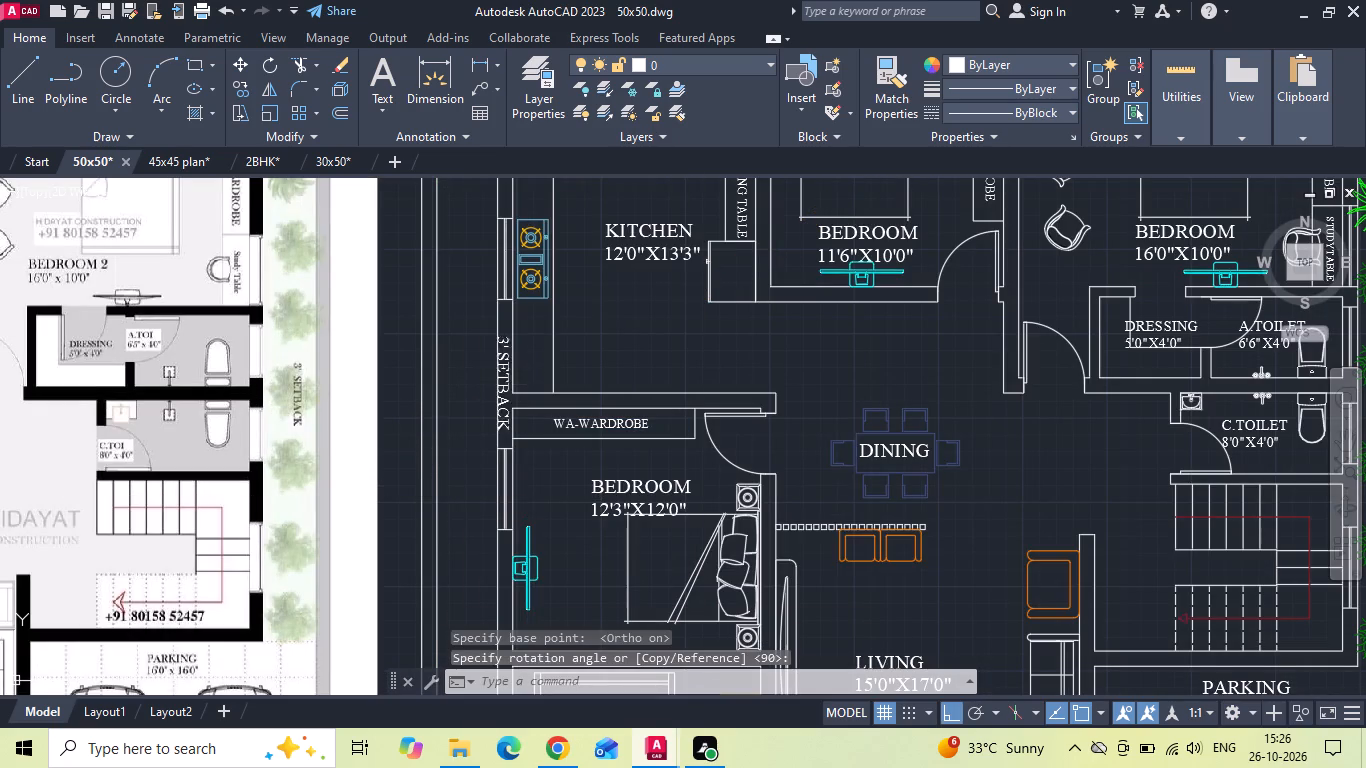
right_click(503, 360)
click(561, 364)
drag(699, 340, 688, 338)
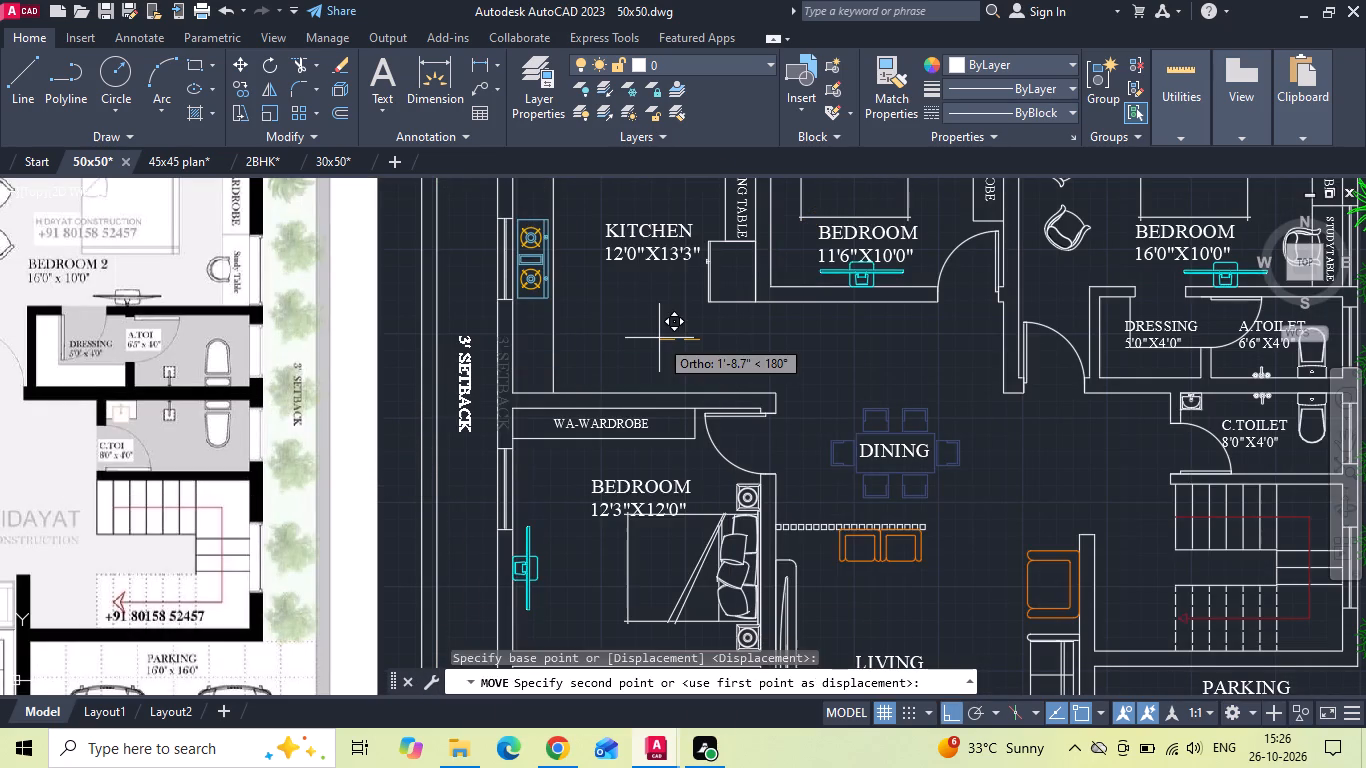
click(659, 338)
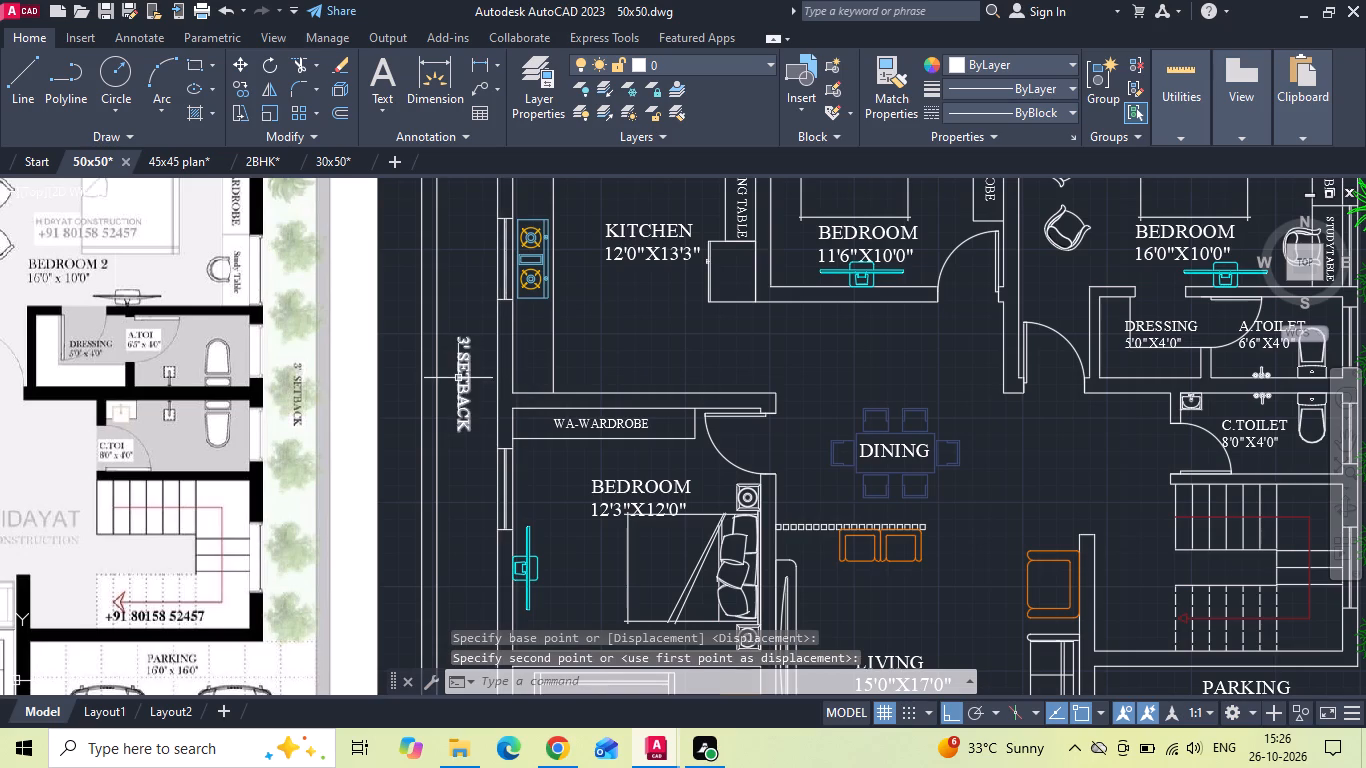
Copy the vertical 3' SETBACK label across to the opposite side setback, over the bushy trees beside the toilets.
click(458, 378)
right_click(458, 378)
click(500, 391)
scroll(484, 392, down, 2)
click(482, 395)
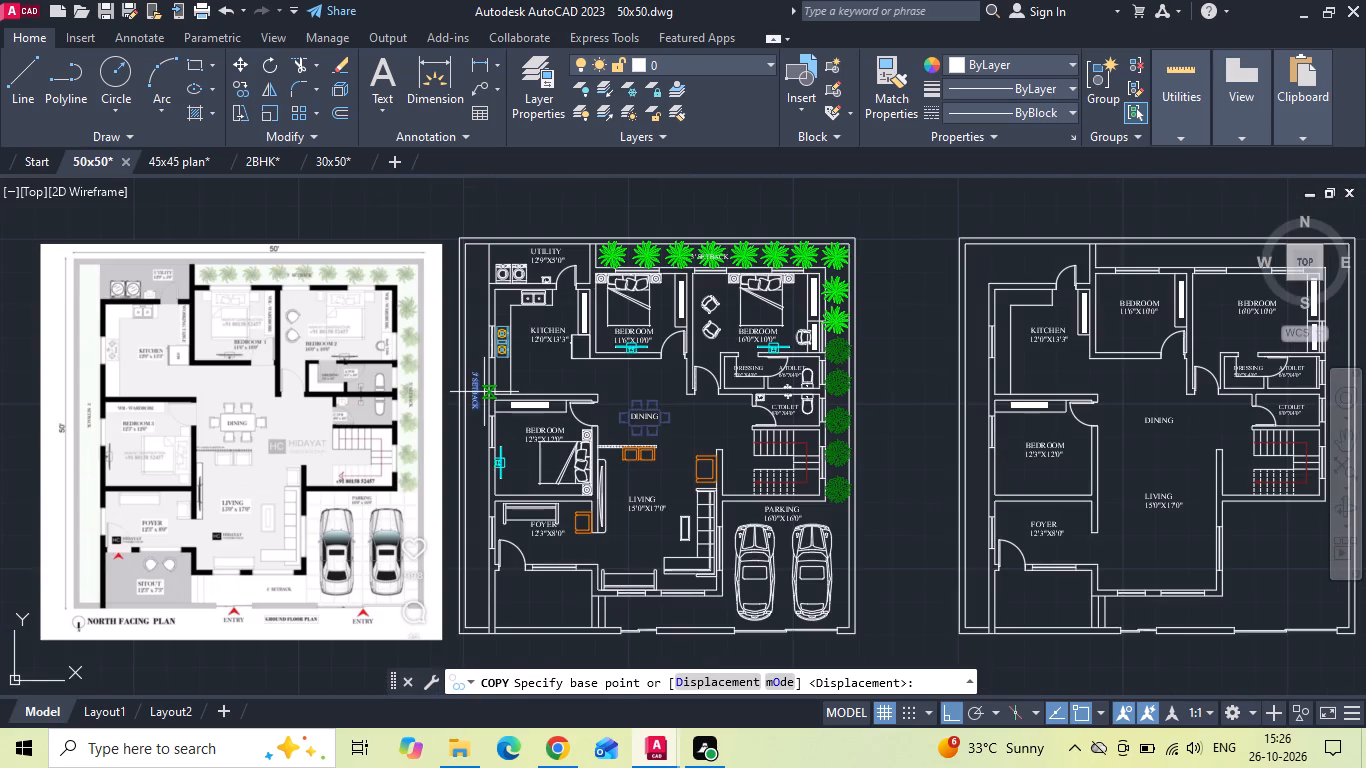
scroll(850, 387, up, 4)
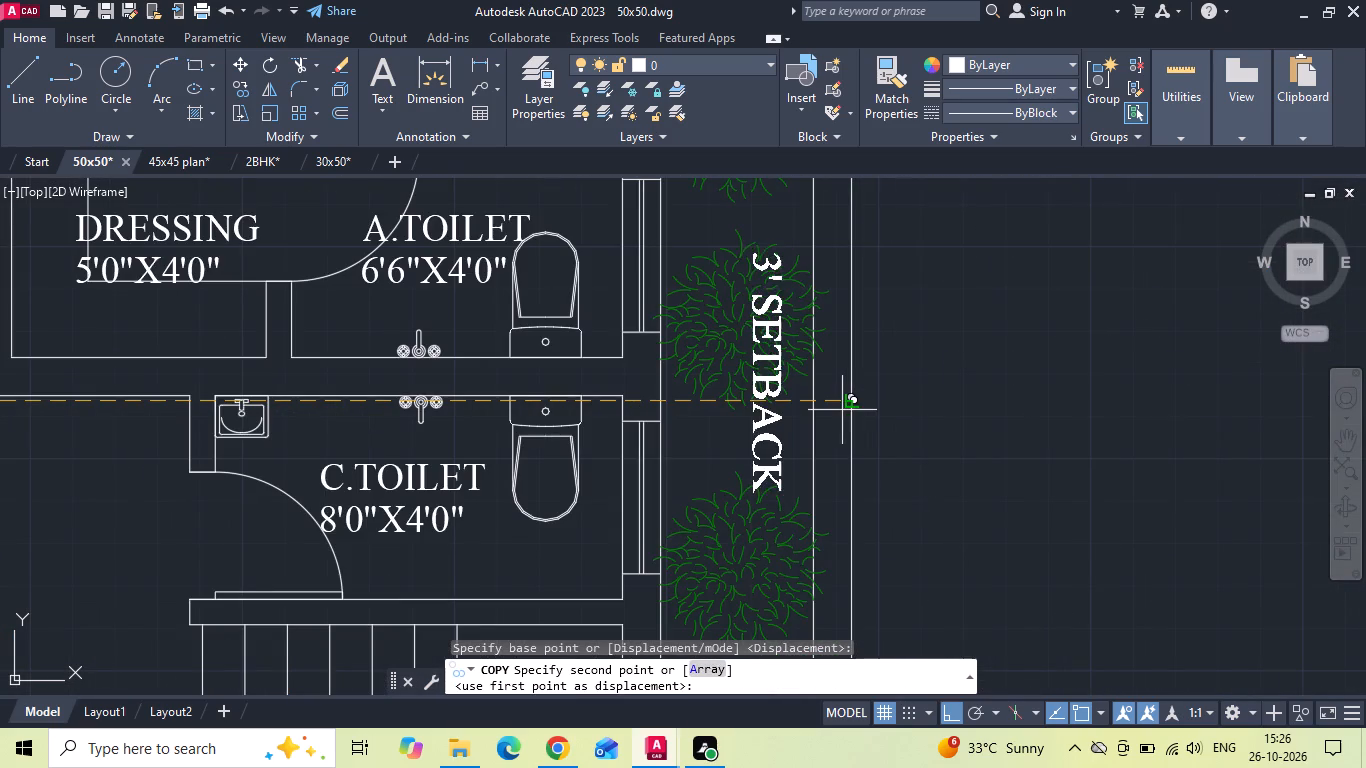
click(834, 410)
With ortho off, place another copy of the vertical label in the front setback below the living room.
scroll(837, 395, down, 5)
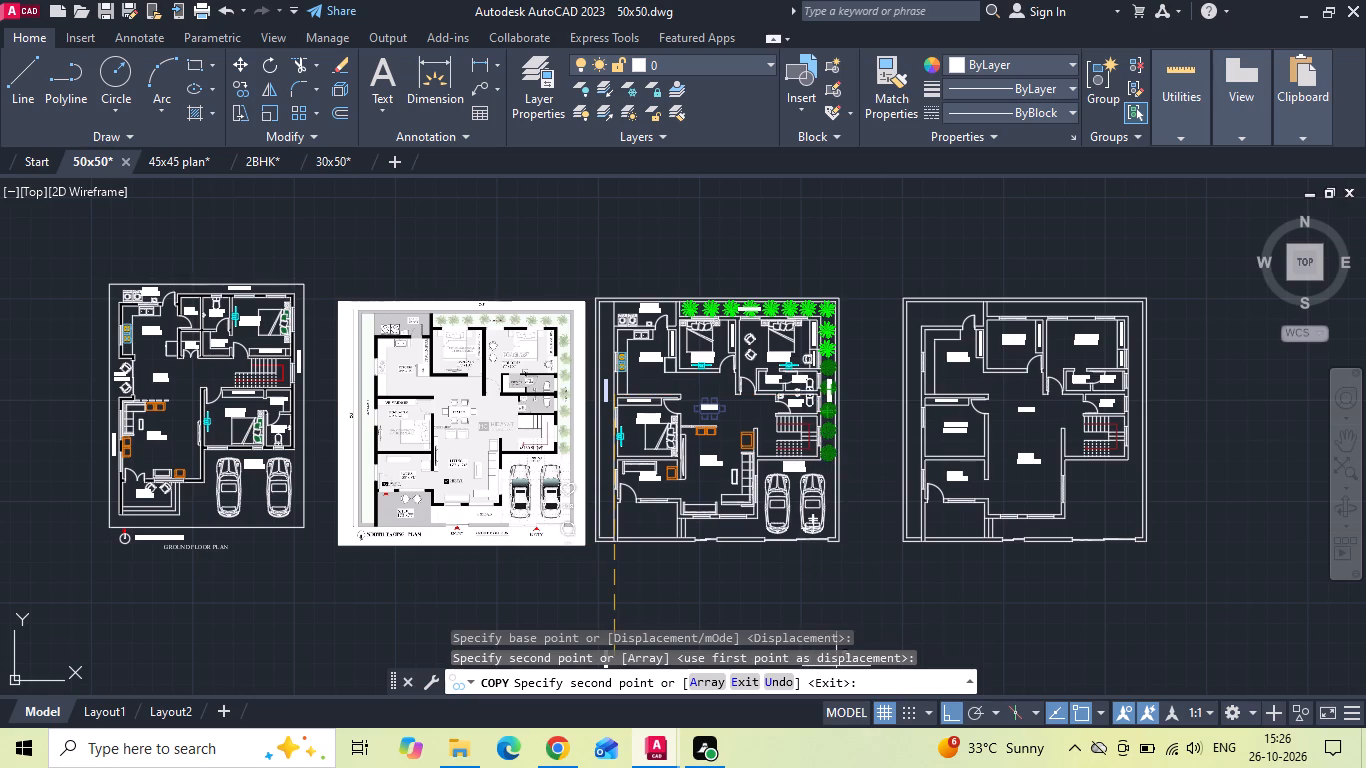
click(947, 710)
scroll(732, 544, up, 4)
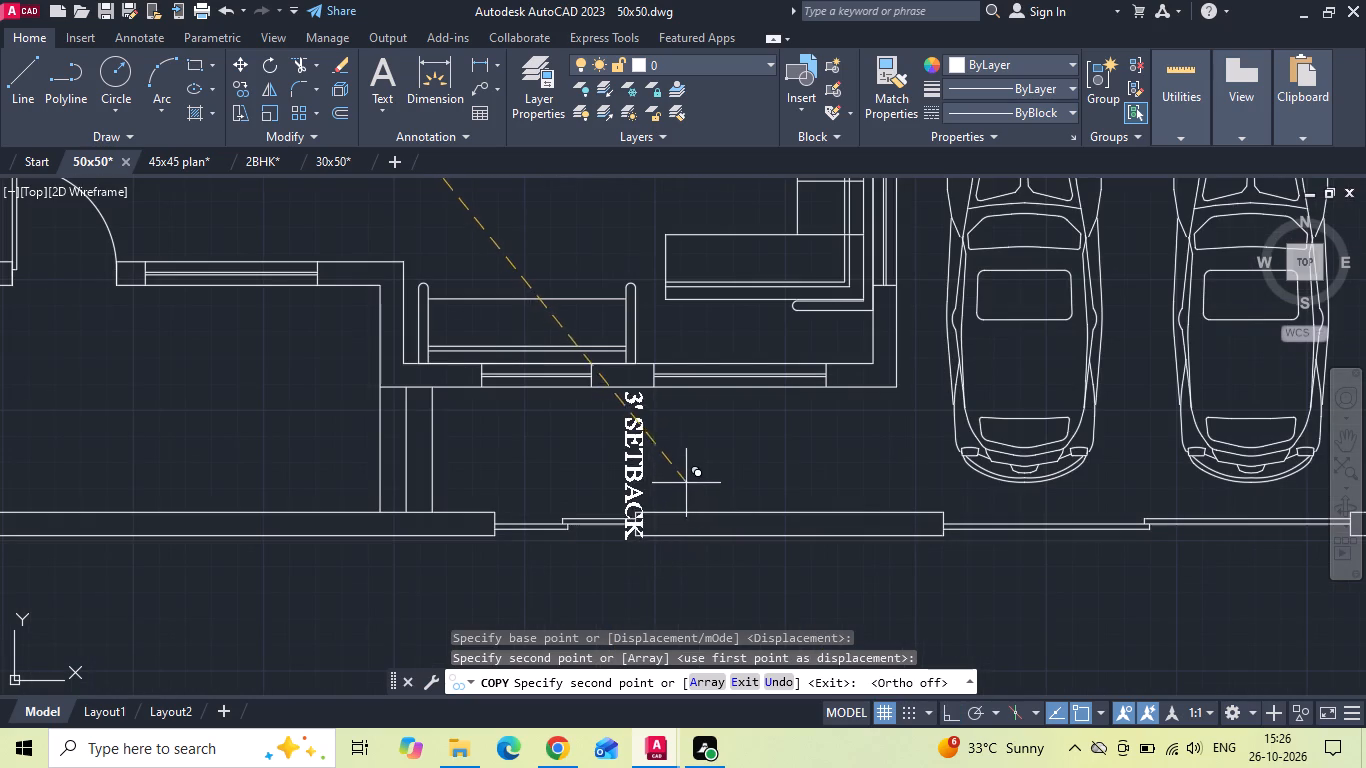
click(686, 483)
key(Escape)
Rotate the front setback label to horizontal with ortho on.
drag(694, 470, 671, 469)
click(627, 469)
right_click(622, 463)
click(692, 437)
drag(691, 434, 705, 442)
key(F8)
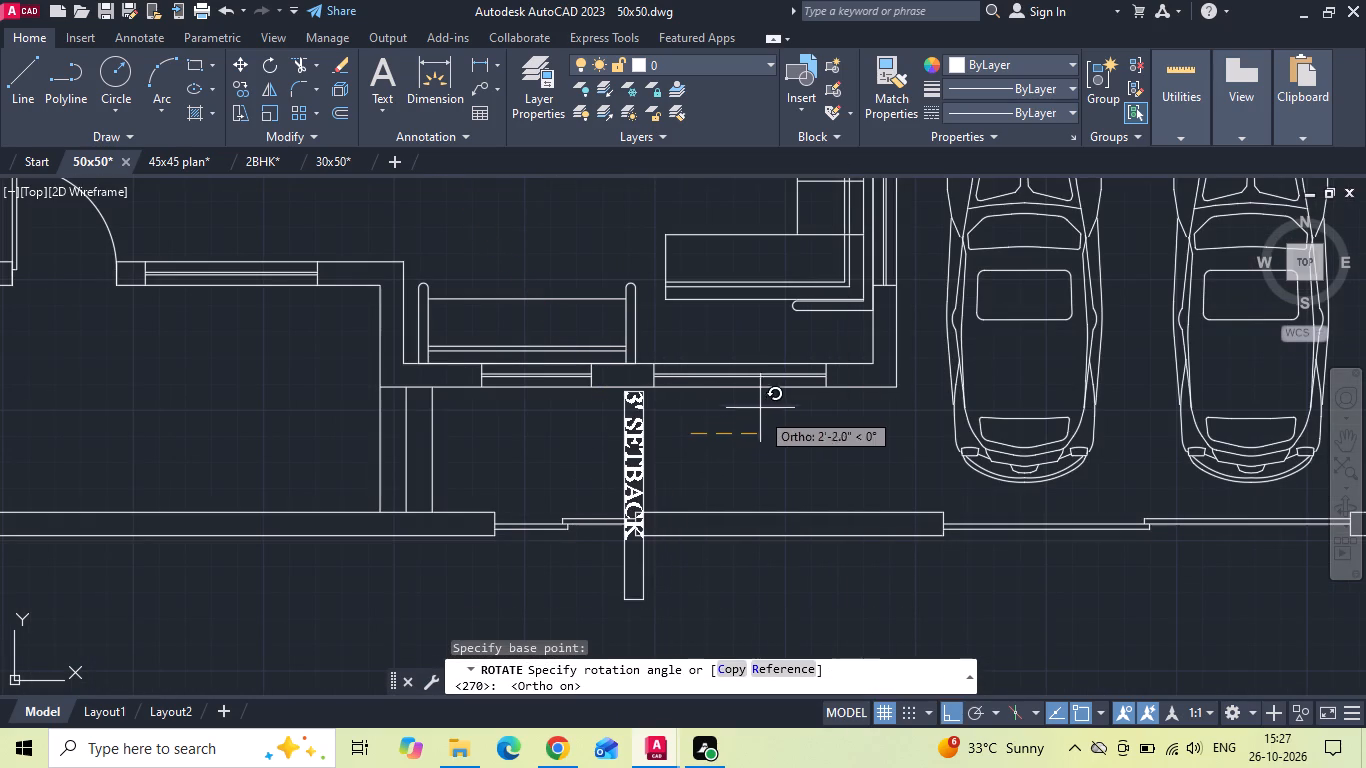
click(731, 198)
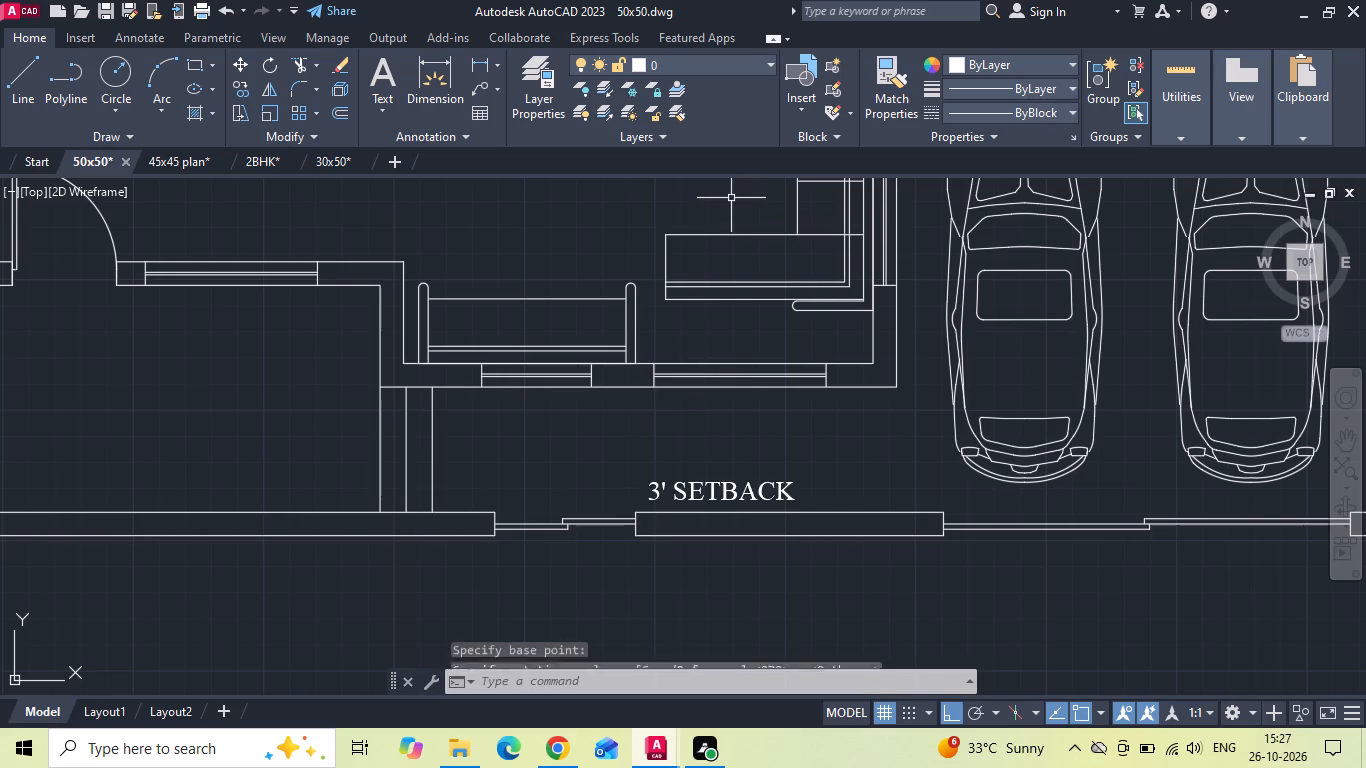
Change the front setback label to read 4' SETBACK.
double_click(657, 495)
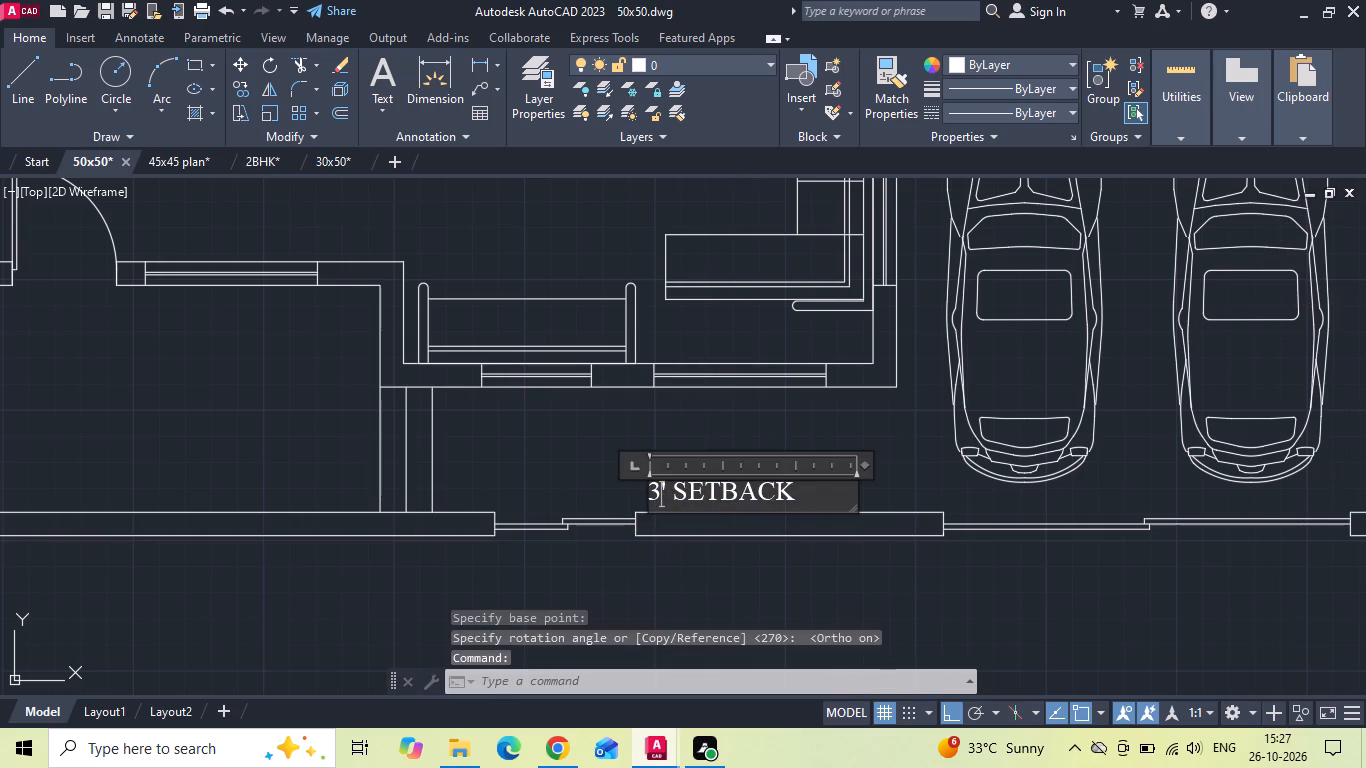
key(BackSpace)
key(4)
click(707, 448)
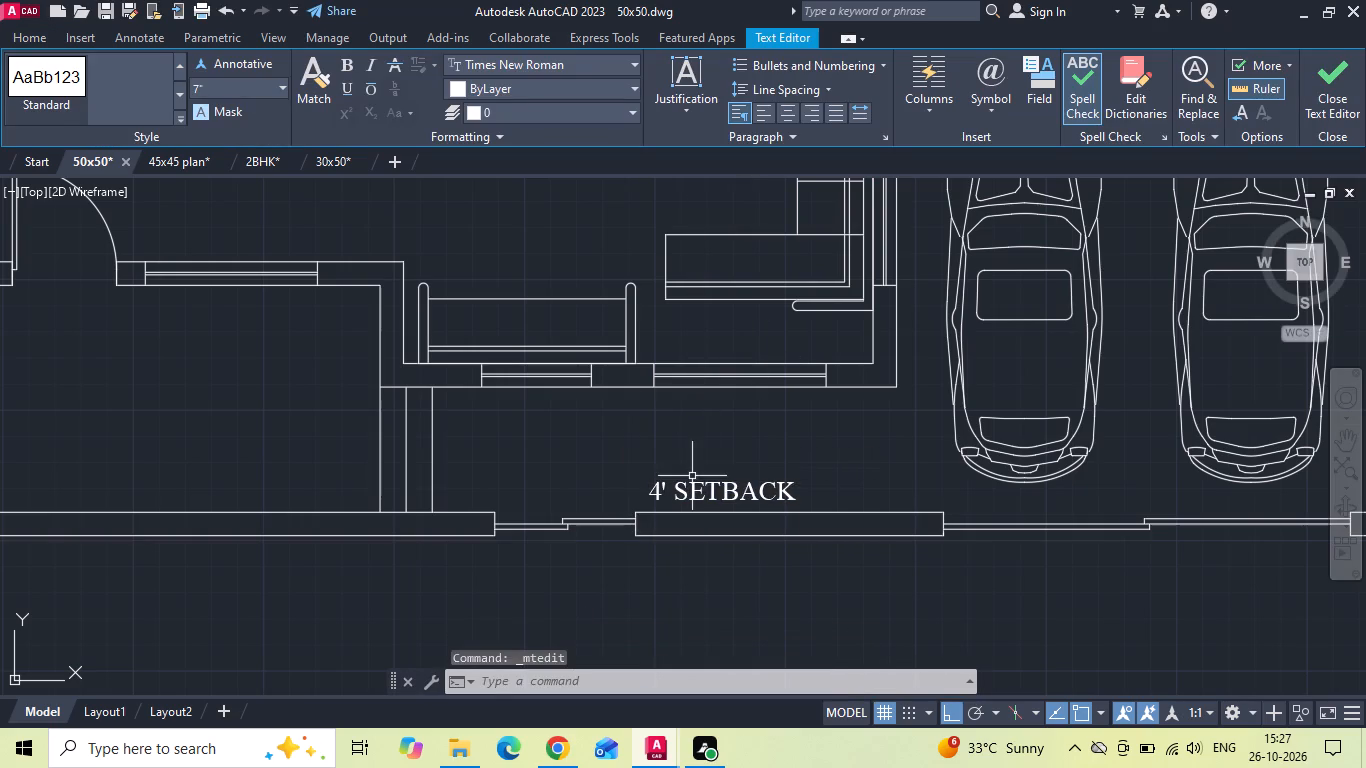
Move the 4' SETBACK label slightly up, clear of the front boundary wall.
click(693, 489)
right_click(693, 489)
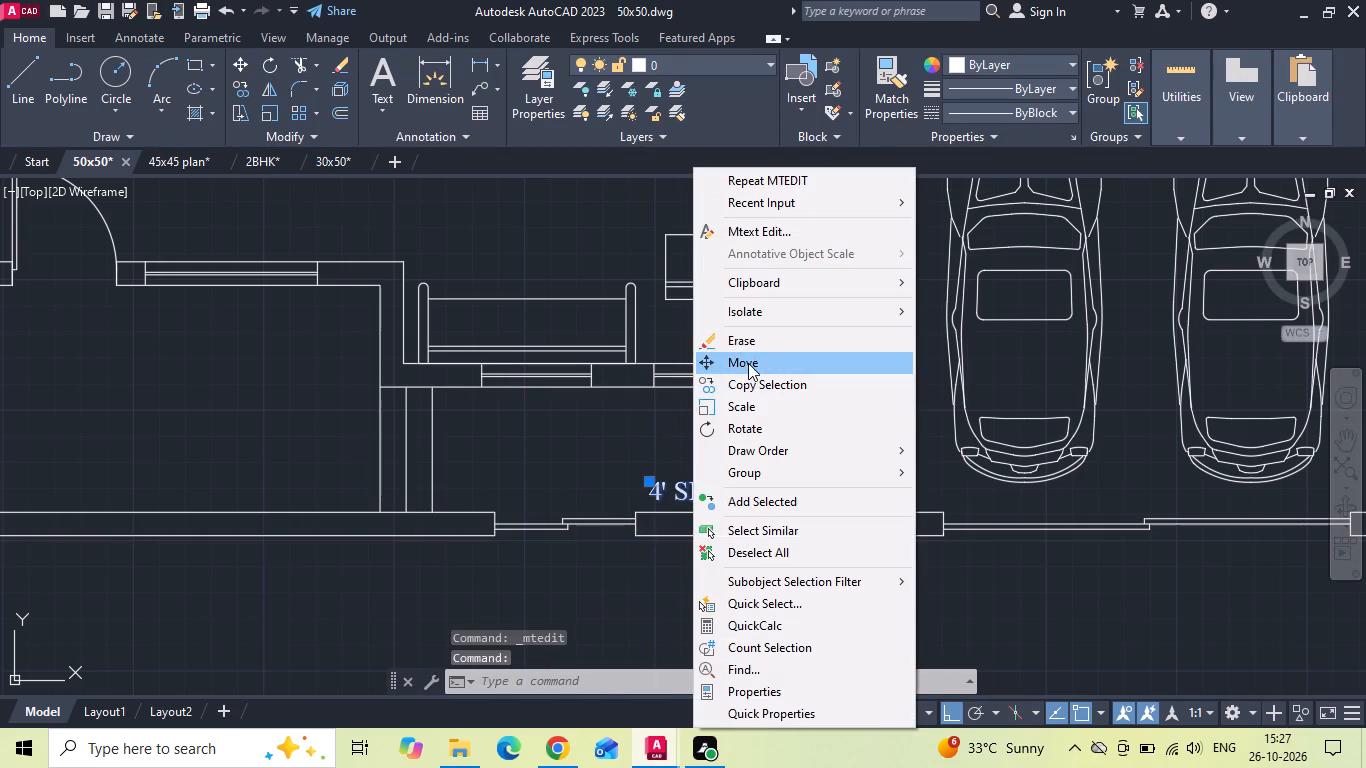
click(748, 363)
click(716, 621)
click(719, 584)
scroll(773, 521, down, 3)
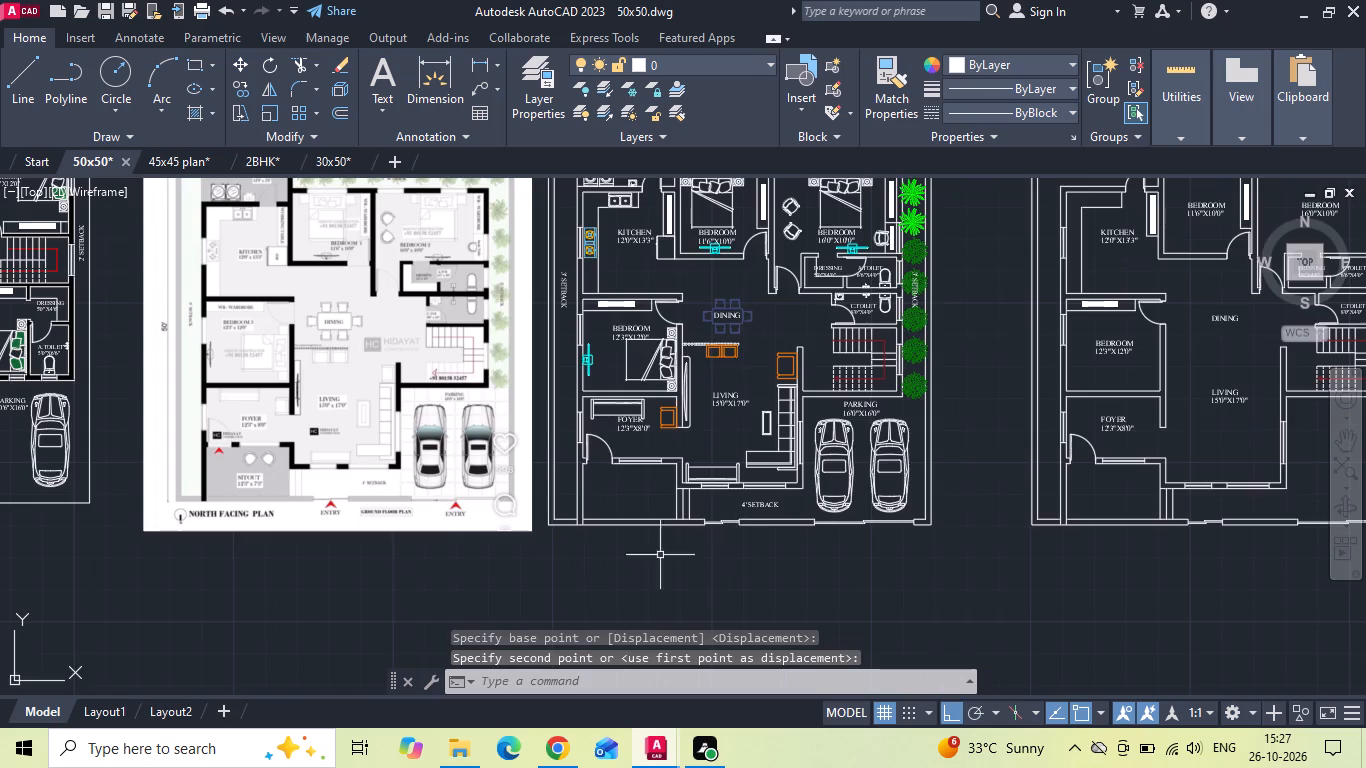
scroll(412, 530, up, 2)
scroll(409, 509, down, 1)
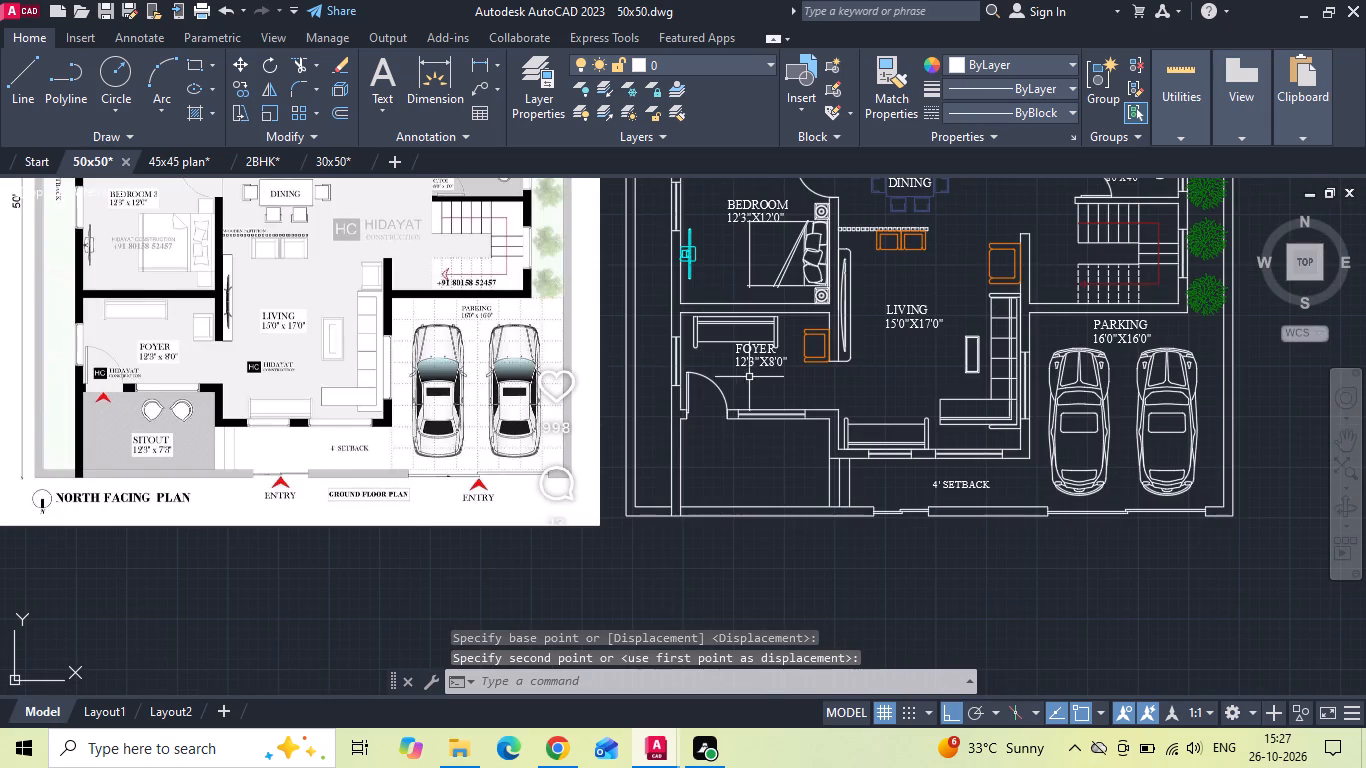
Copy the FOYER 12'3"X8'0" label straight down into the empty sitout area below the foyer.
click(757, 368)
right_click(757, 368)
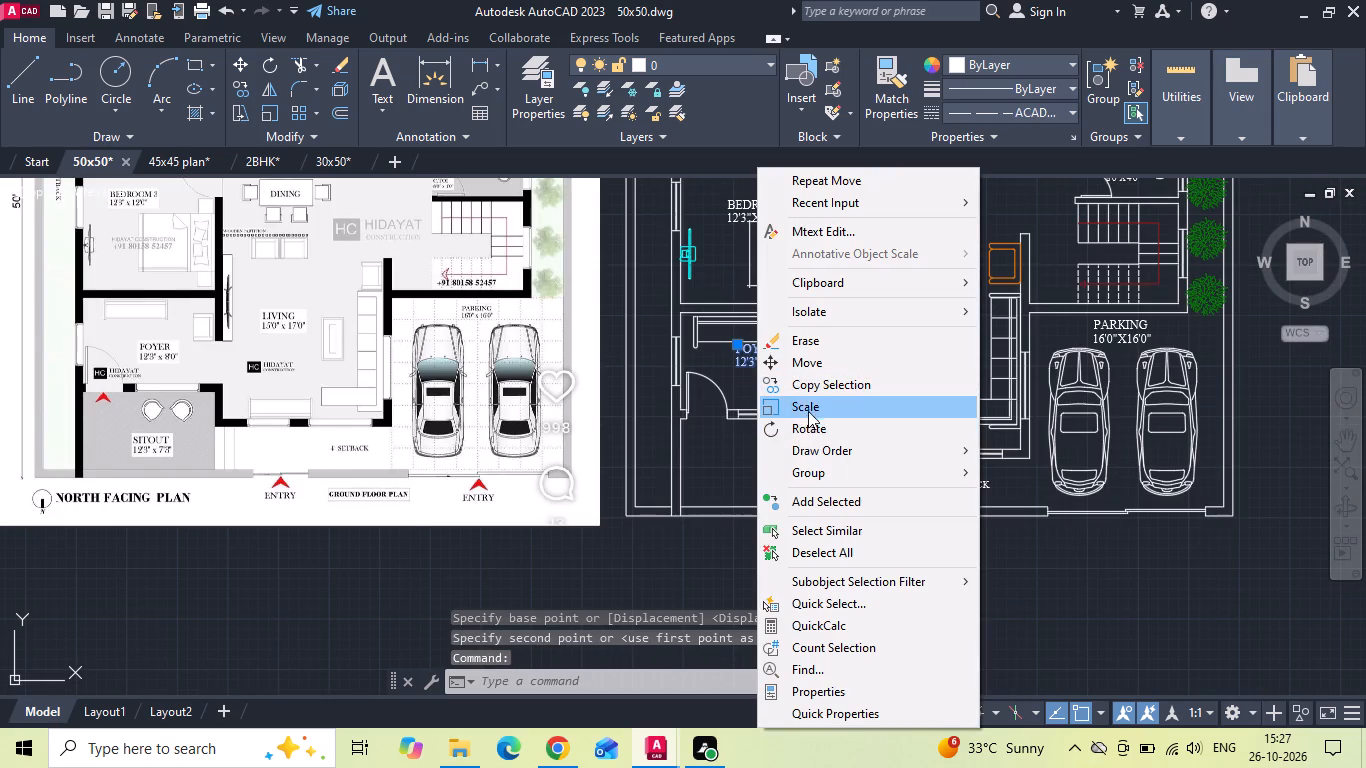
click(822, 389)
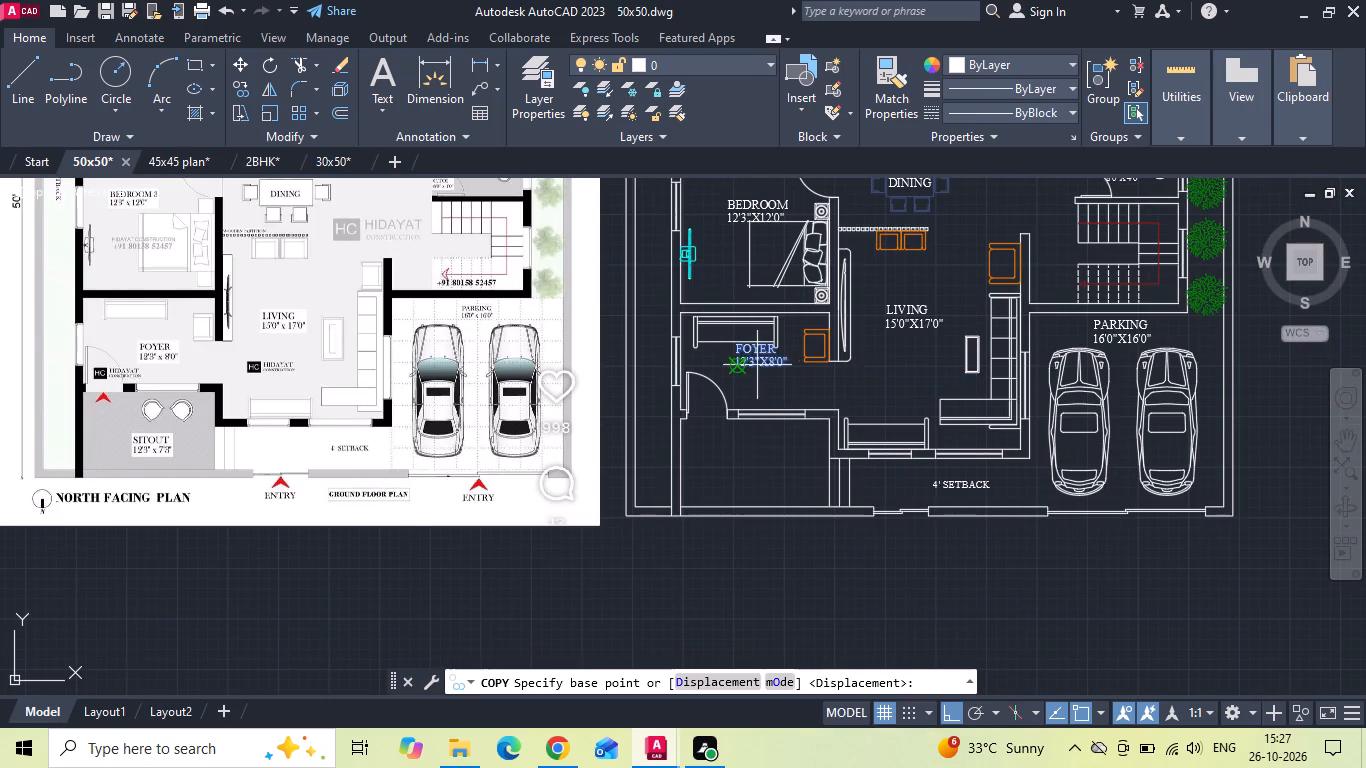
click(756, 365)
scroll(735, 451, up, 1)
click(723, 491)
key(Escape)
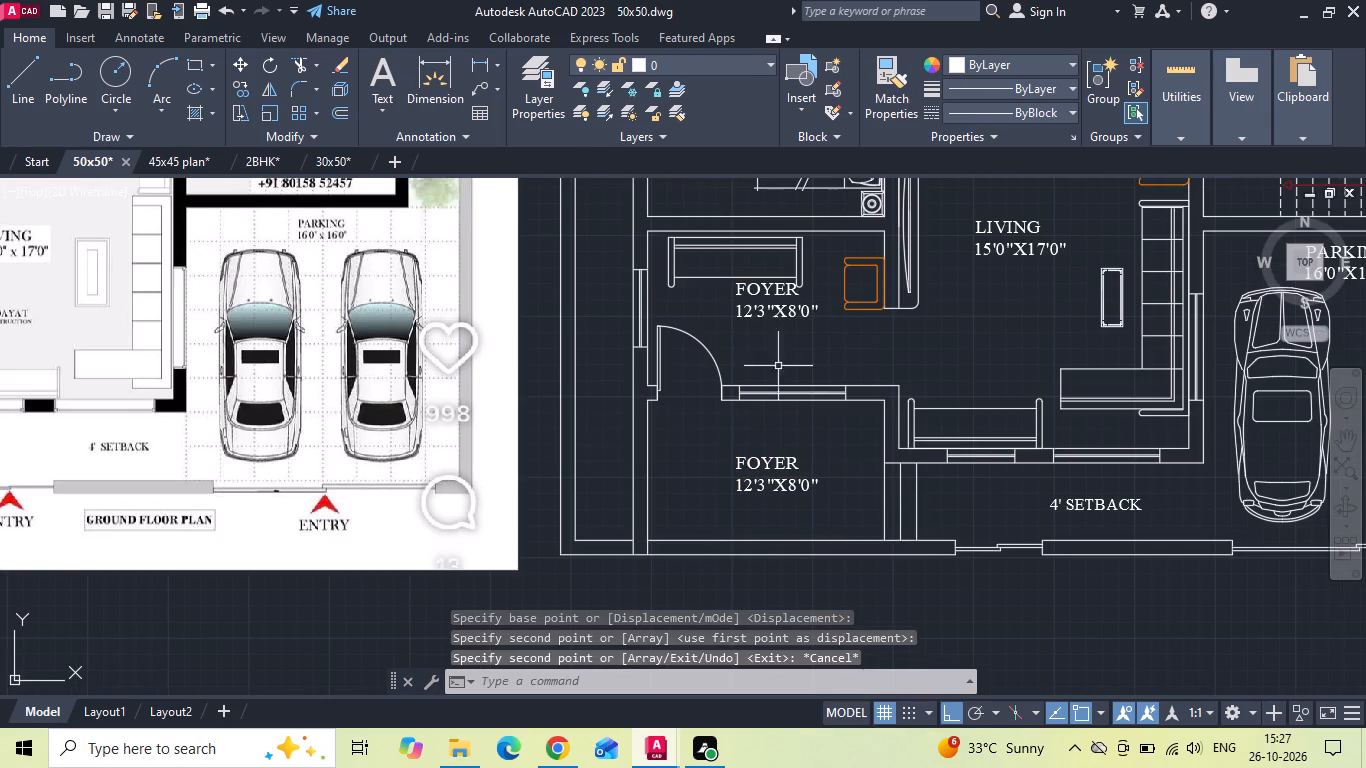
Move the original FOYER label slightly down, clear of the sofa.
click(780, 311)
right_click(772, 304)
click(805, 367)
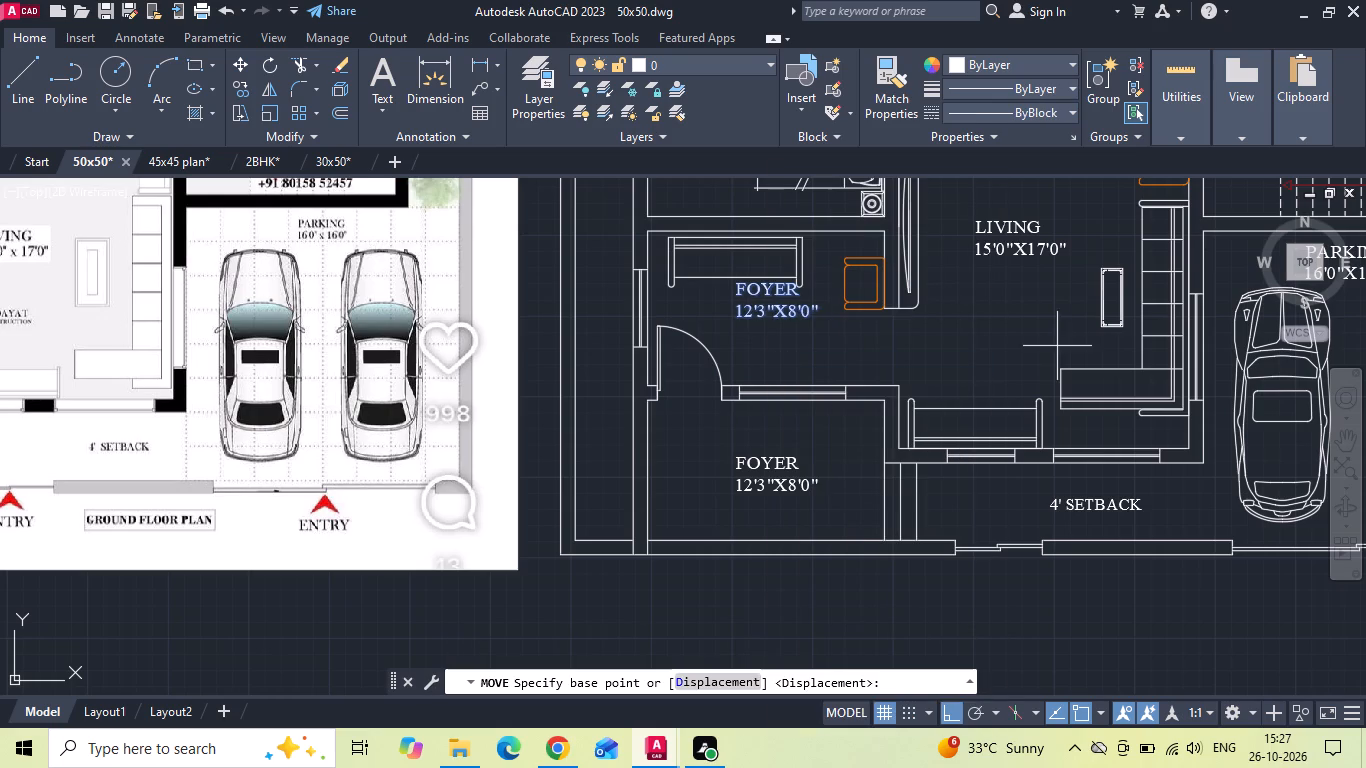
click(1057, 346)
click(1057, 363)
scroll(1052, 368, down, 1)
scroll(916, 385, up, 1)
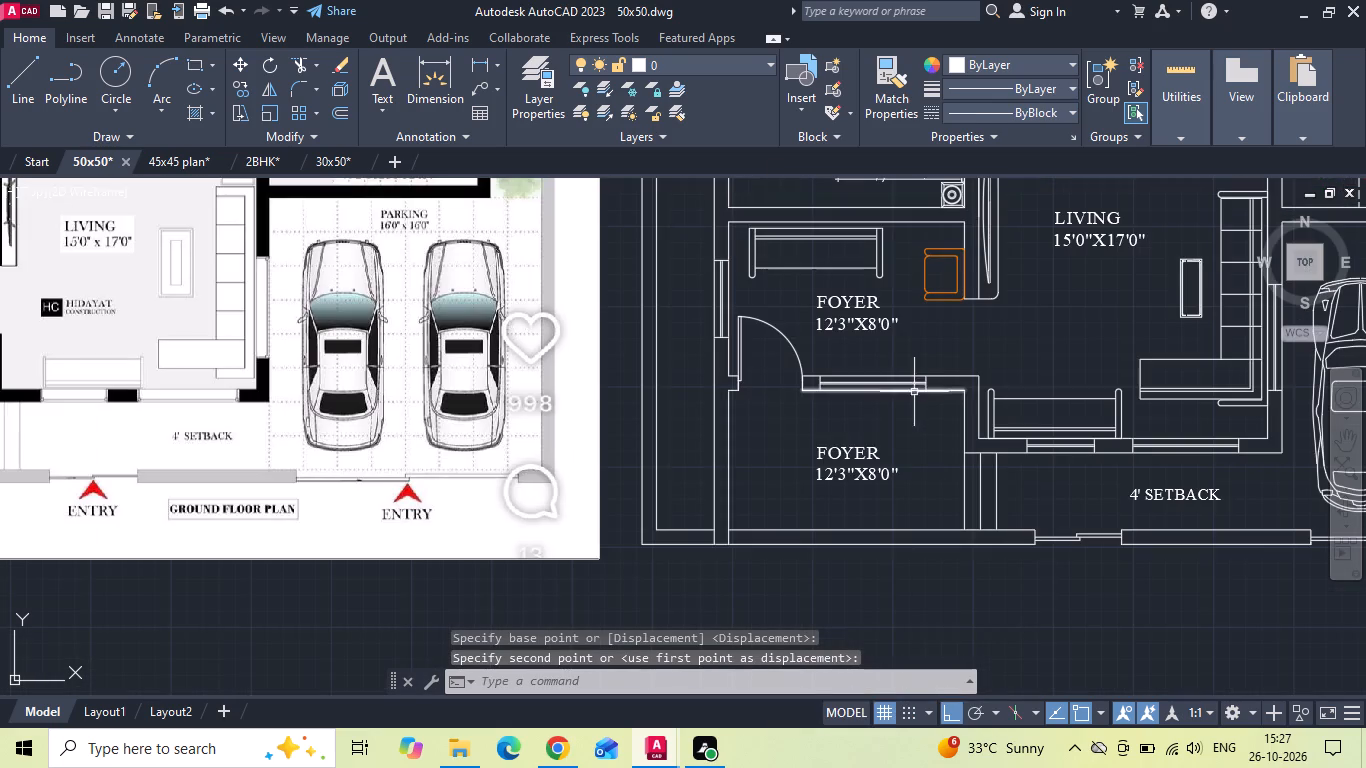
Replace the name in the copied FOYER label with SITOUT, keeping the size on its own line.
double_click(863, 457)
middle_drag(862, 457, 991, 457)
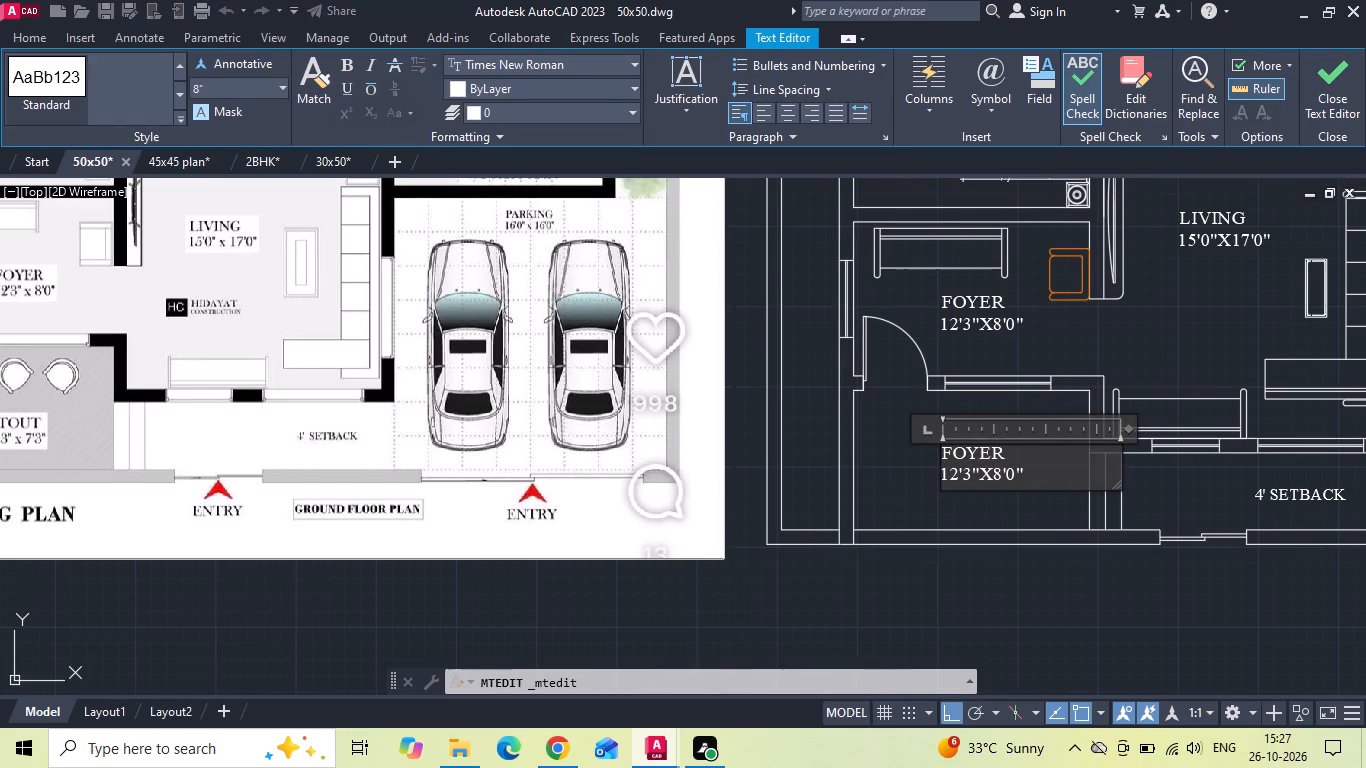
drag(1010, 457, 788, 457)
key(BackSpace)
text(SITOU)
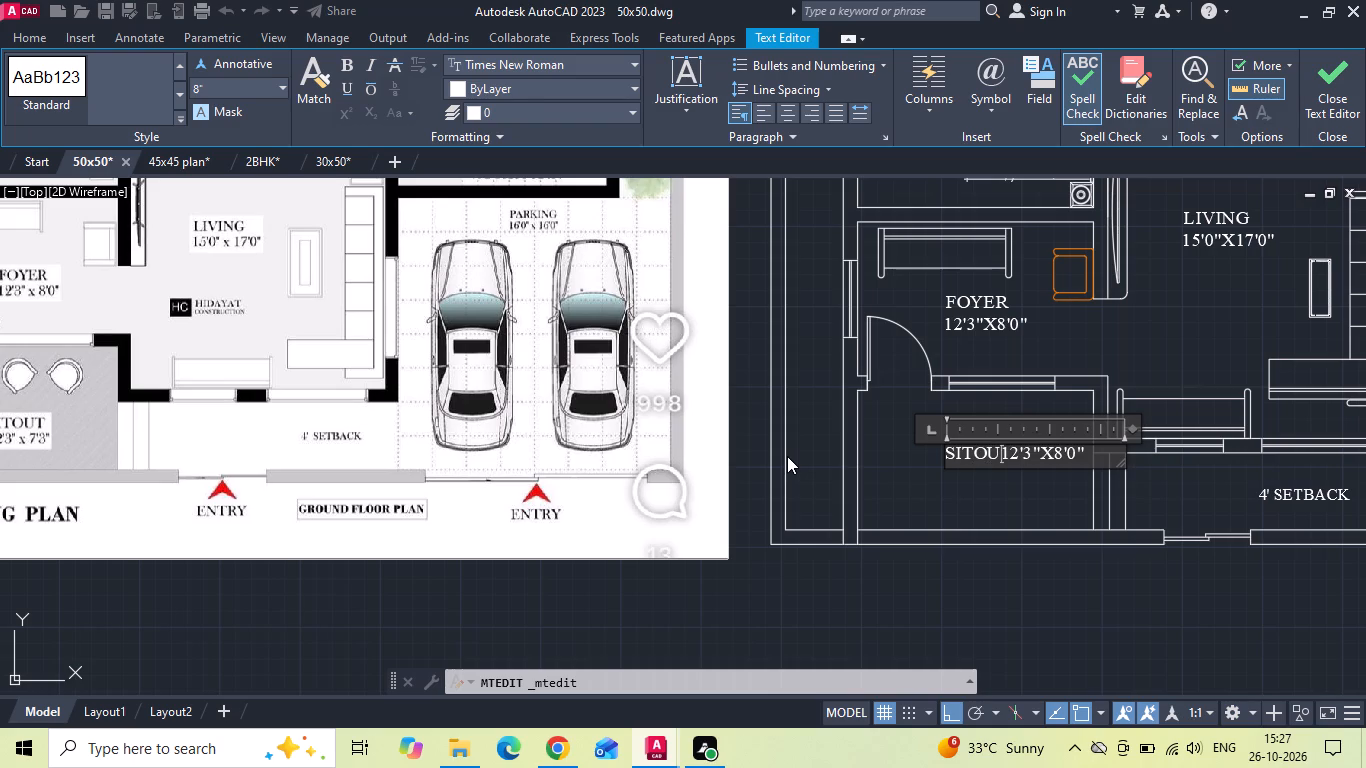
key(t)
key(Return)
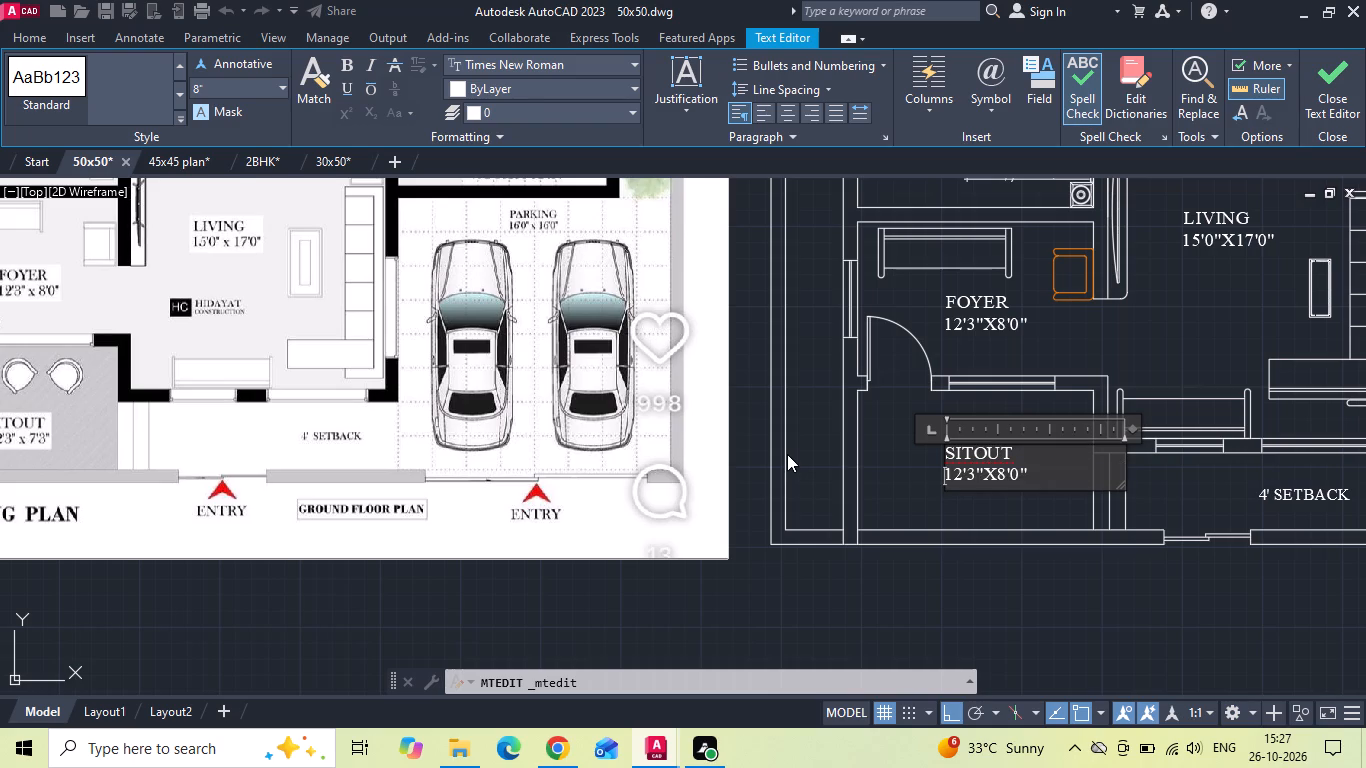
Change the size in the SITOUT label to 12'3"X7'3", following the reference image.
middle_drag(789, 457, 967, 504)
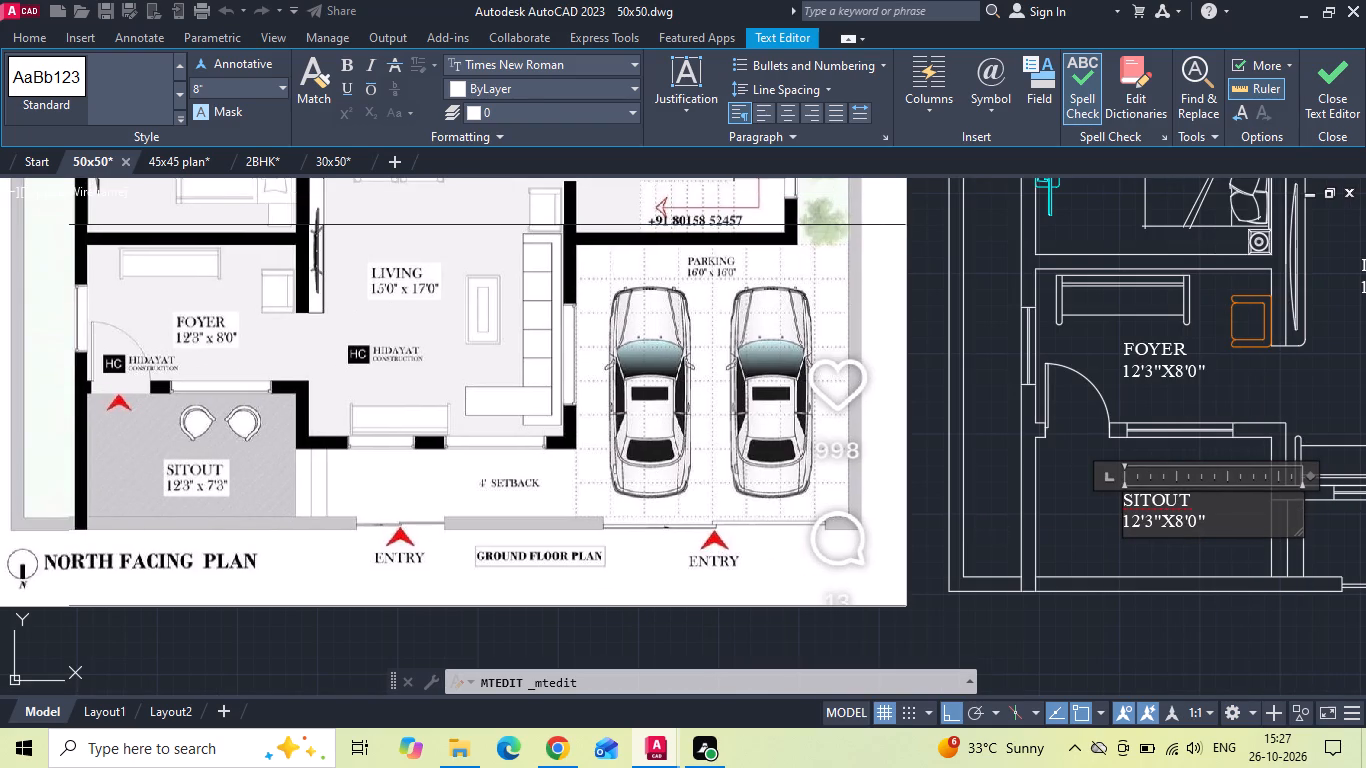
scroll(1193, 531, up, 2)
click(1152, 525)
click(1158, 516)
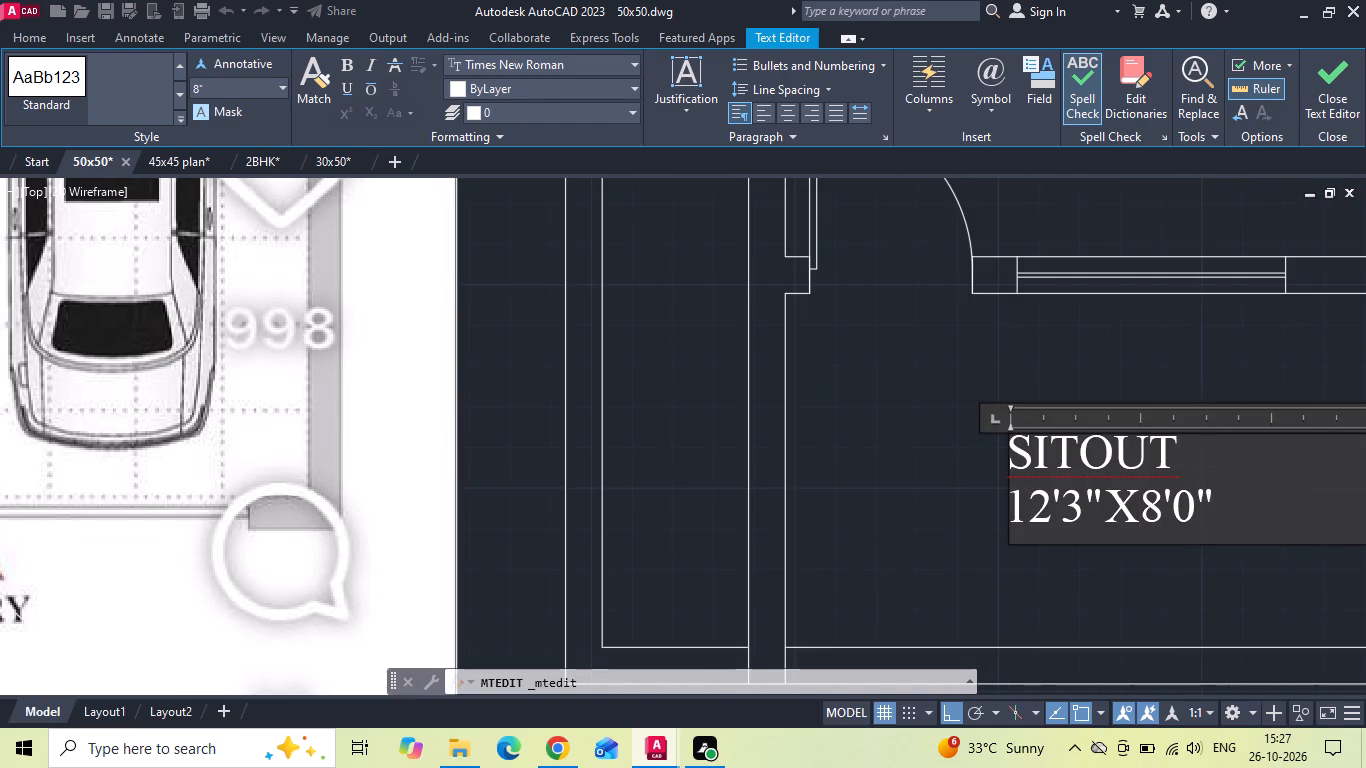
key(BackSpace)
key(7)
click(1192, 509)
key(BackSpace)
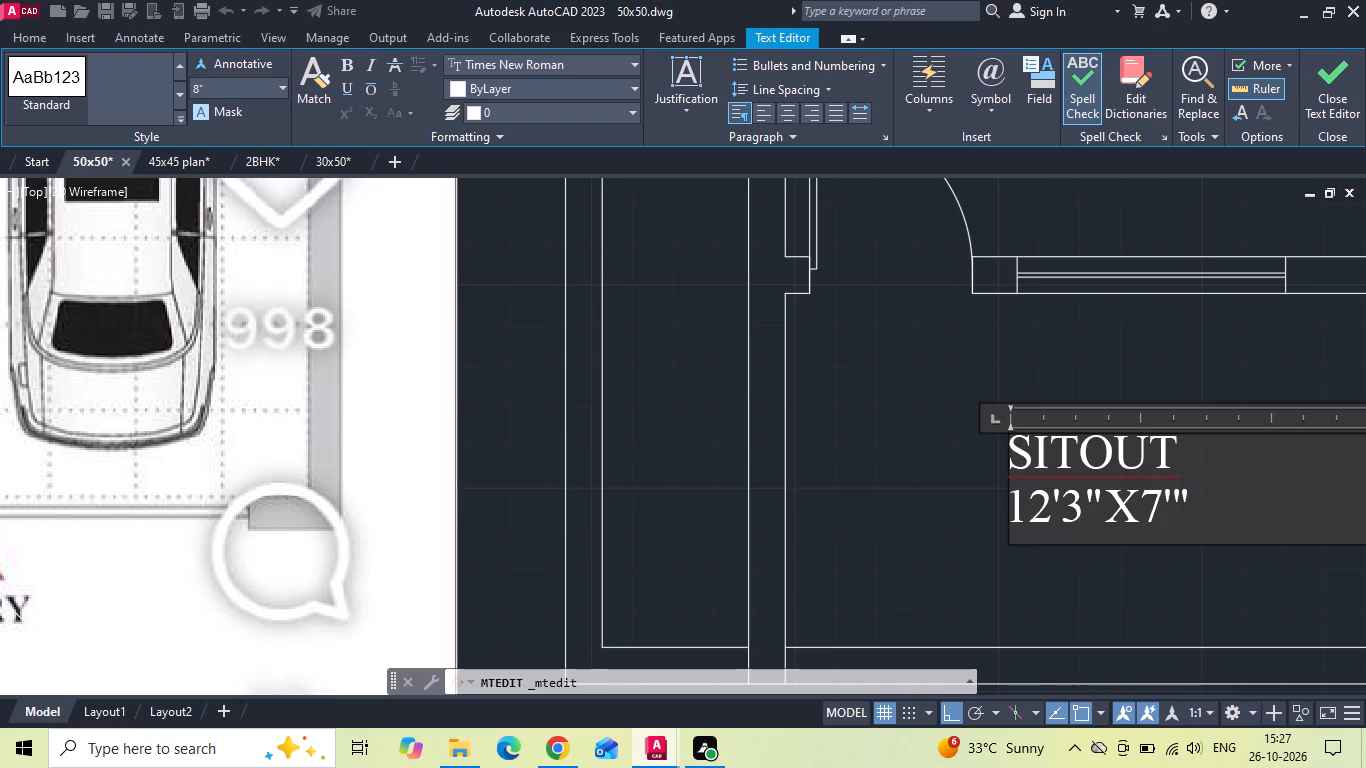
key(3)
click(930, 551)
Copy the two sitout chairs from the older furnished reference plan into the new plan's sitout, using the wall corner beside the window as reference.
scroll(862, 474, down, 4)
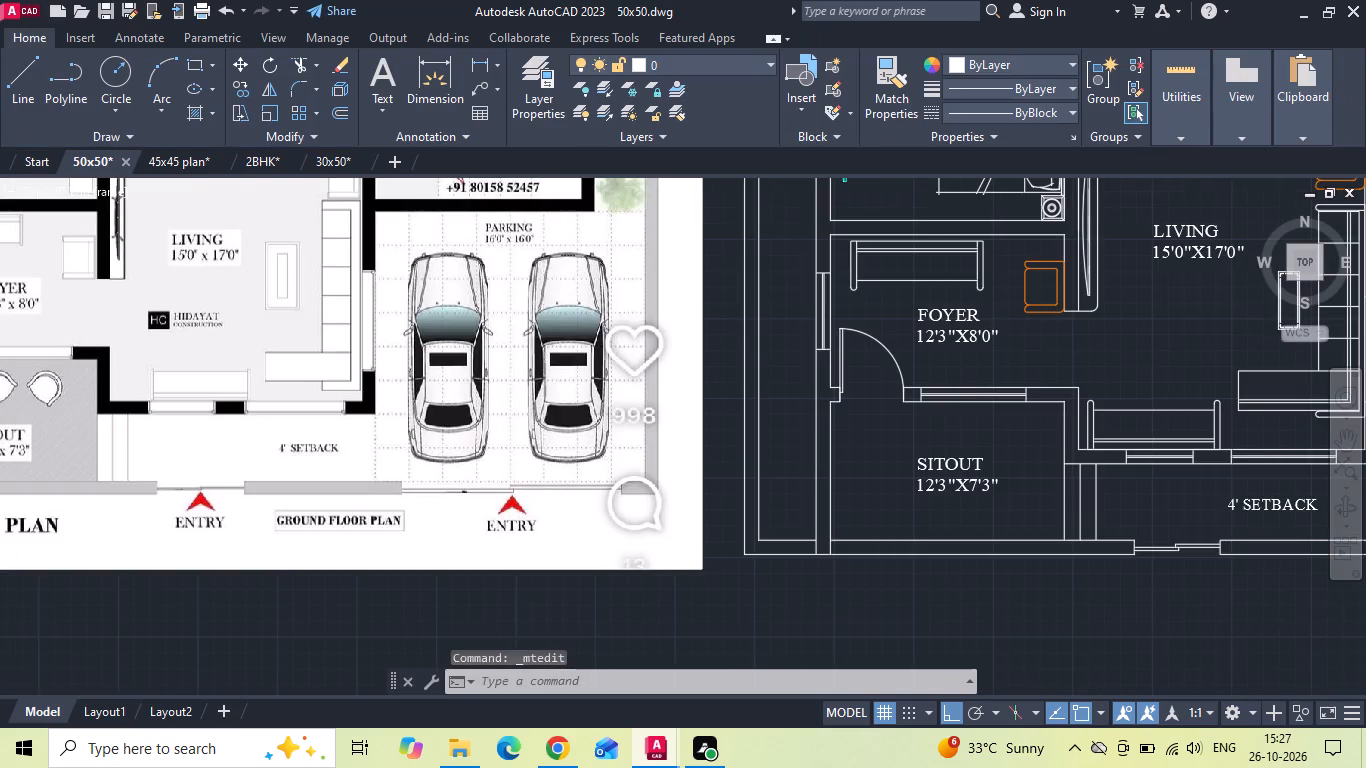
scroll(851, 475, down, 2)
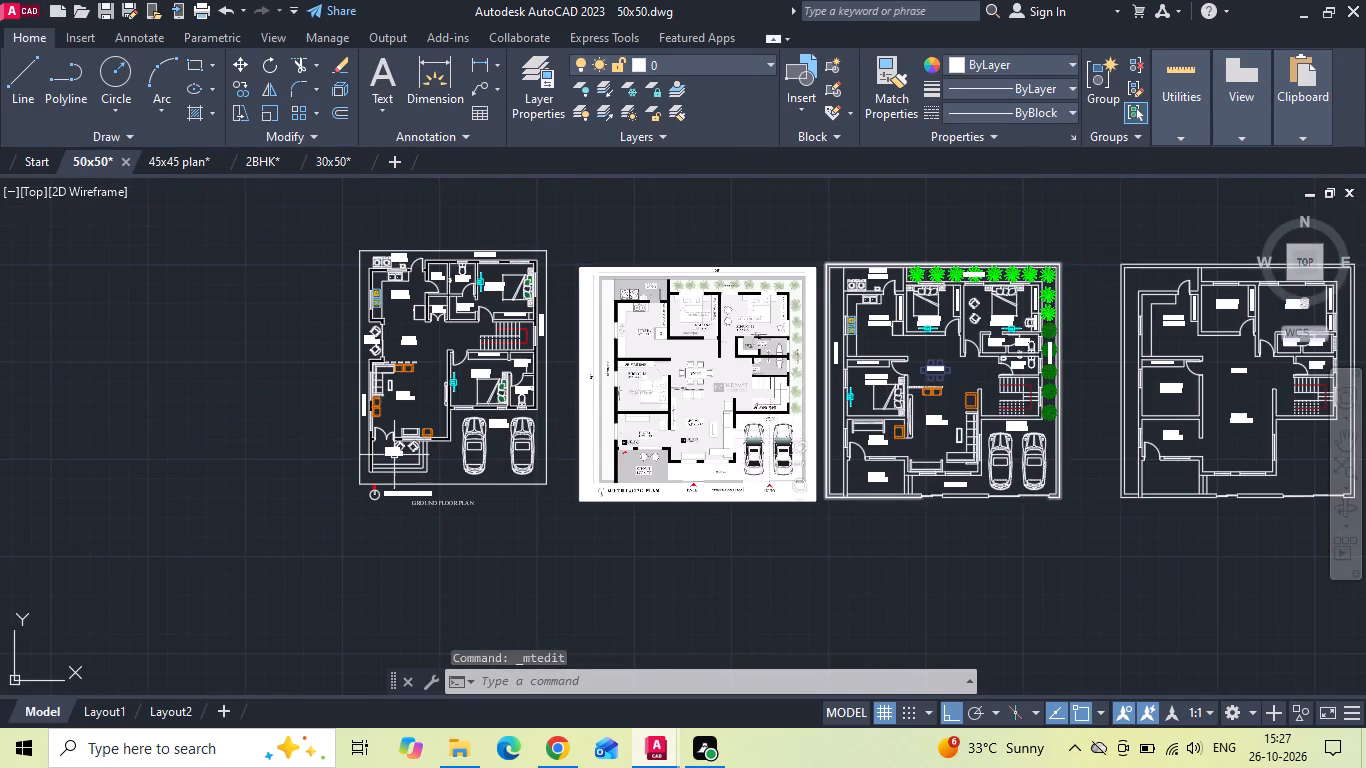
scroll(384, 449, up, 6)
drag(584, 537, 533, 527)
click(378, 495)
right_click(370, 490)
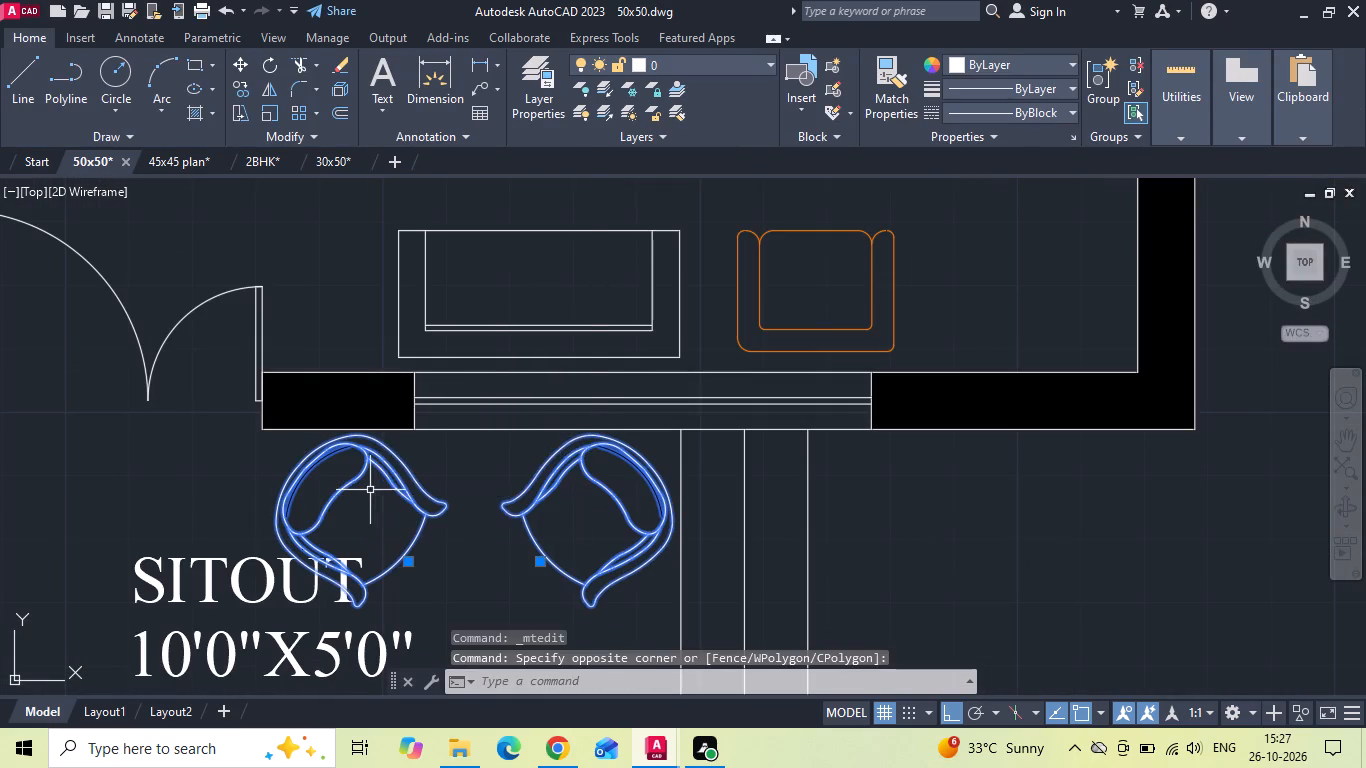
click(446, 177)
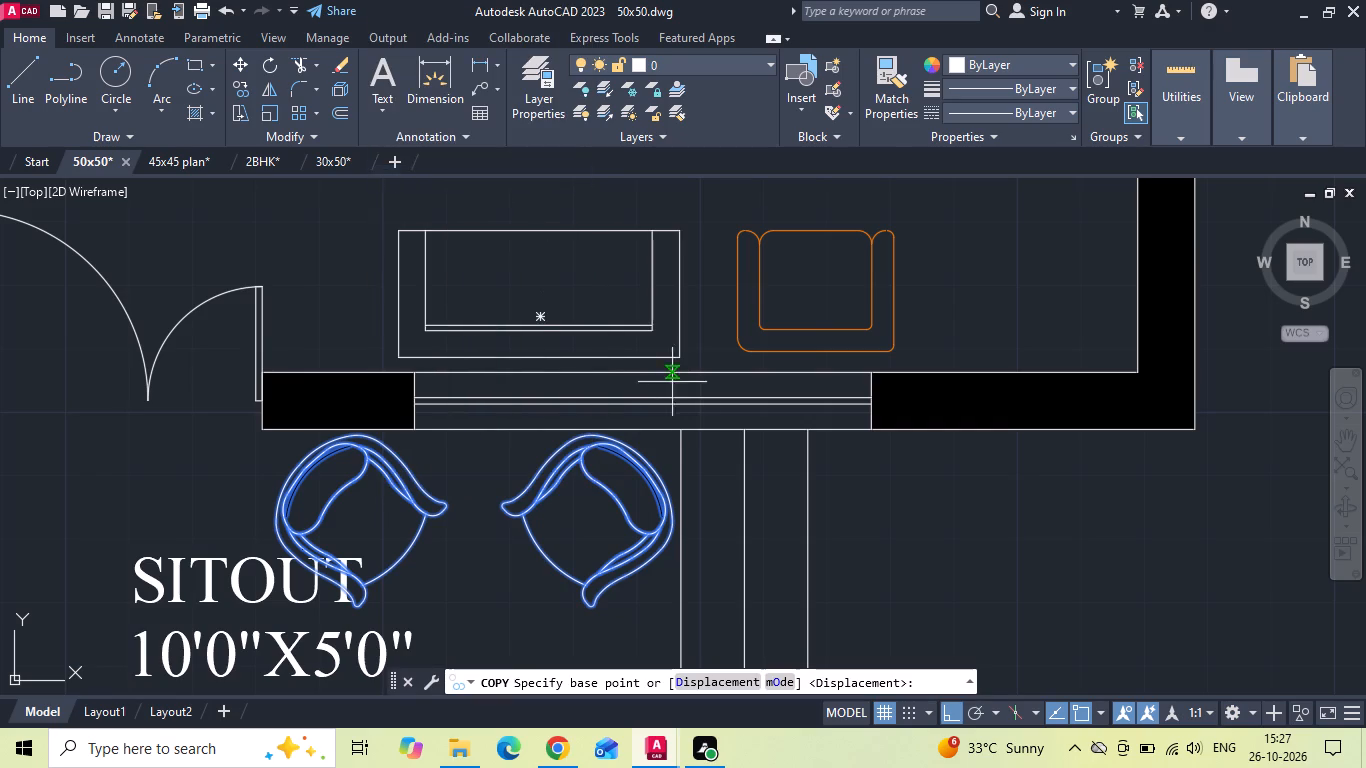
click(679, 423)
scroll(512, 410, down, 5)
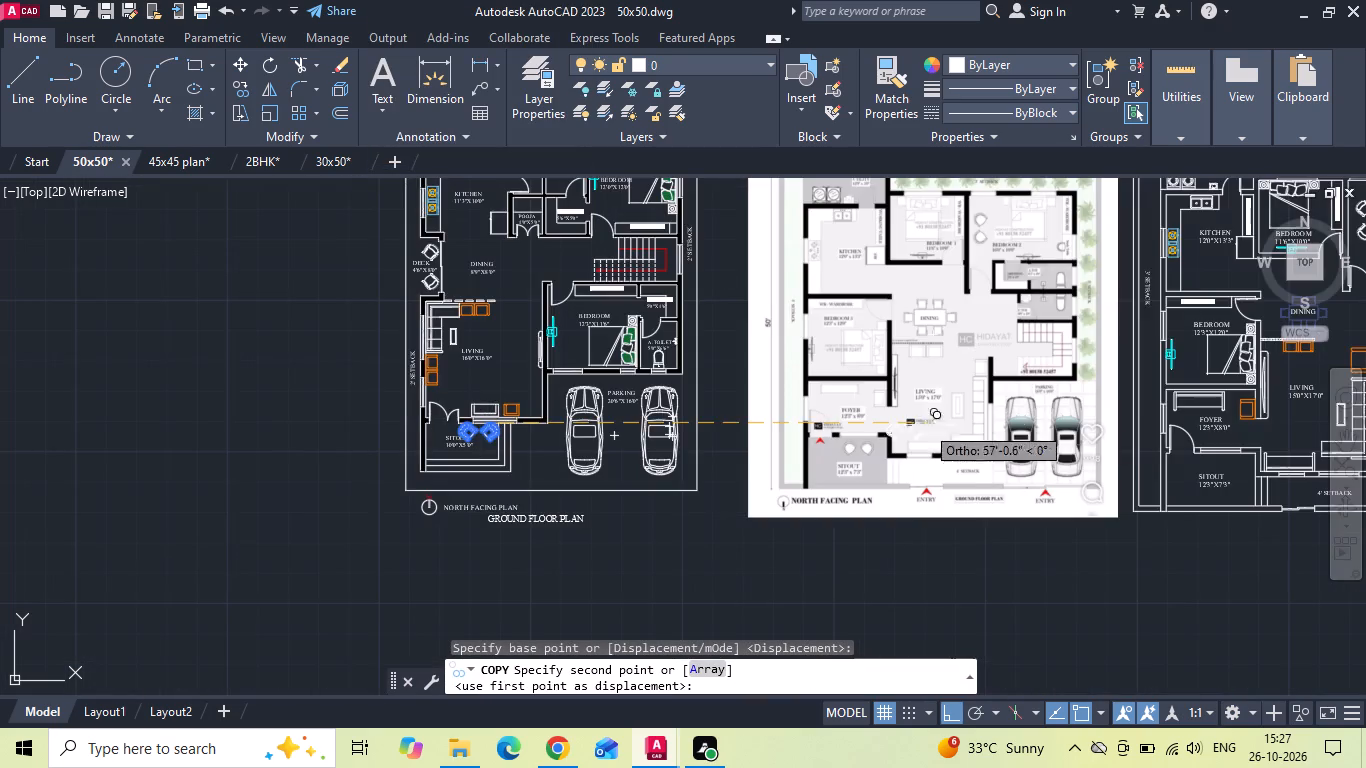
scroll(1063, 428, up, 1)
middle_drag(1166, 456, 442, 397)
scroll(695, 474, up, 2)
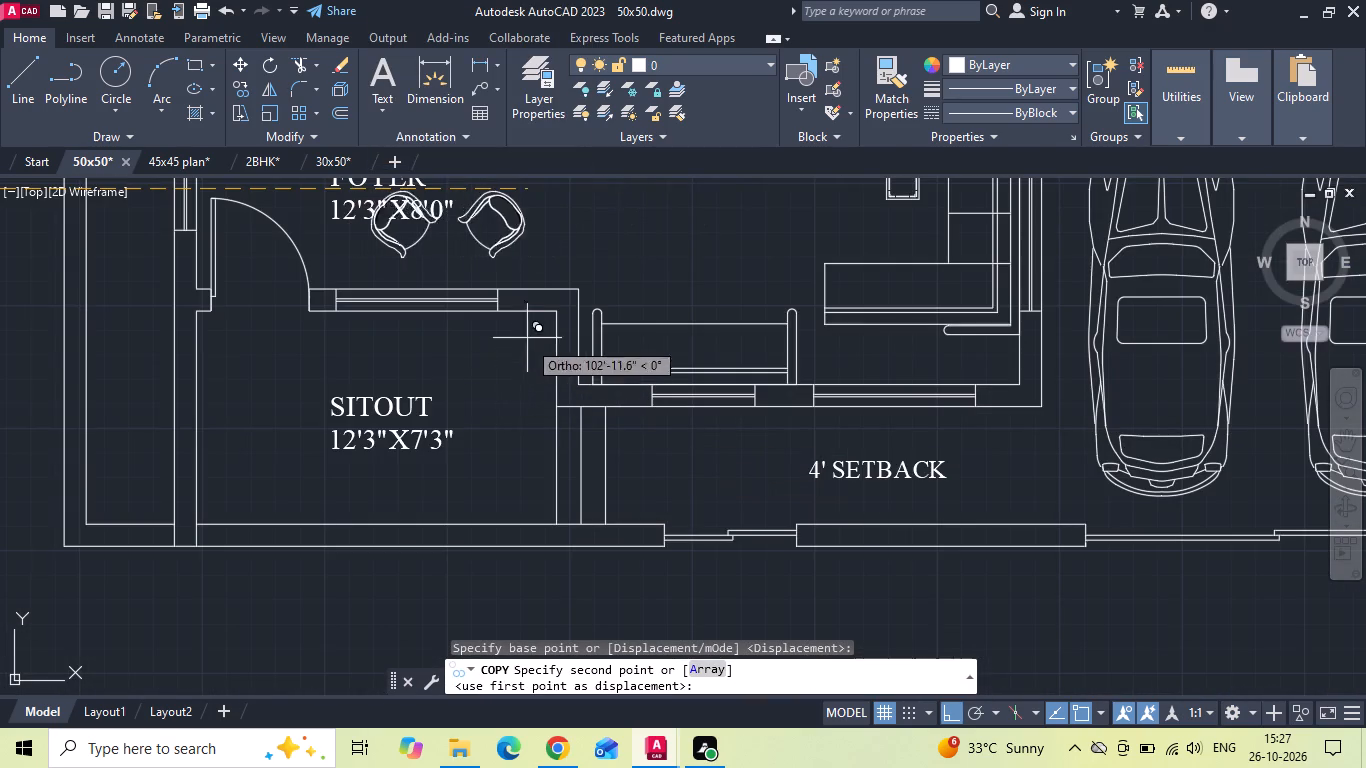
click(553, 313)
scroll(463, 377, up, 1)
key(Escape)
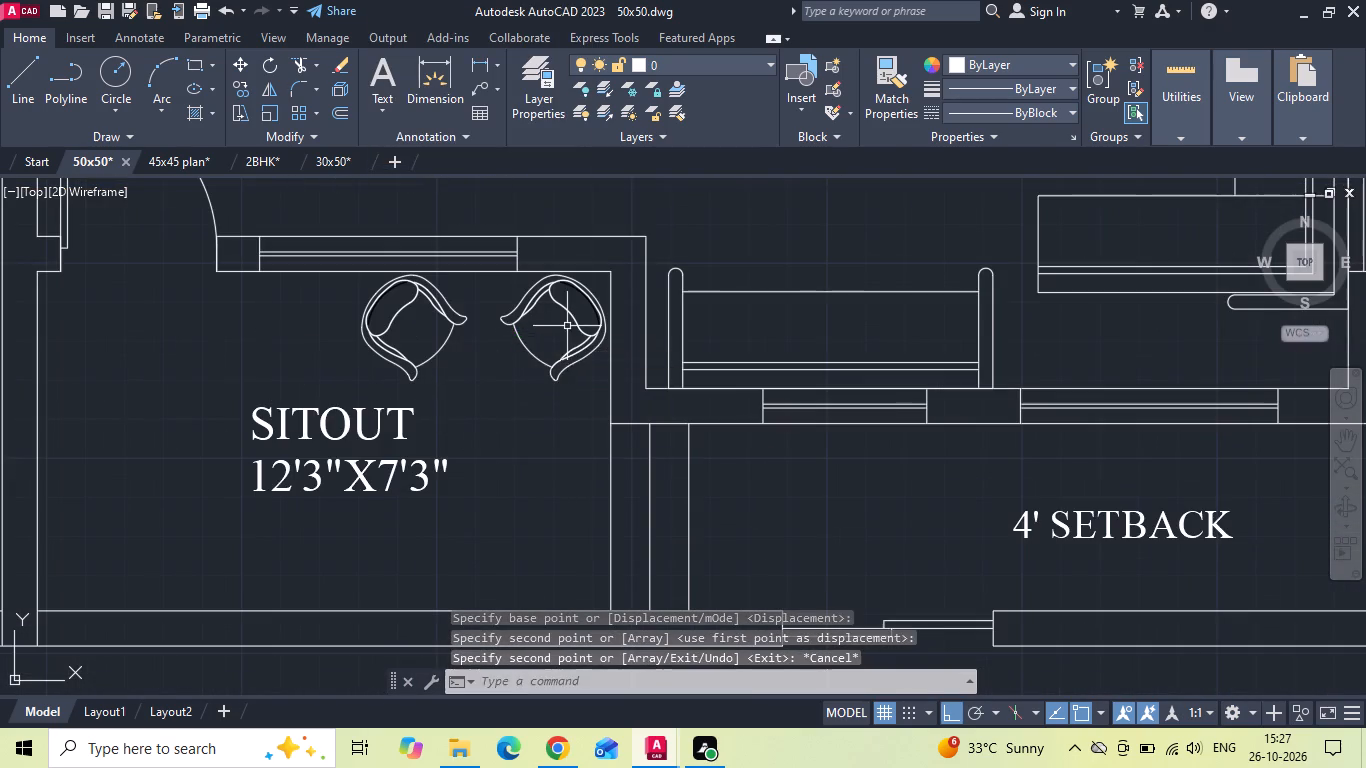
Move the two copied chairs left and slightly down so they sit below the sitout window, above the SITOUT label.
drag(567, 326, 513, 331)
click(420, 334)
right_click(408, 326)
click(453, 391)
click(532, 373)
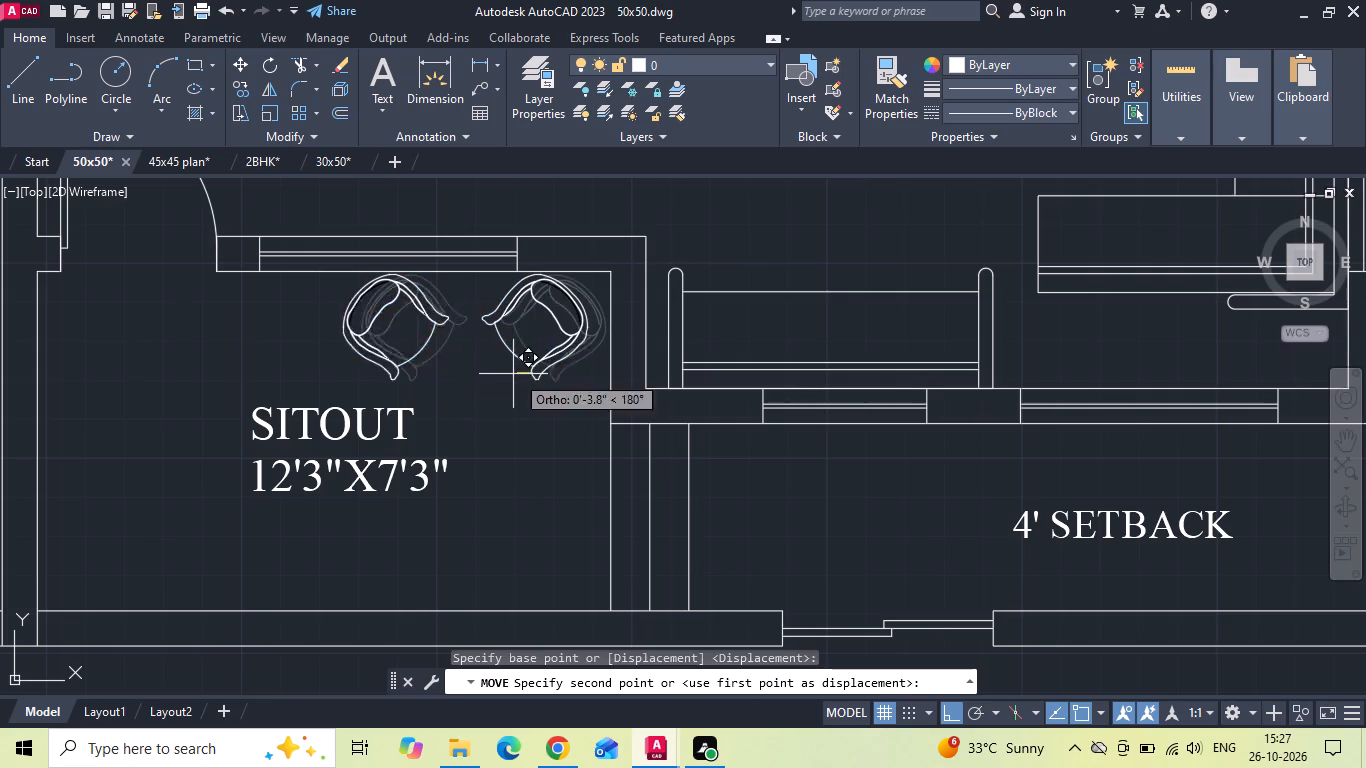
click(455, 376)
drag(481, 330, 458, 328)
click(351, 326)
right_click(349, 326)
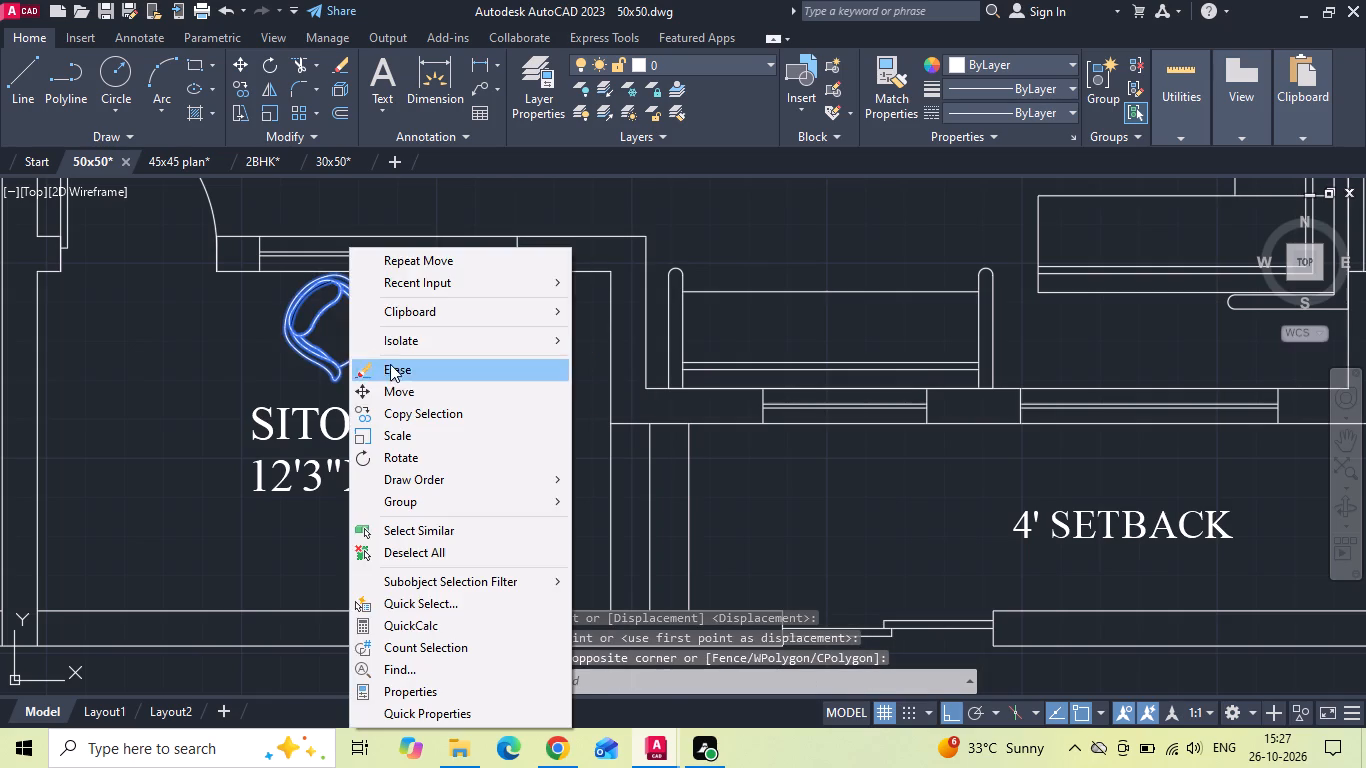
click(392, 389)
click(531, 436)
click(534, 442)
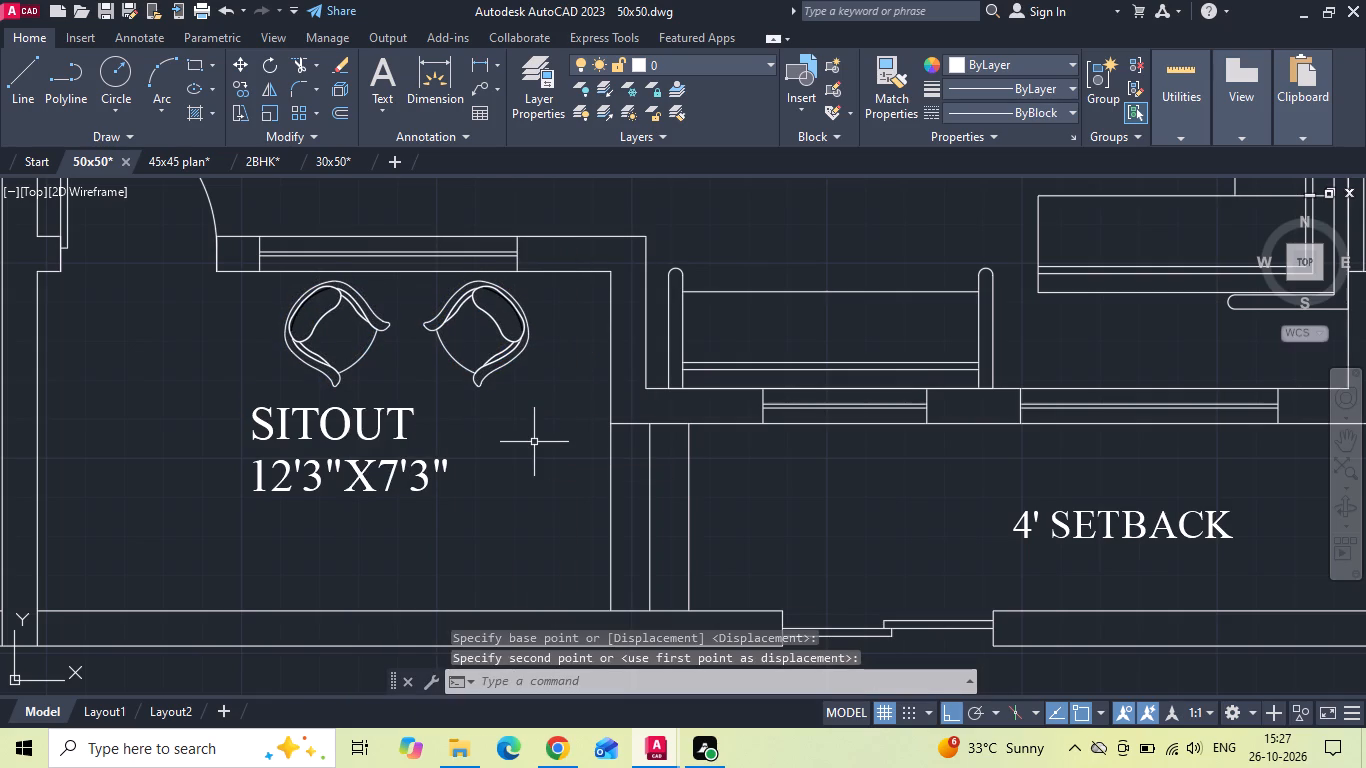
Save the drawing.
key(ctrl+s)
Erase the entire older furnished house plan, with its title and north symbol, beside the reference image.
scroll(534, 442, down, 4)
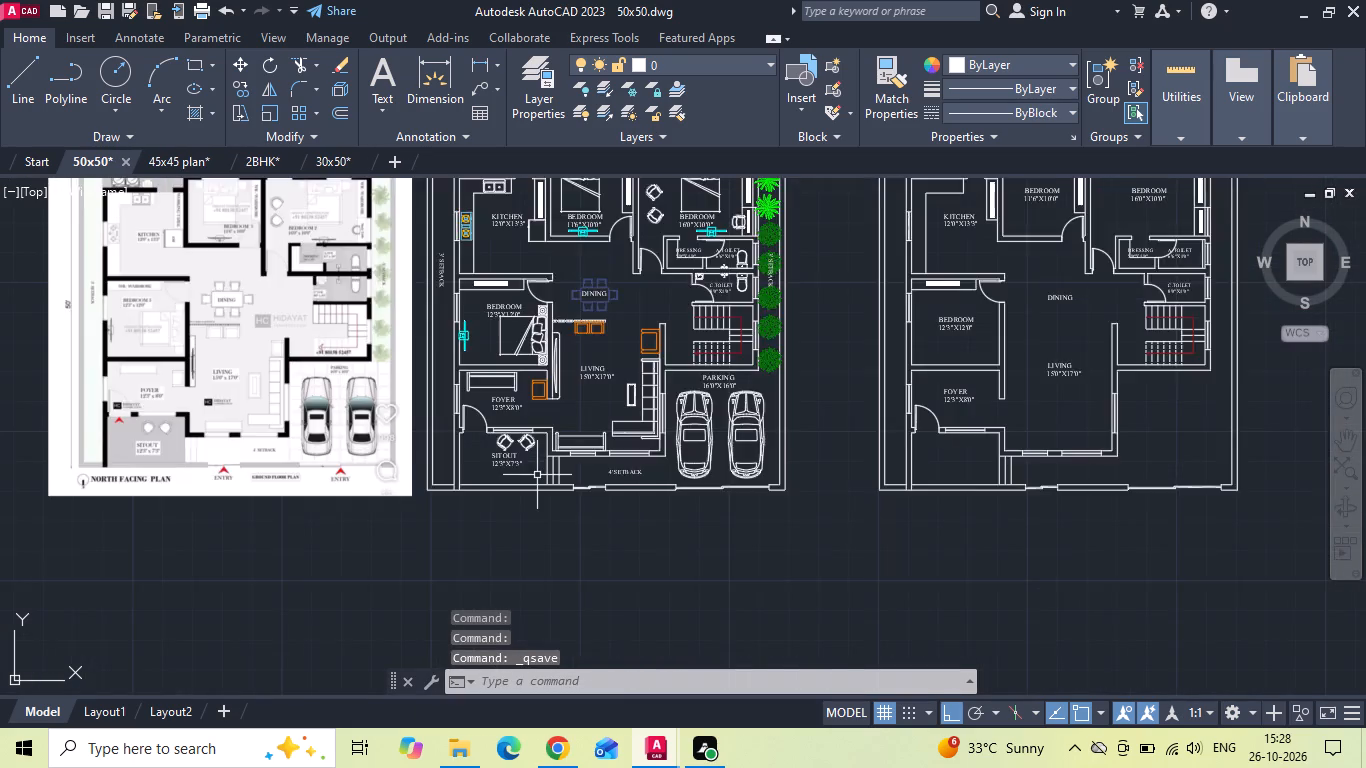
scroll(537, 480, down, 1)
middle_drag(383, 519, 413, 521)
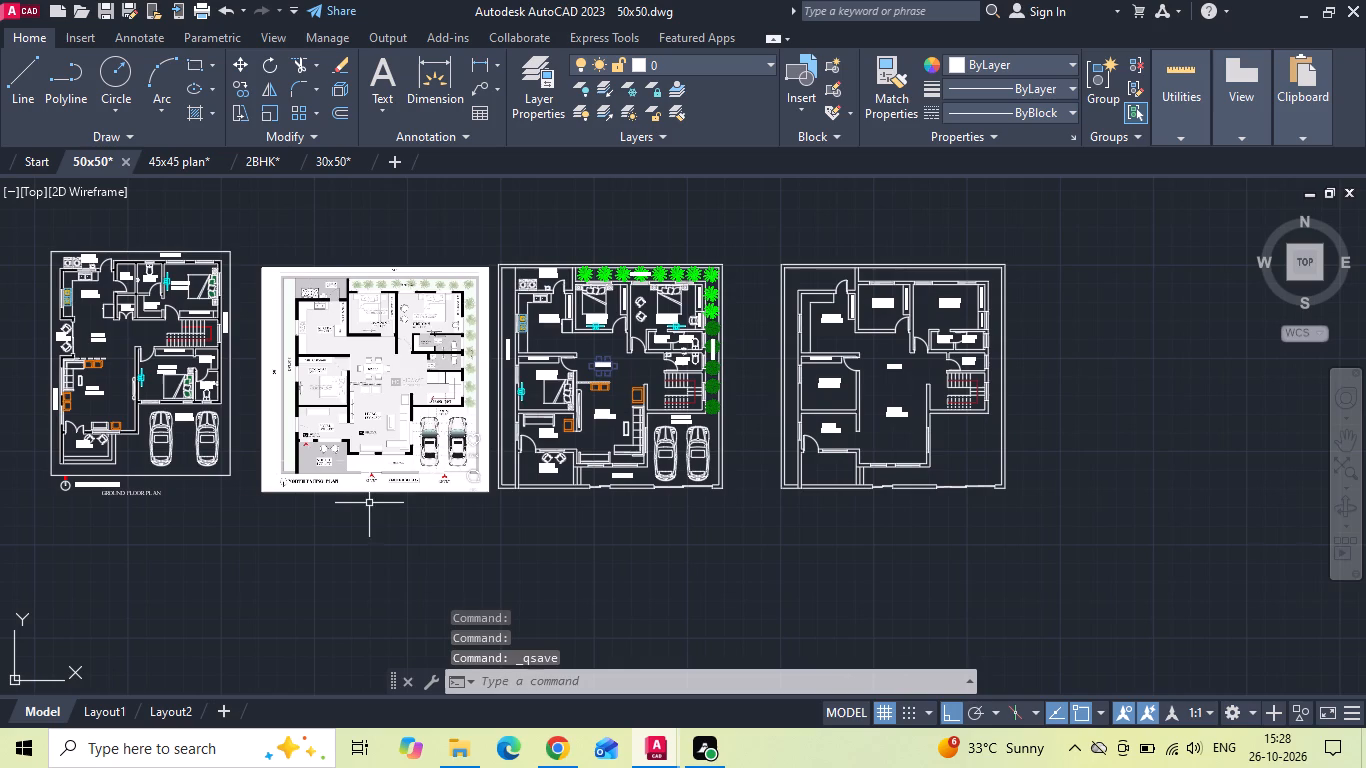
click(240, 217)
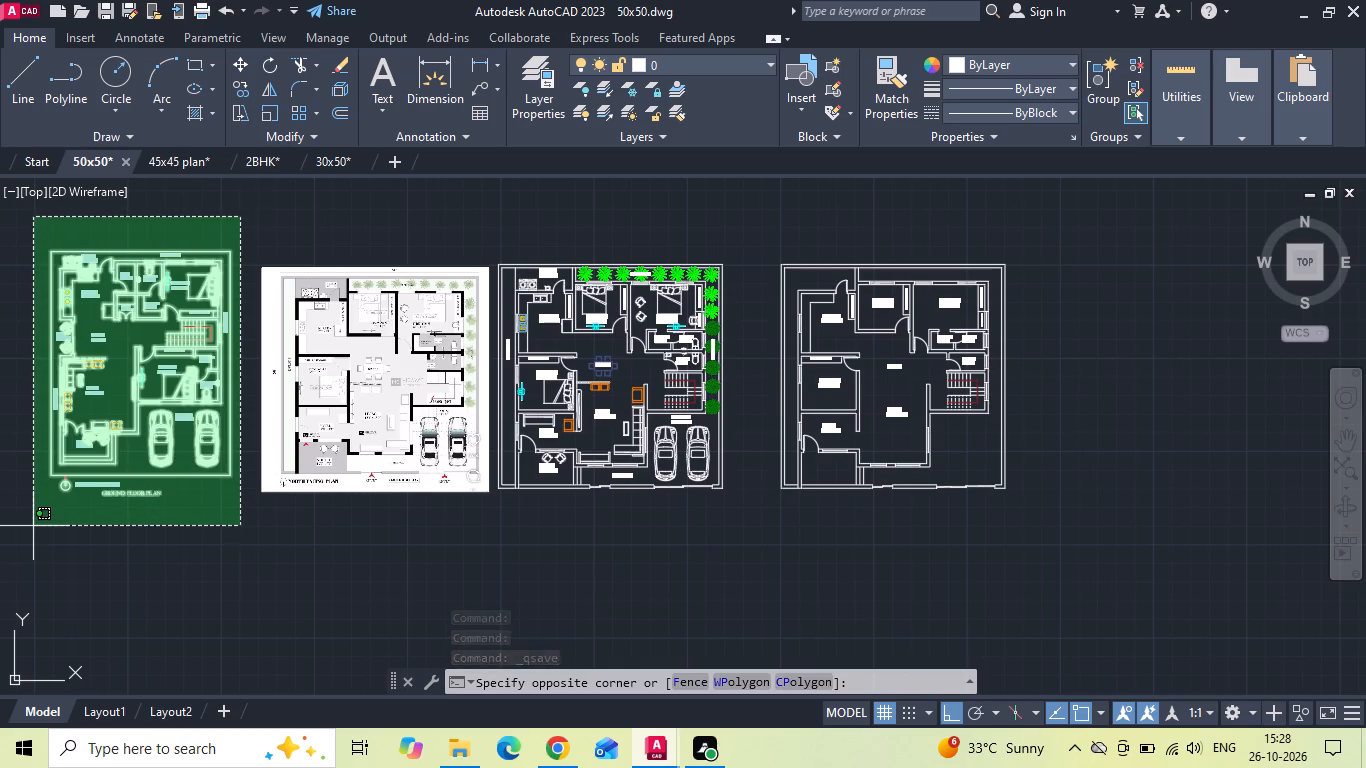
click(33, 526)
key(Delete)
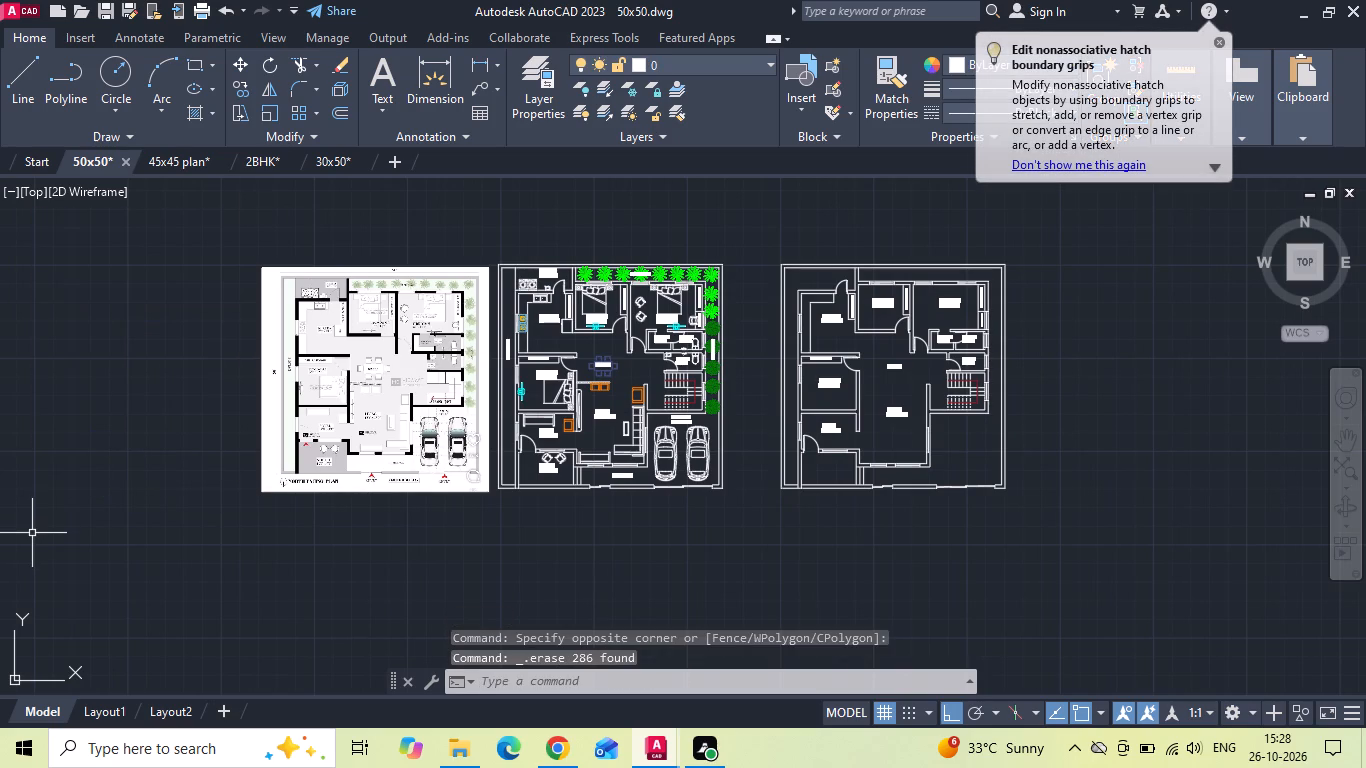
Save the drawing with the older plan removed.
key(ctrl+s)
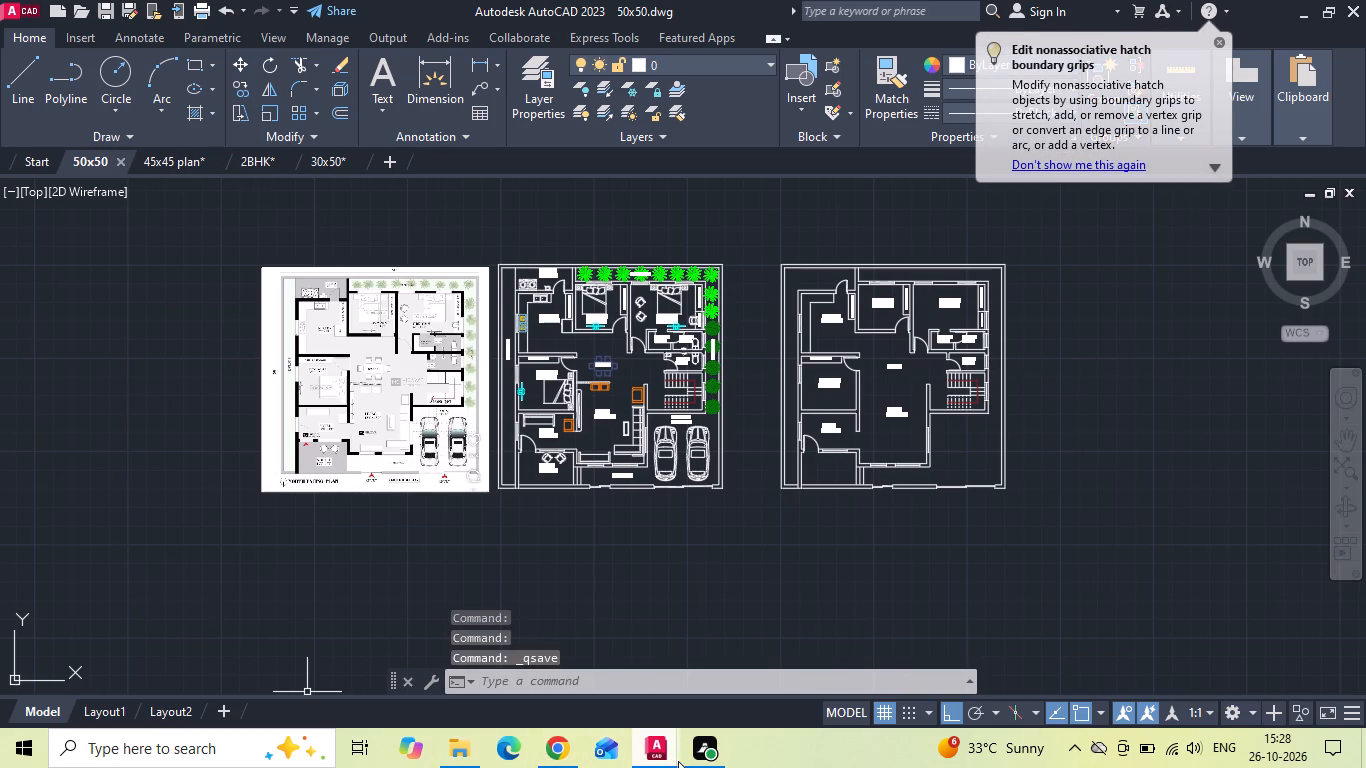
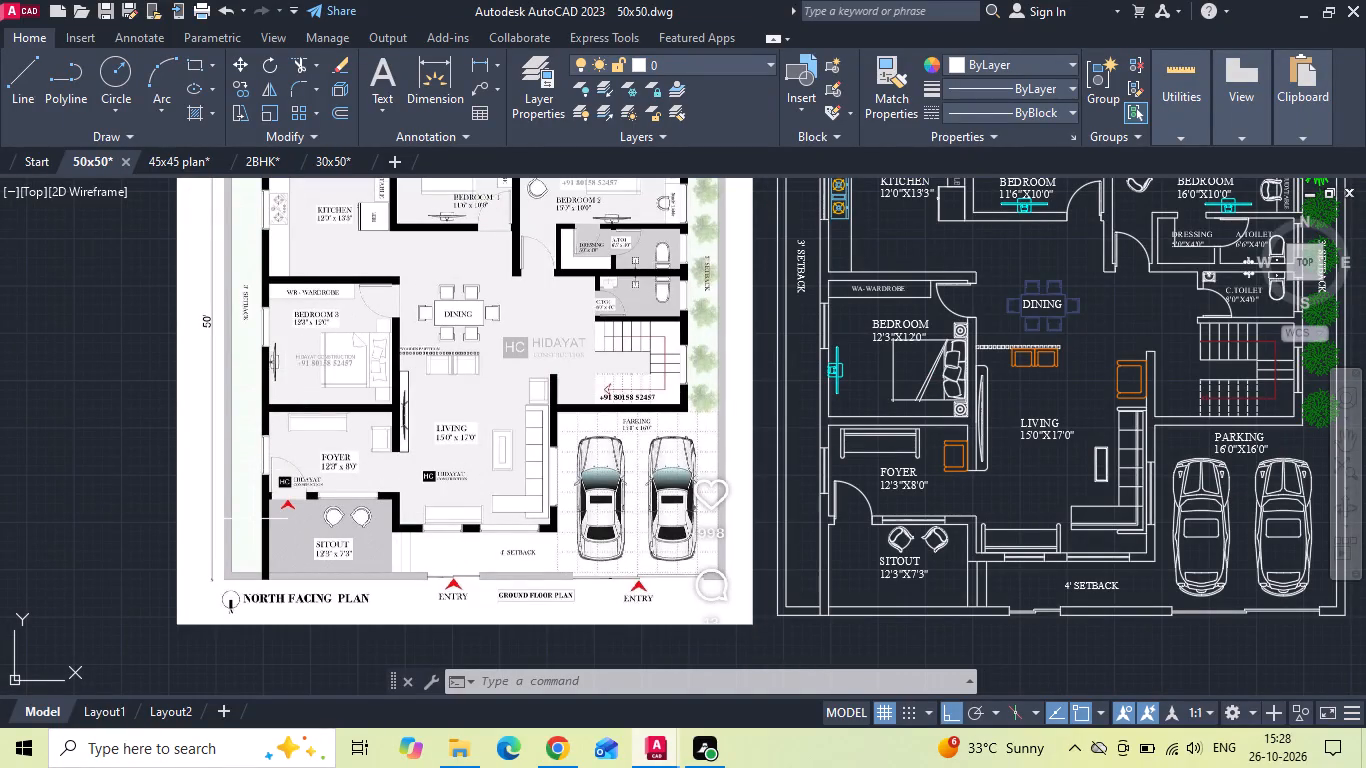
Save the 50x50 drawing.
middle_drag(327, 437, 319, 602)
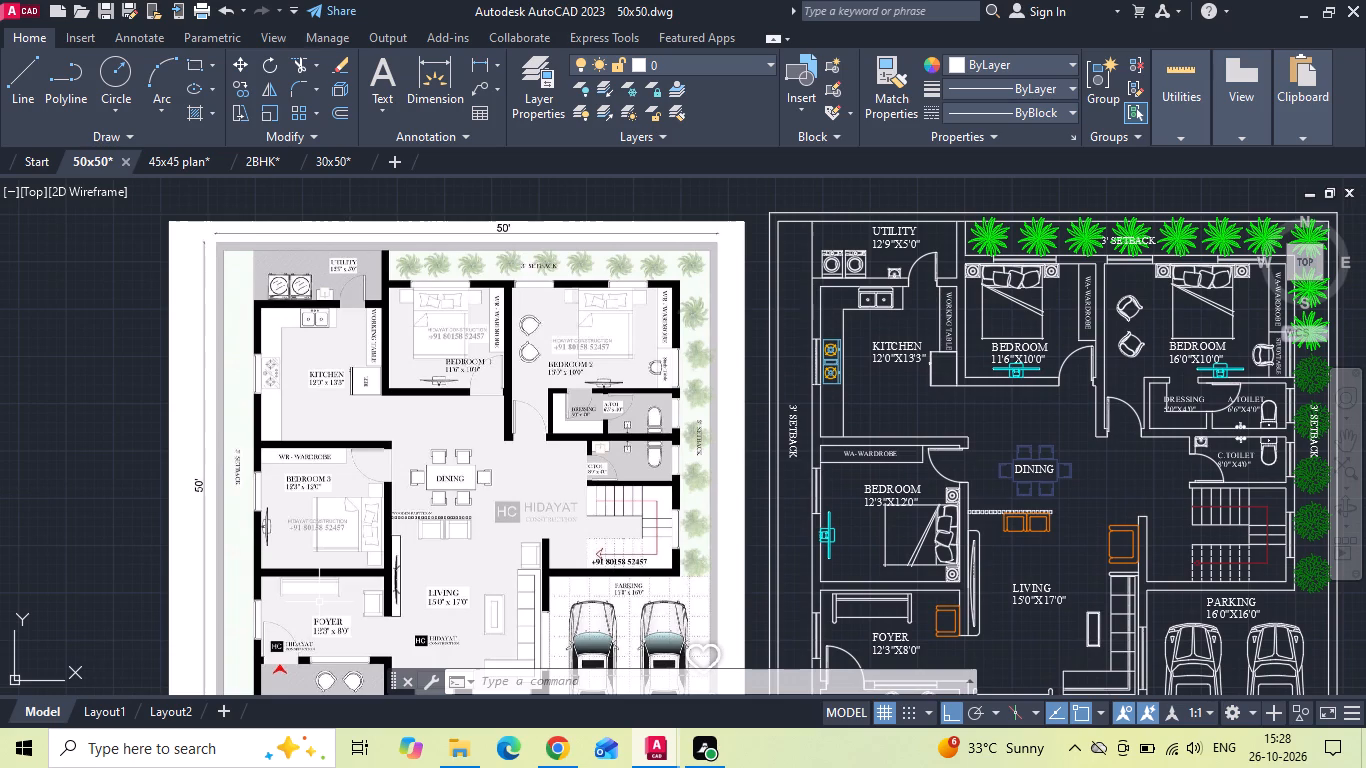
middle_drag(318, 603, 313, 566)
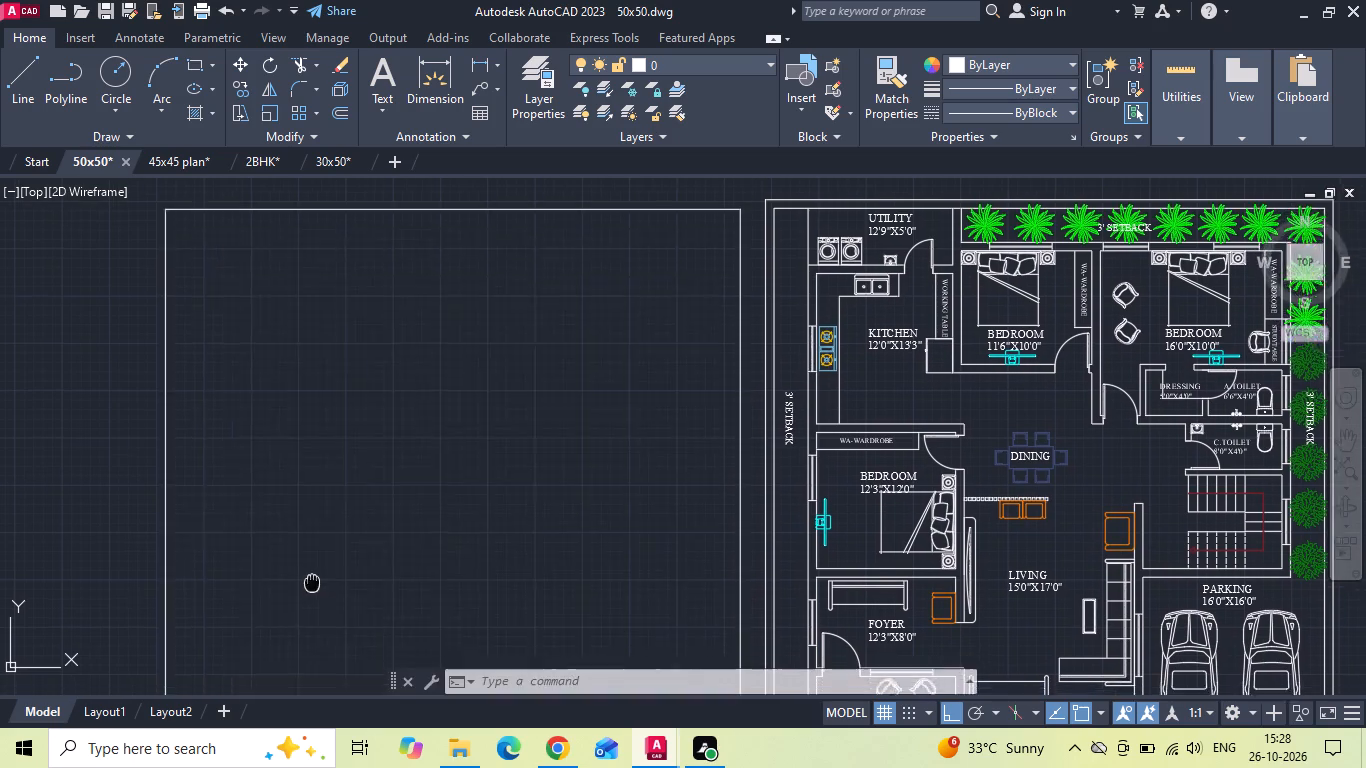
middle_drag(313, 566, 321, 526)
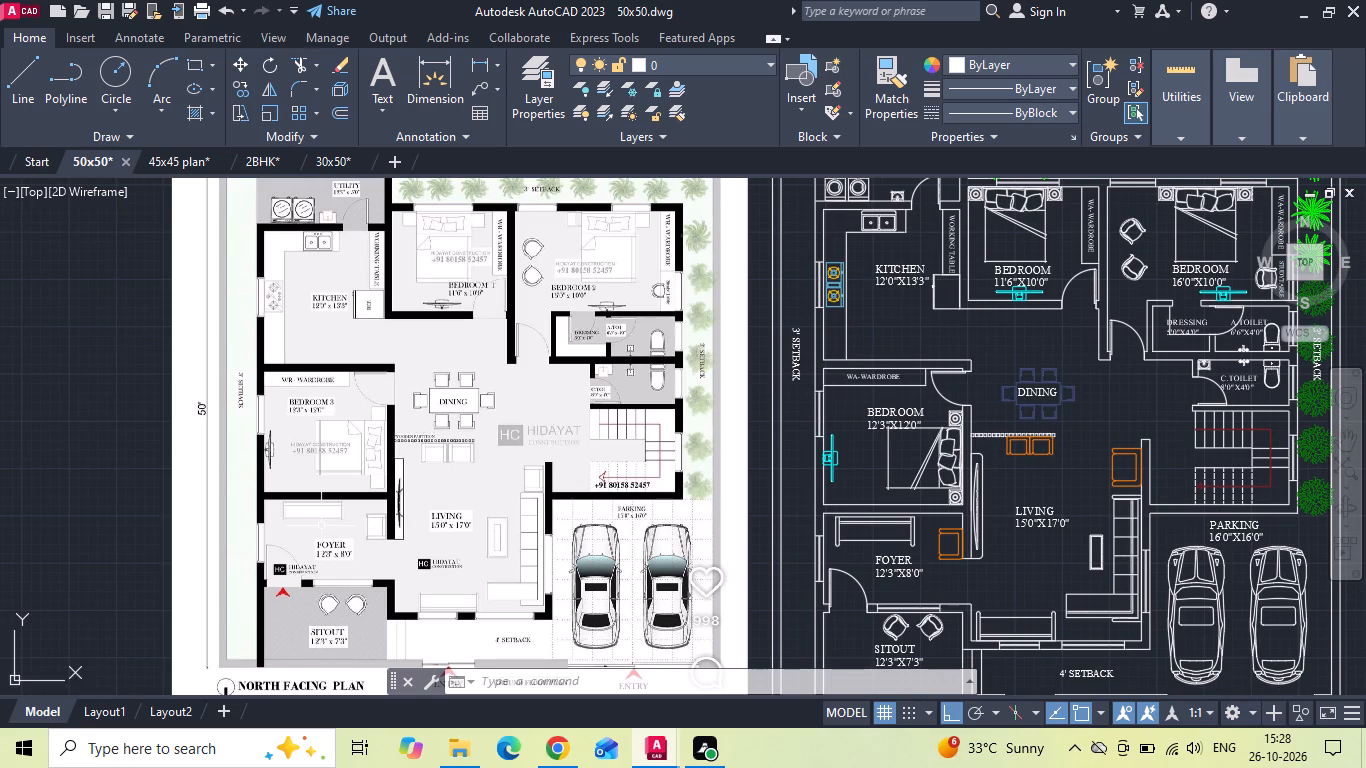
key(ctrl+s)
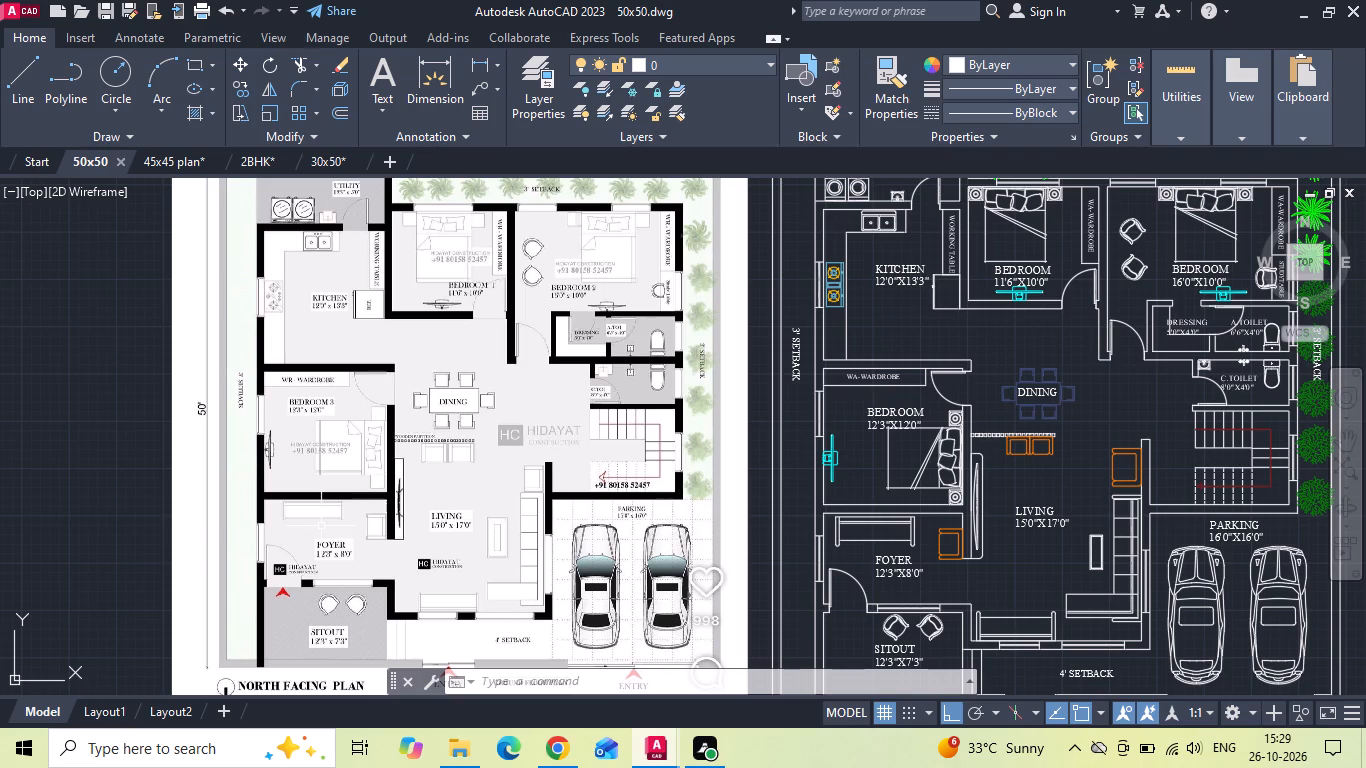
key(ctrl+s)
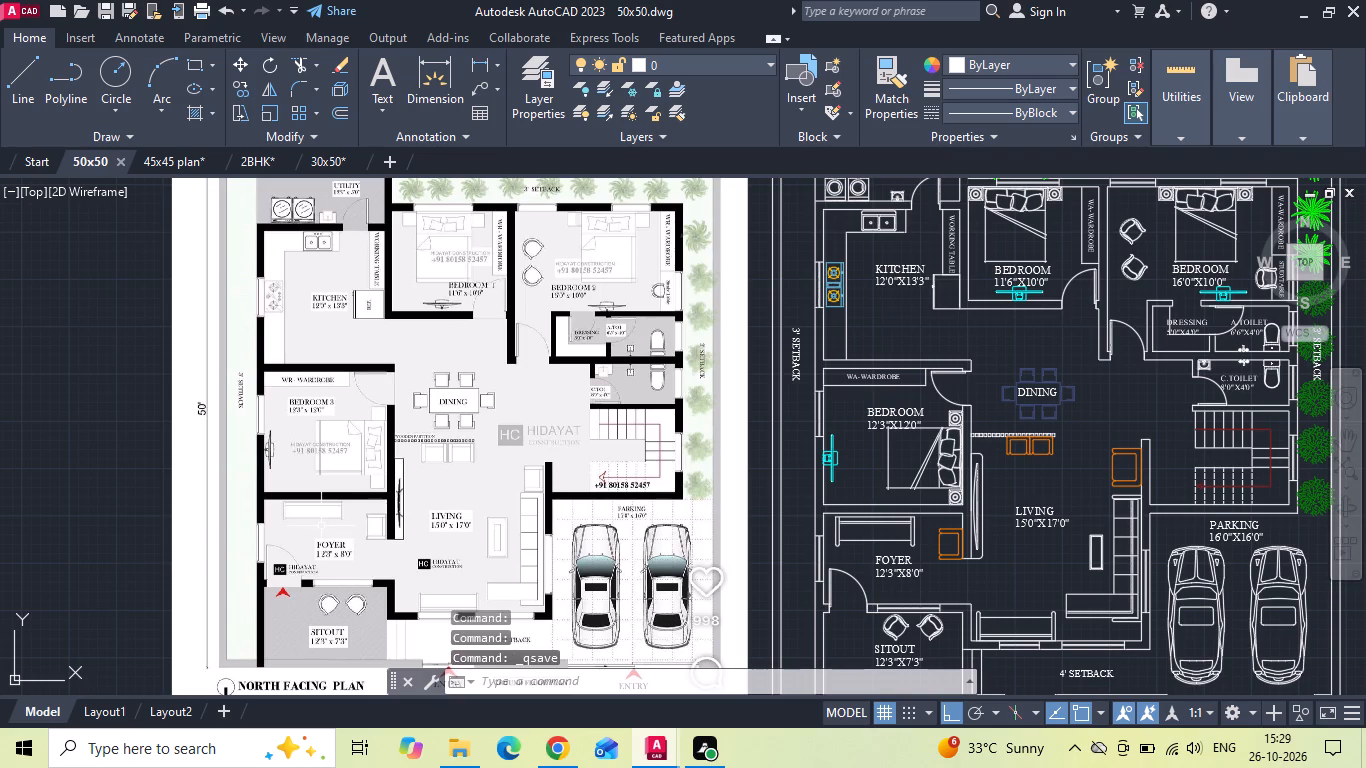
key(ctrl+s)
key(ctrl+s)
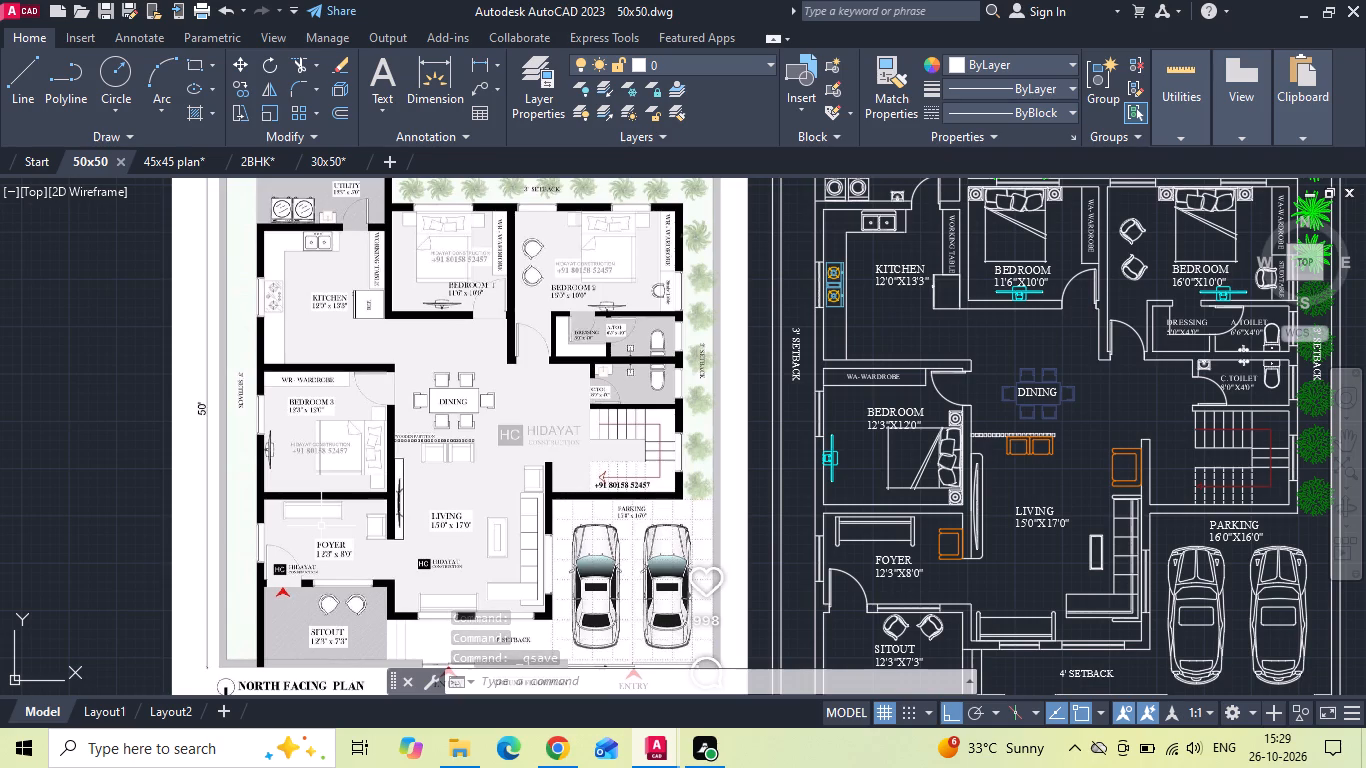
key(ctrl+s)
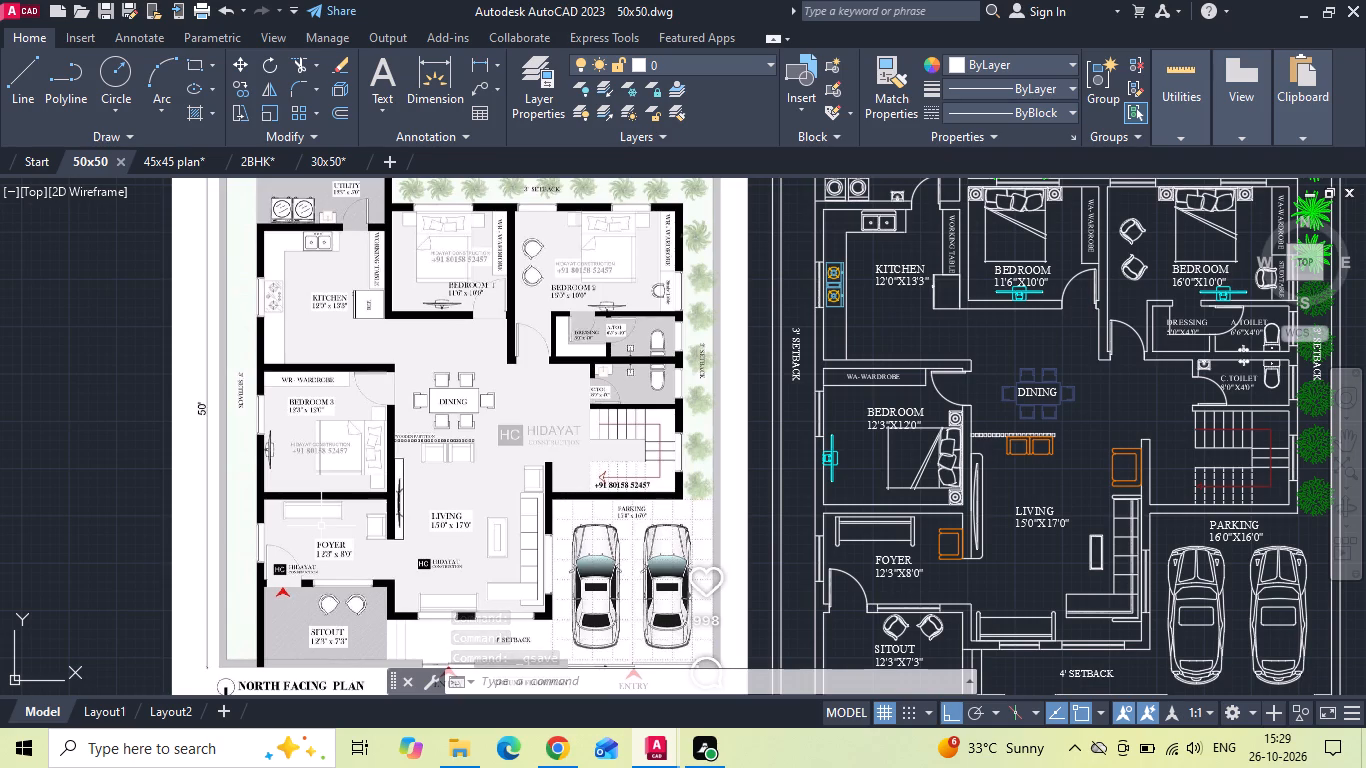
key(ctrl+s)
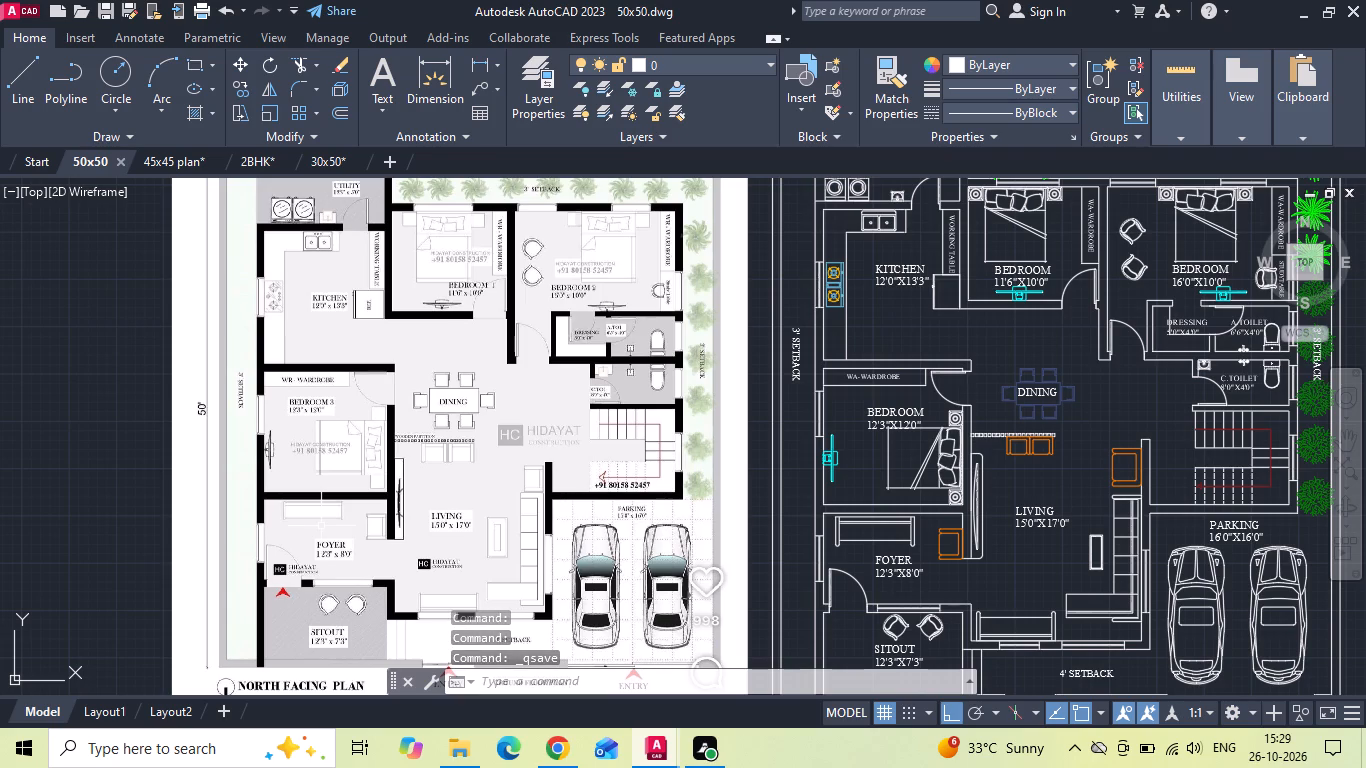
key(ctrl+s)
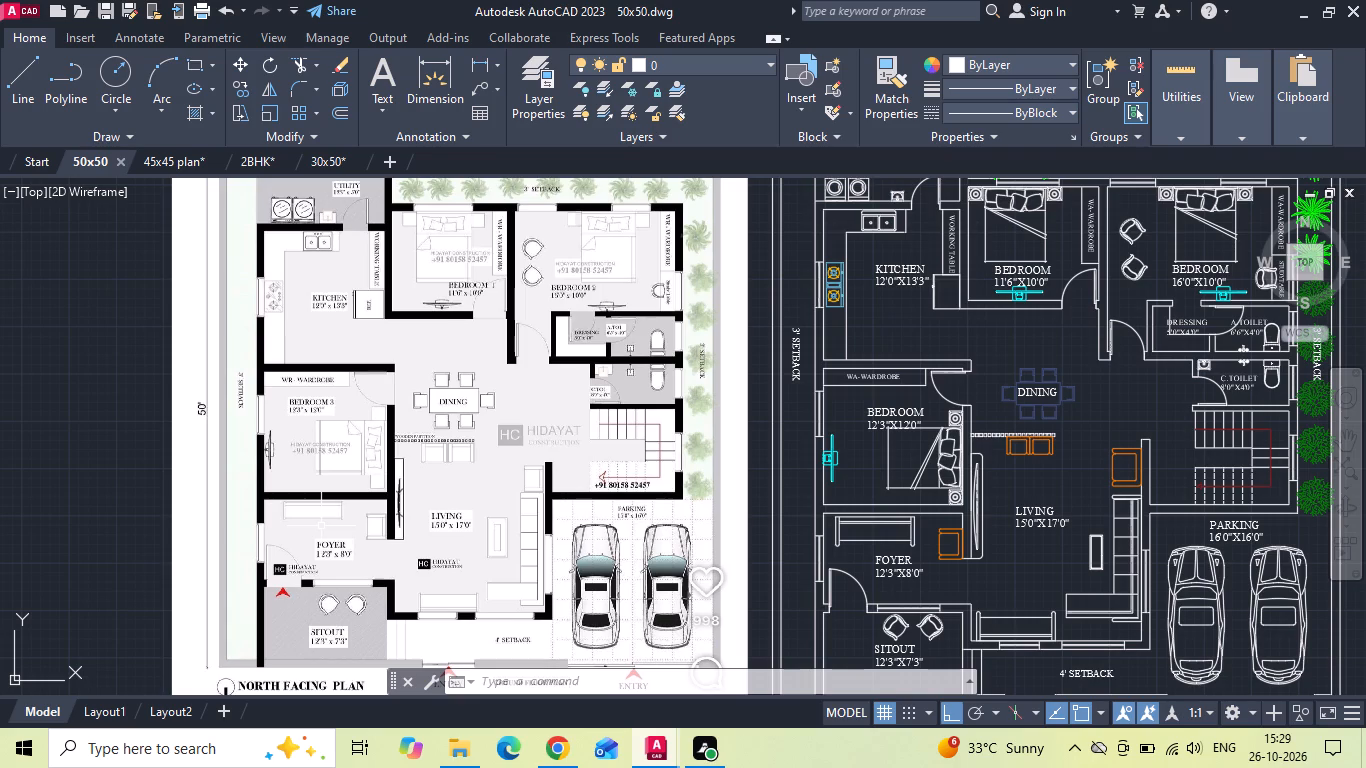
key(ctrl+s)
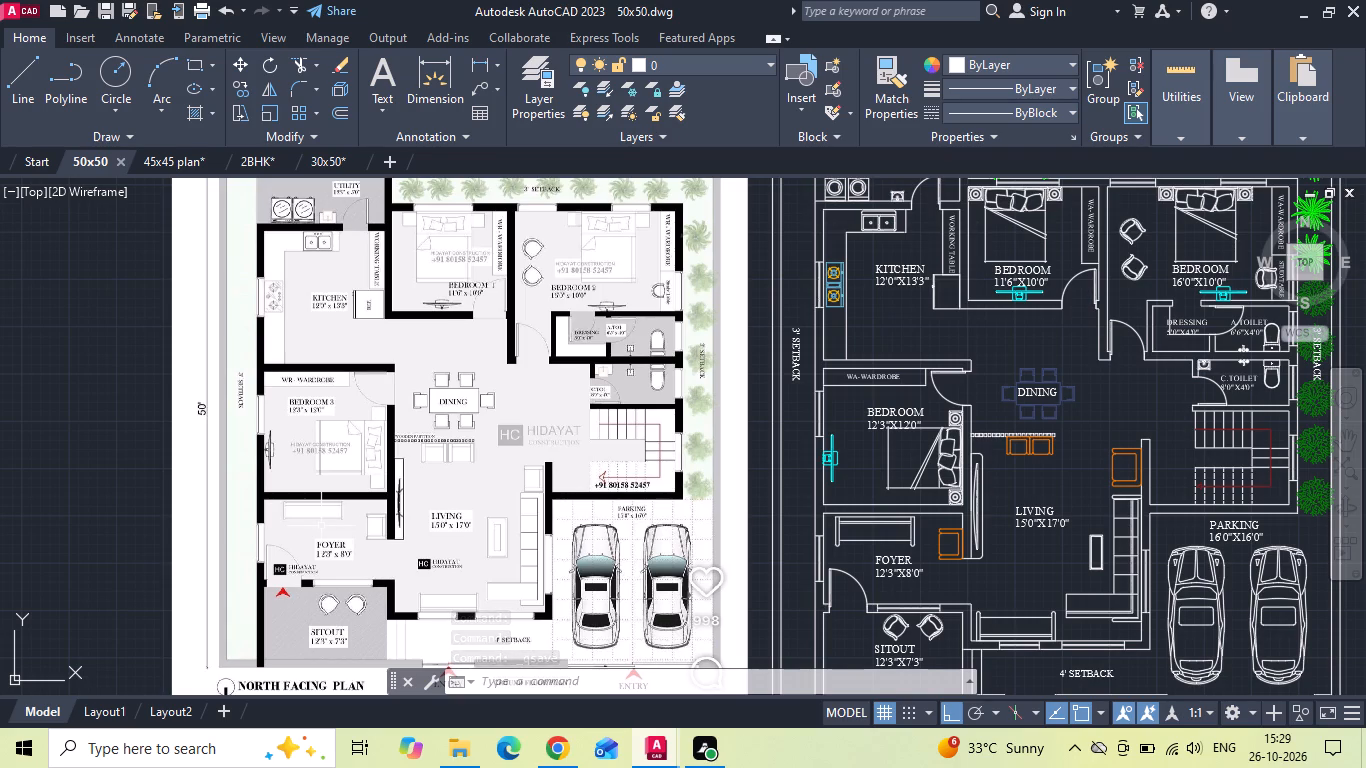
key(ctrl+s)
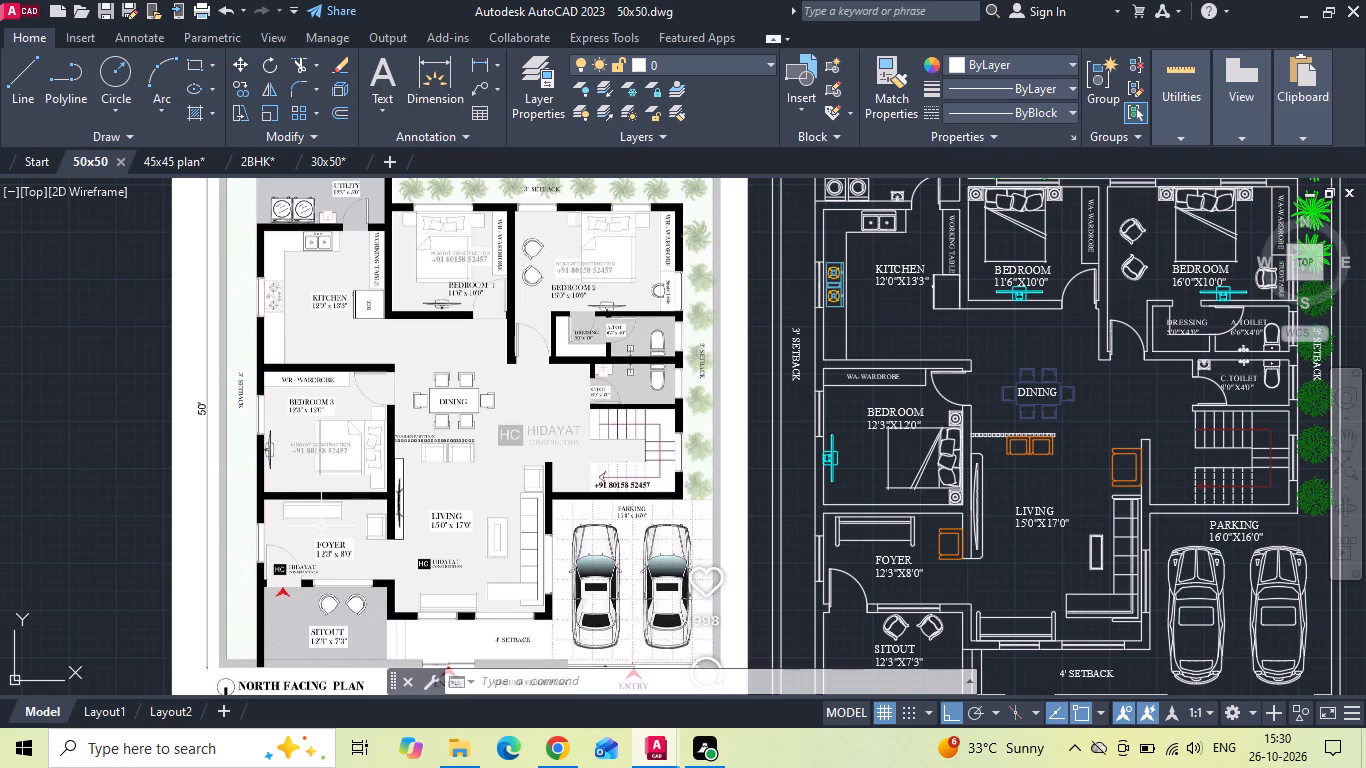
key(ctrl+s)
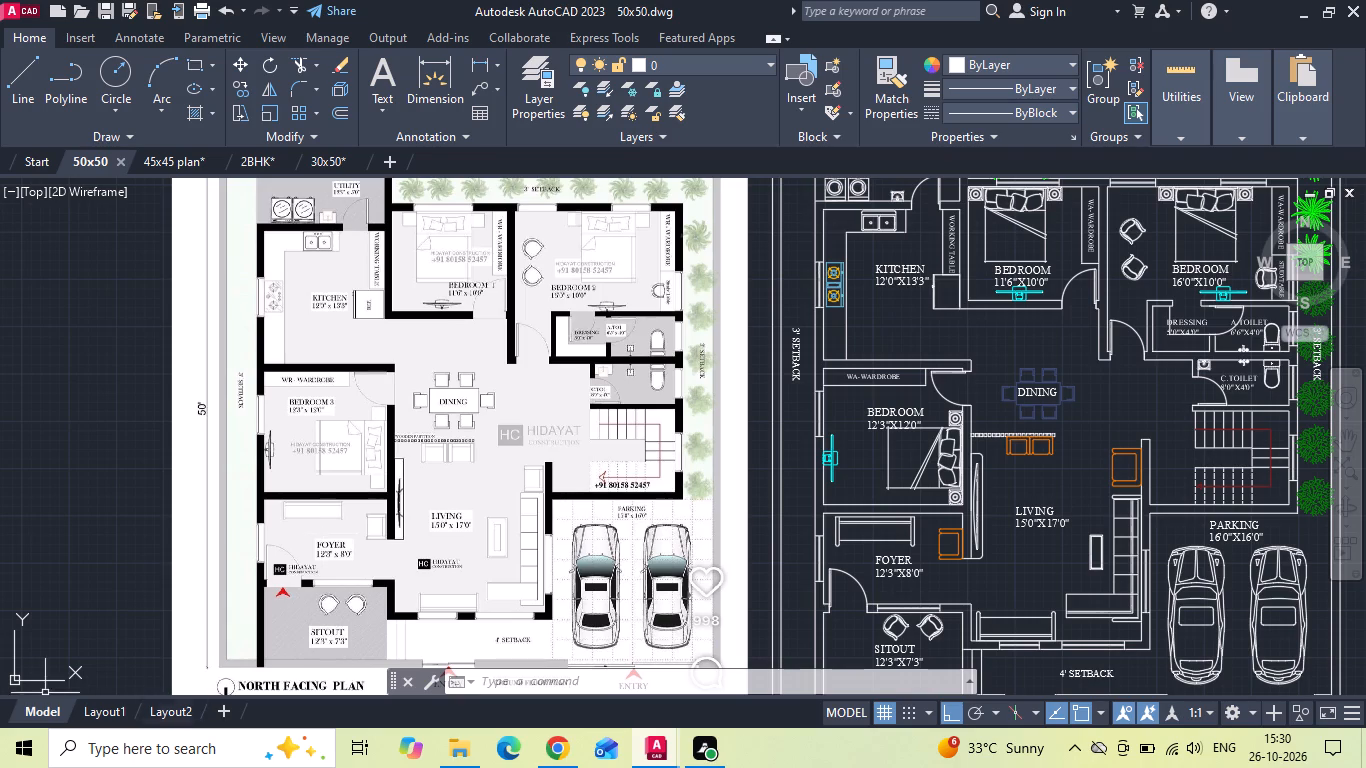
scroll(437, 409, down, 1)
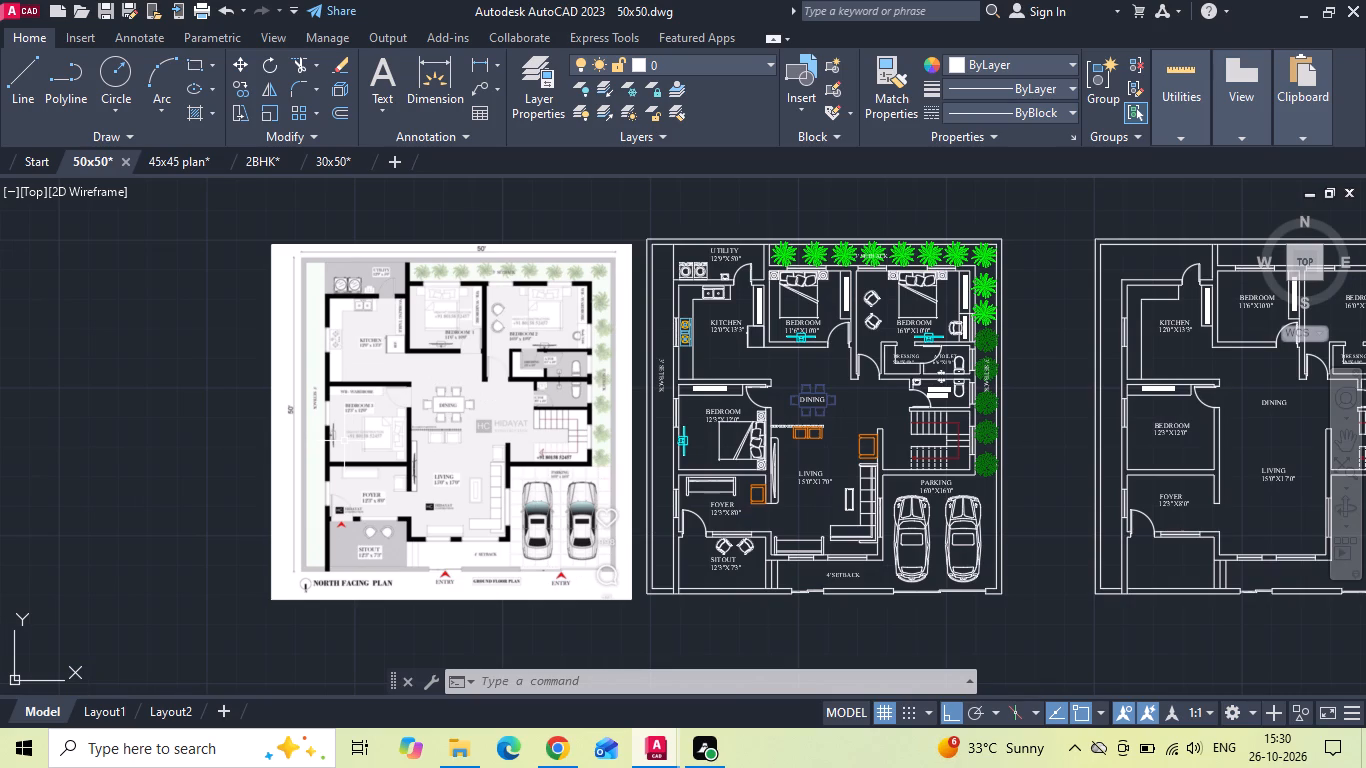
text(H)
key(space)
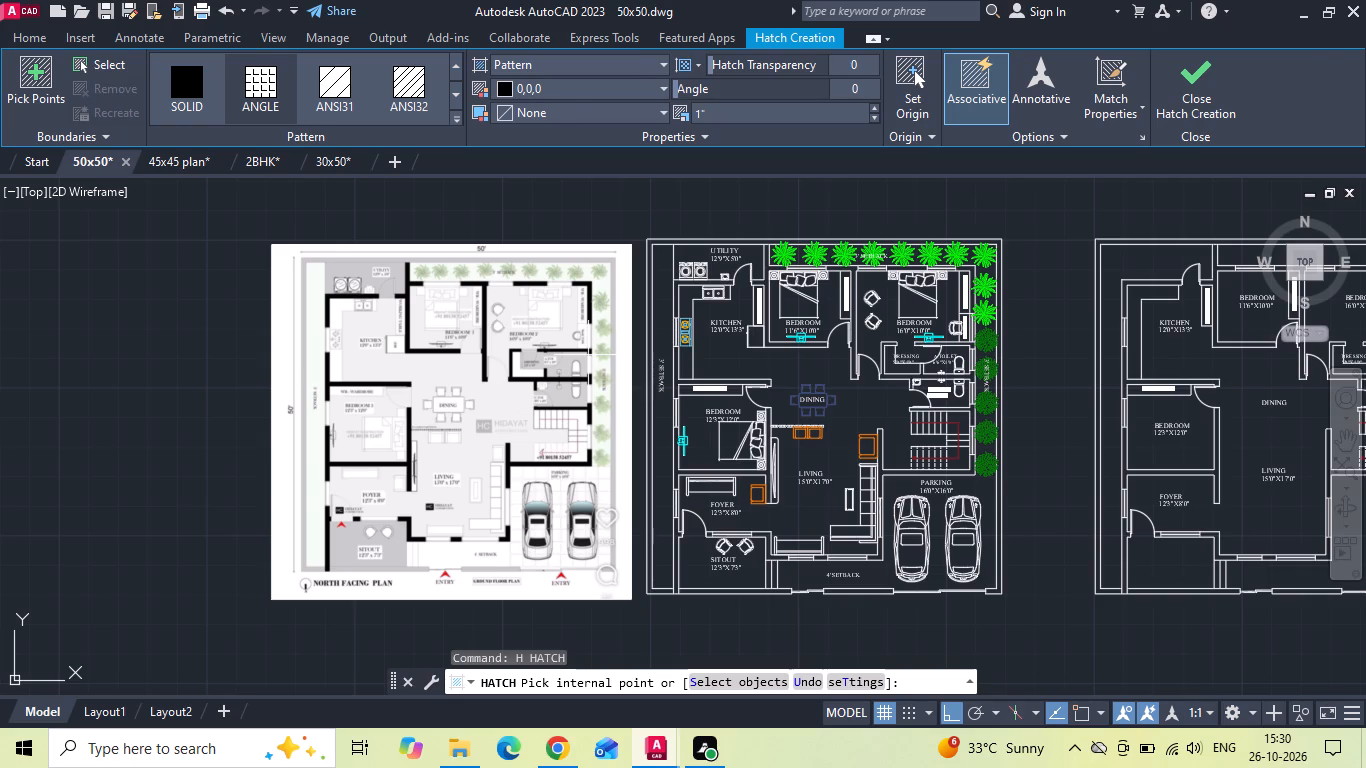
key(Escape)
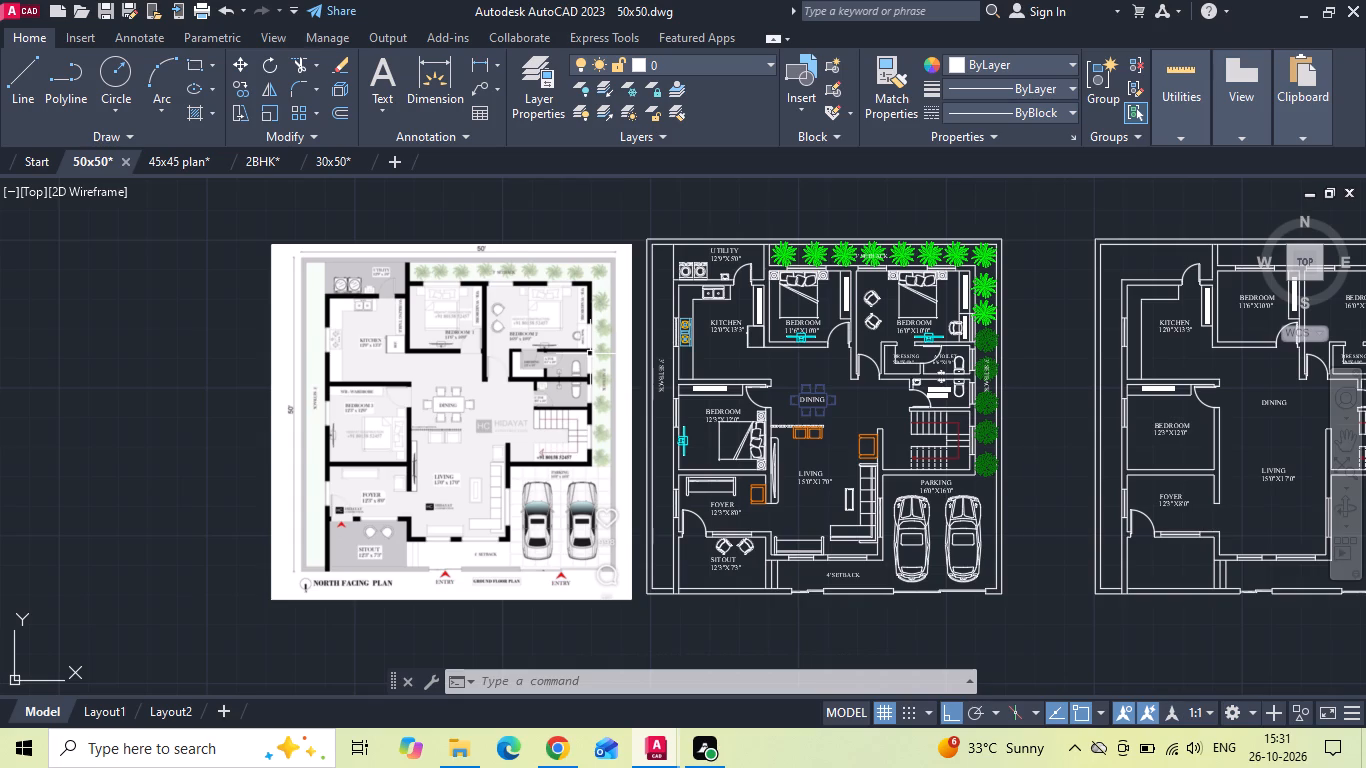
Save the drawing again.
key(ctrl+s)
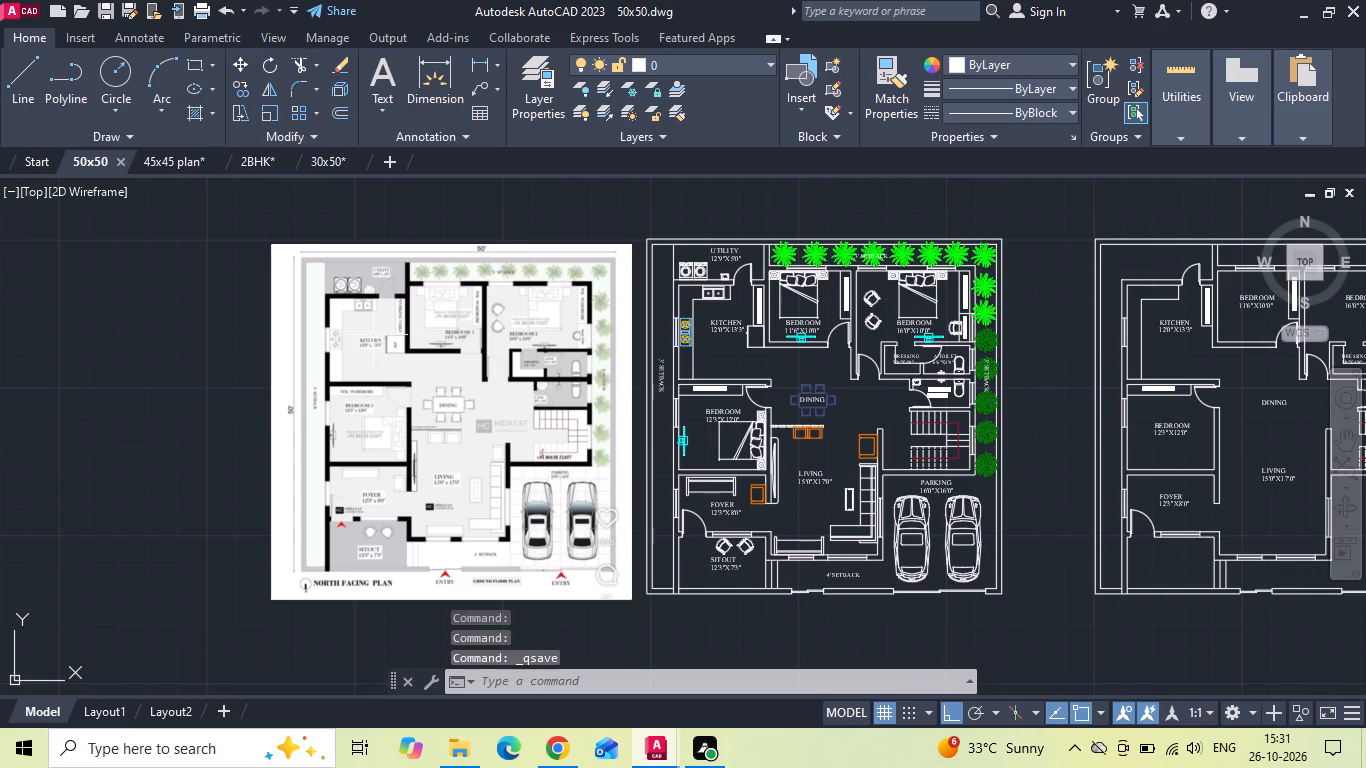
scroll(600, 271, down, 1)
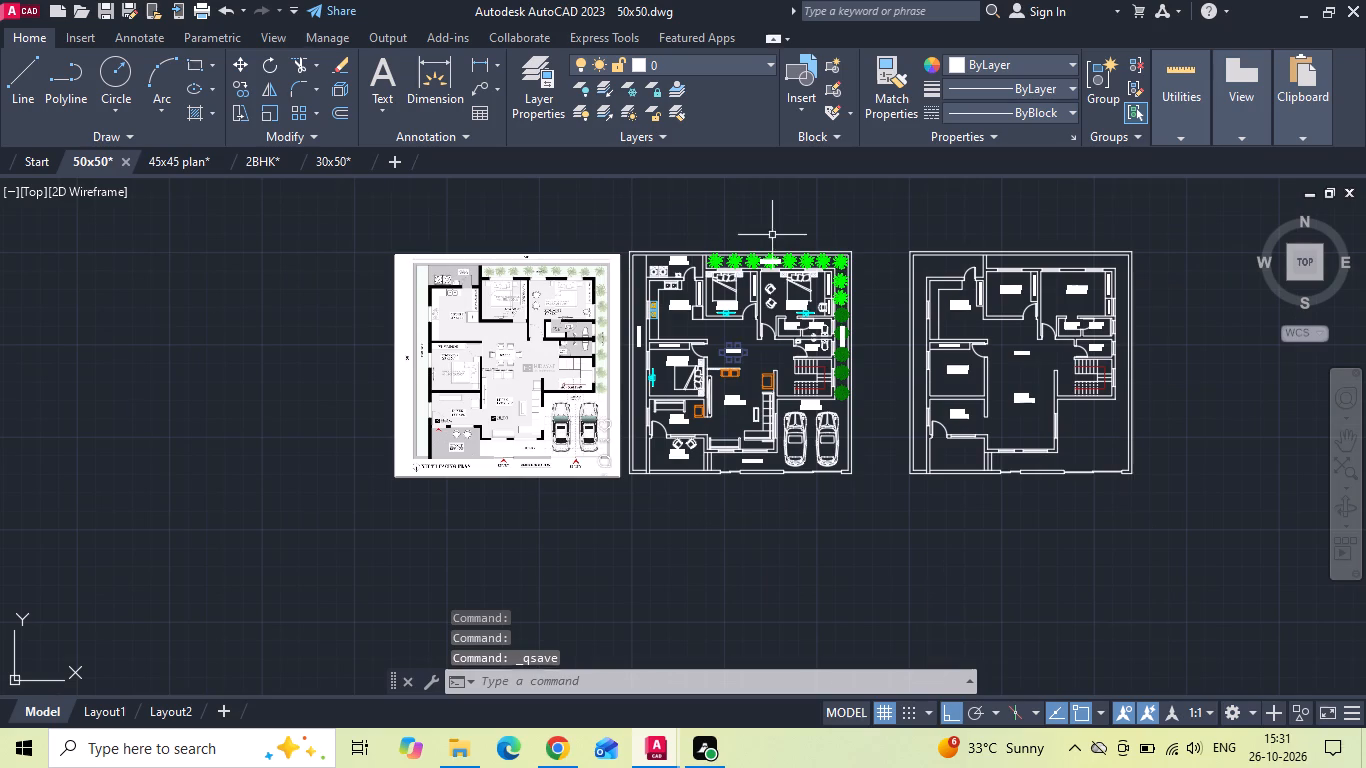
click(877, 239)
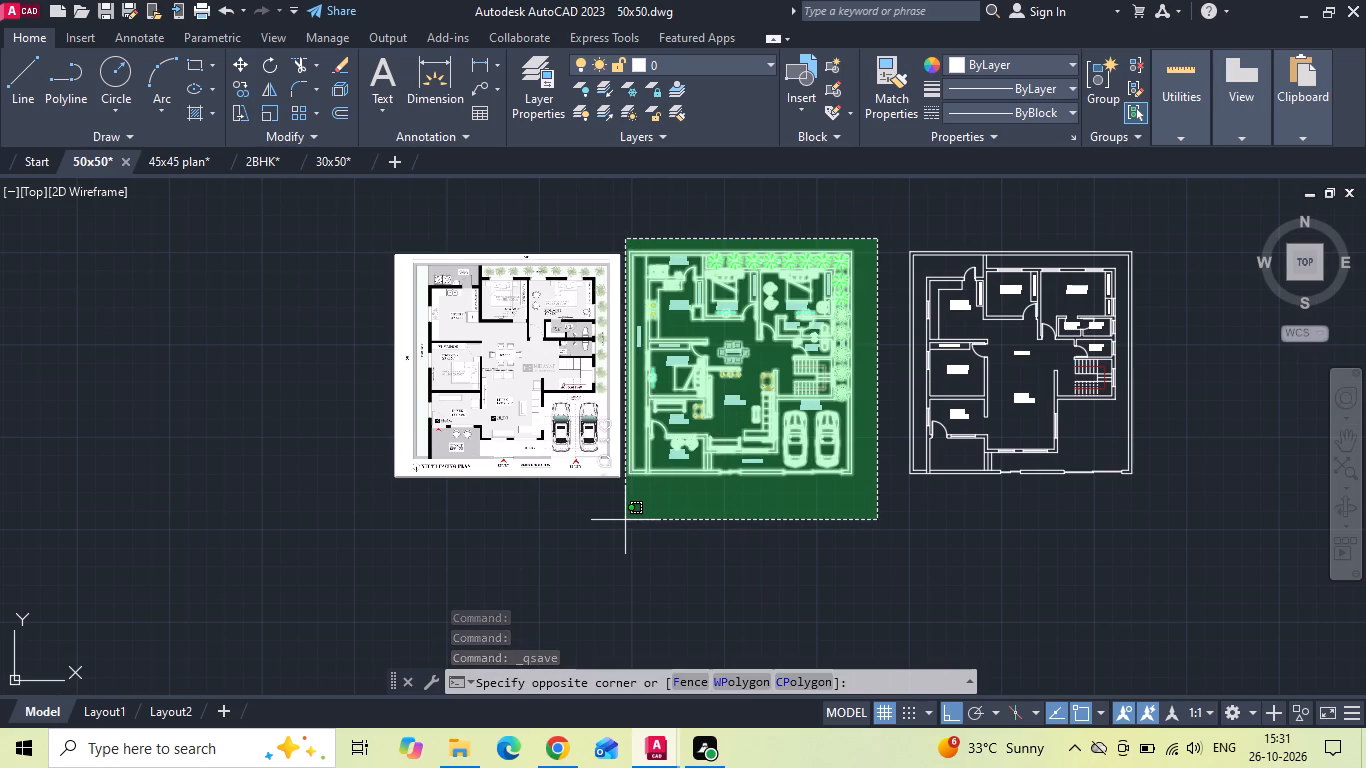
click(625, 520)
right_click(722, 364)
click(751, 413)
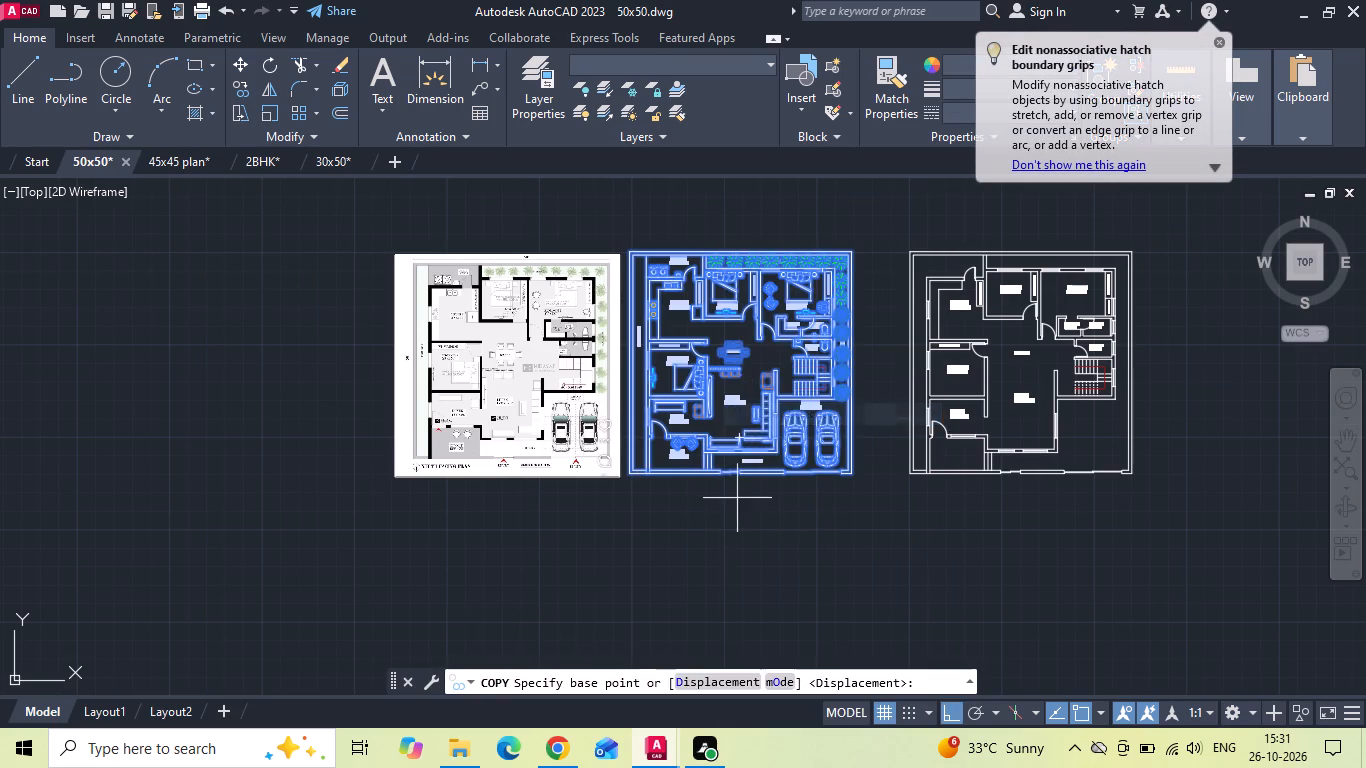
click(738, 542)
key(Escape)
Undo the recent commands back through the erasure of the older furnished house plan with its title and north symbol.
key(ctrl+z)
key(ctrl+z)
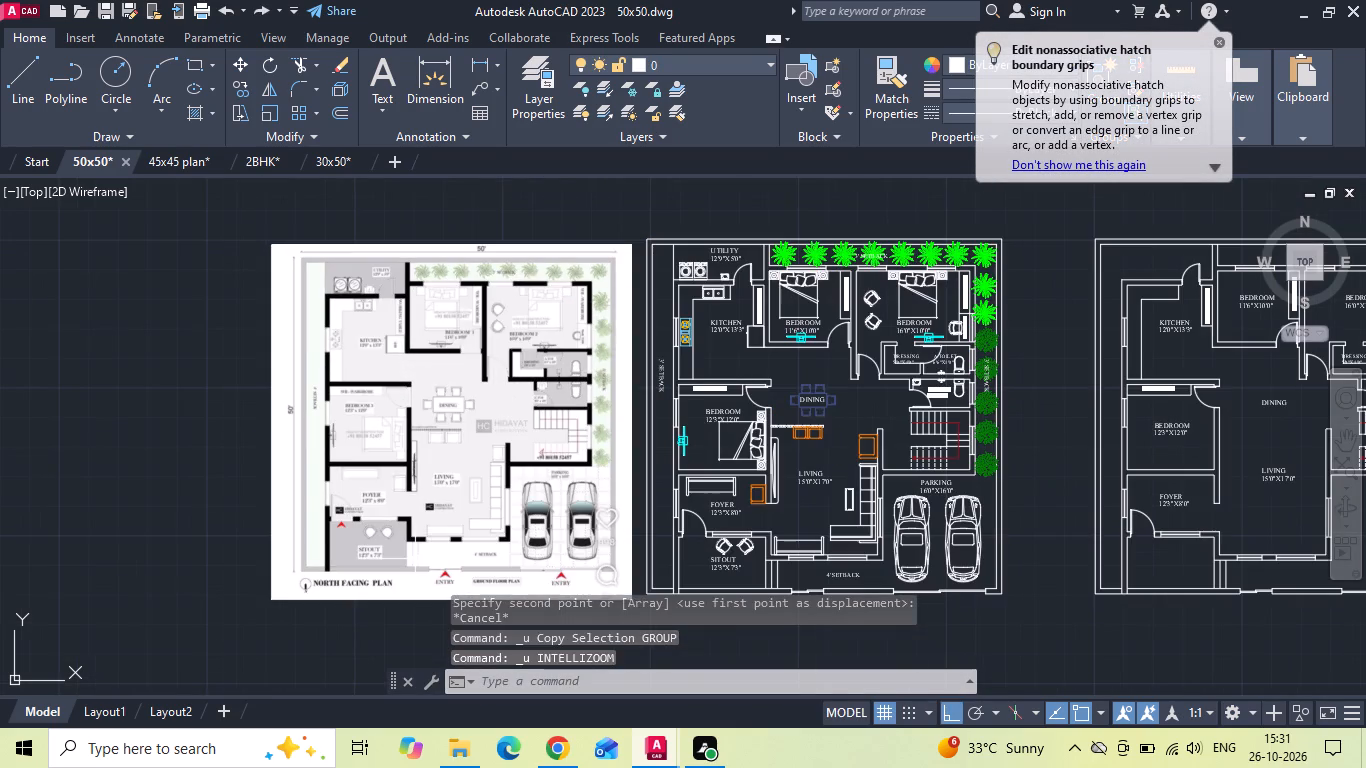
key(ctrl+z)
key(ctrl+z)
key(ctrl+z)
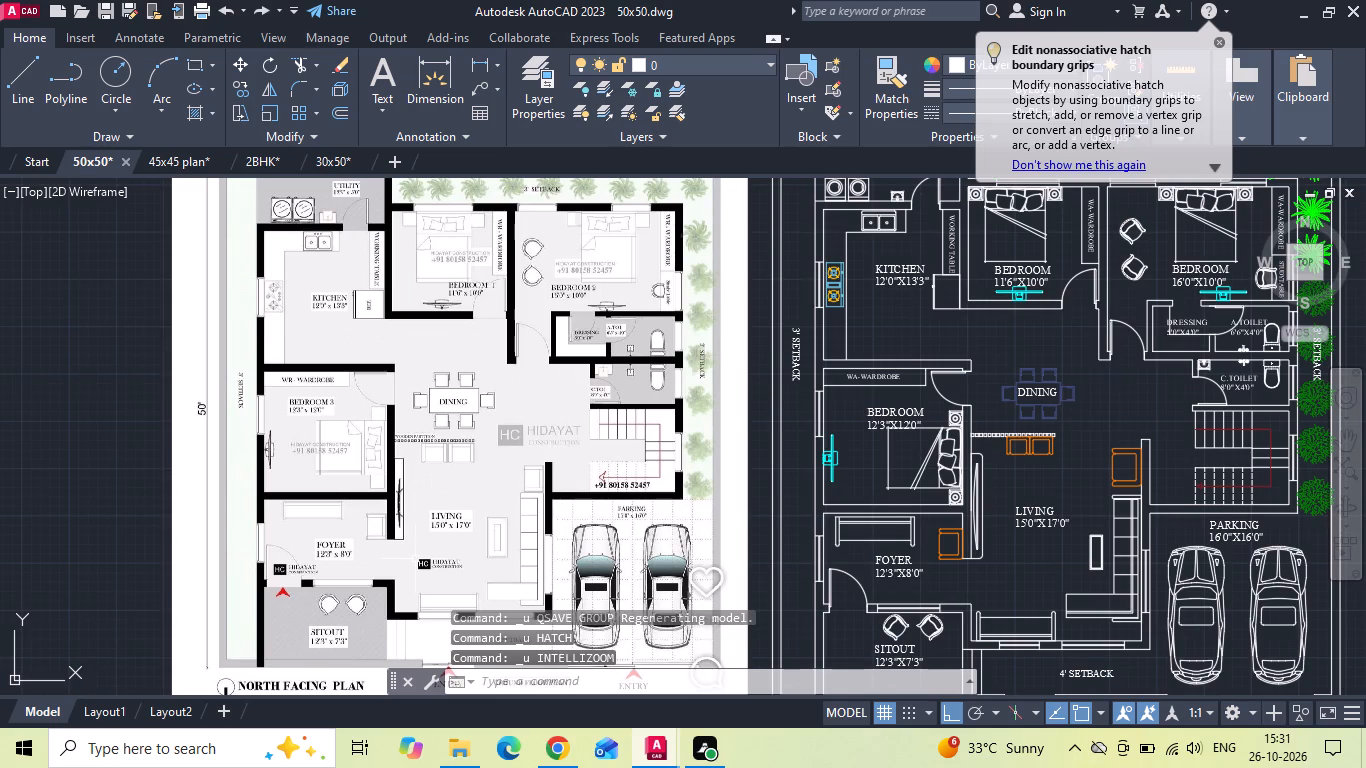
key(ctrl+z)
key(ctrl+z)
key(ctrl+z)
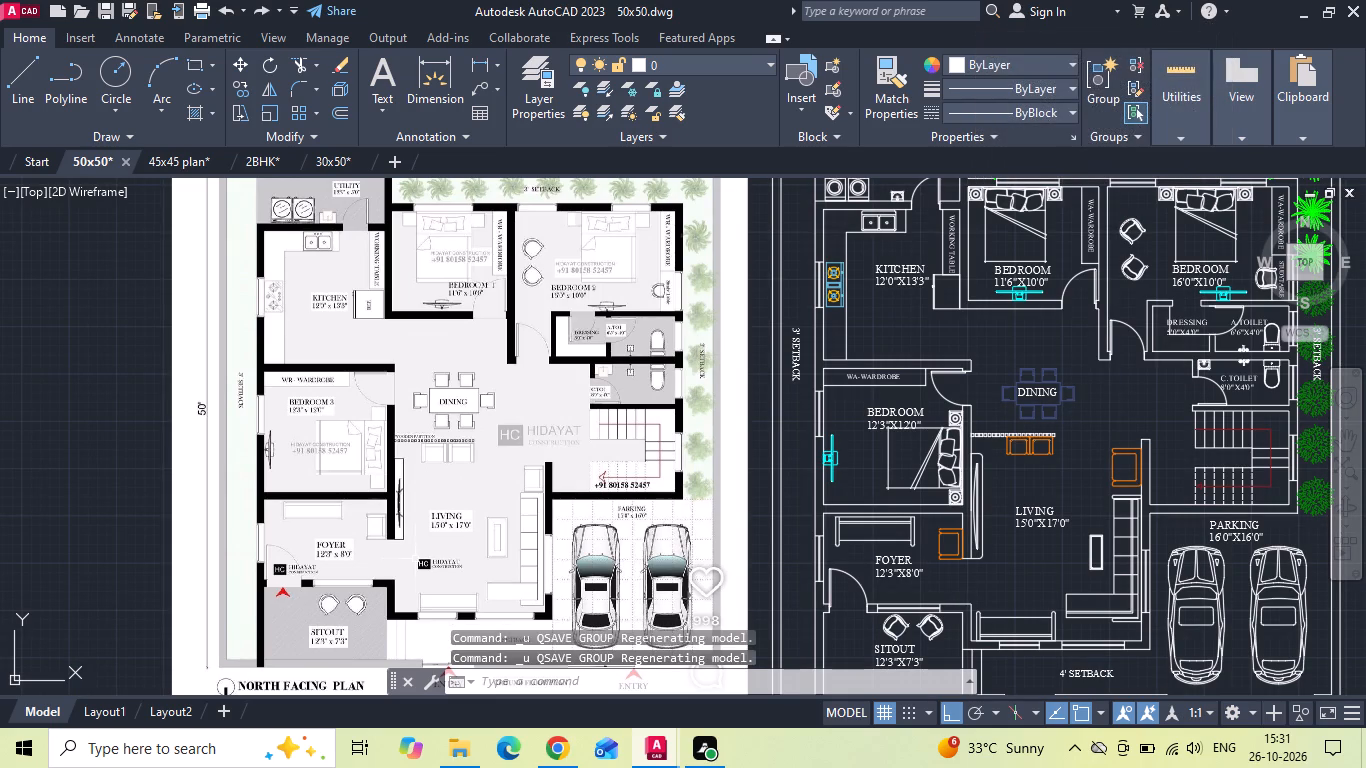
key(ctrl+z)
key(ctrl+z)
key(ctrl+z)
key(ctrl+z)
ctrl+scroll(545, 387, down, 3)
key(ctrl+z)
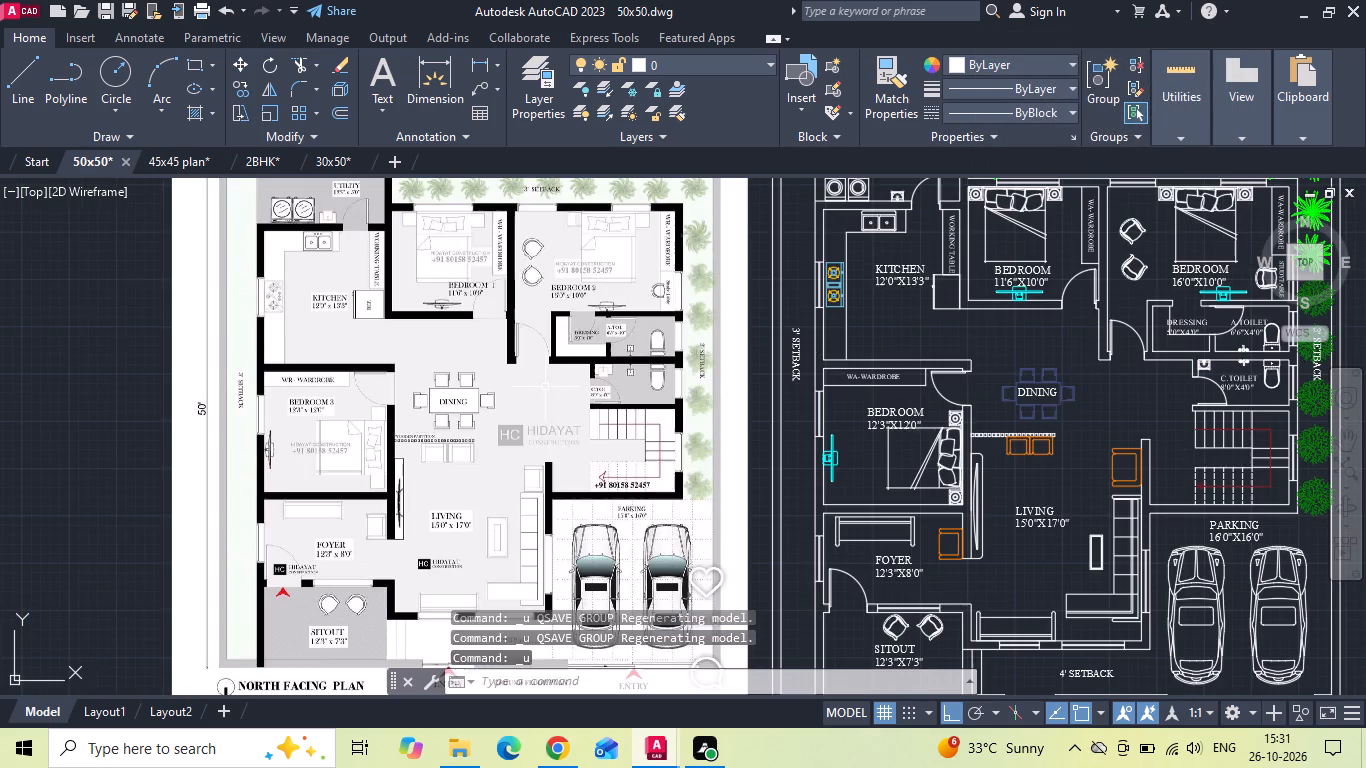
key(ctrl+z)
key(ctrl+z)
key(ctrl+z)
key(ctrl+z)
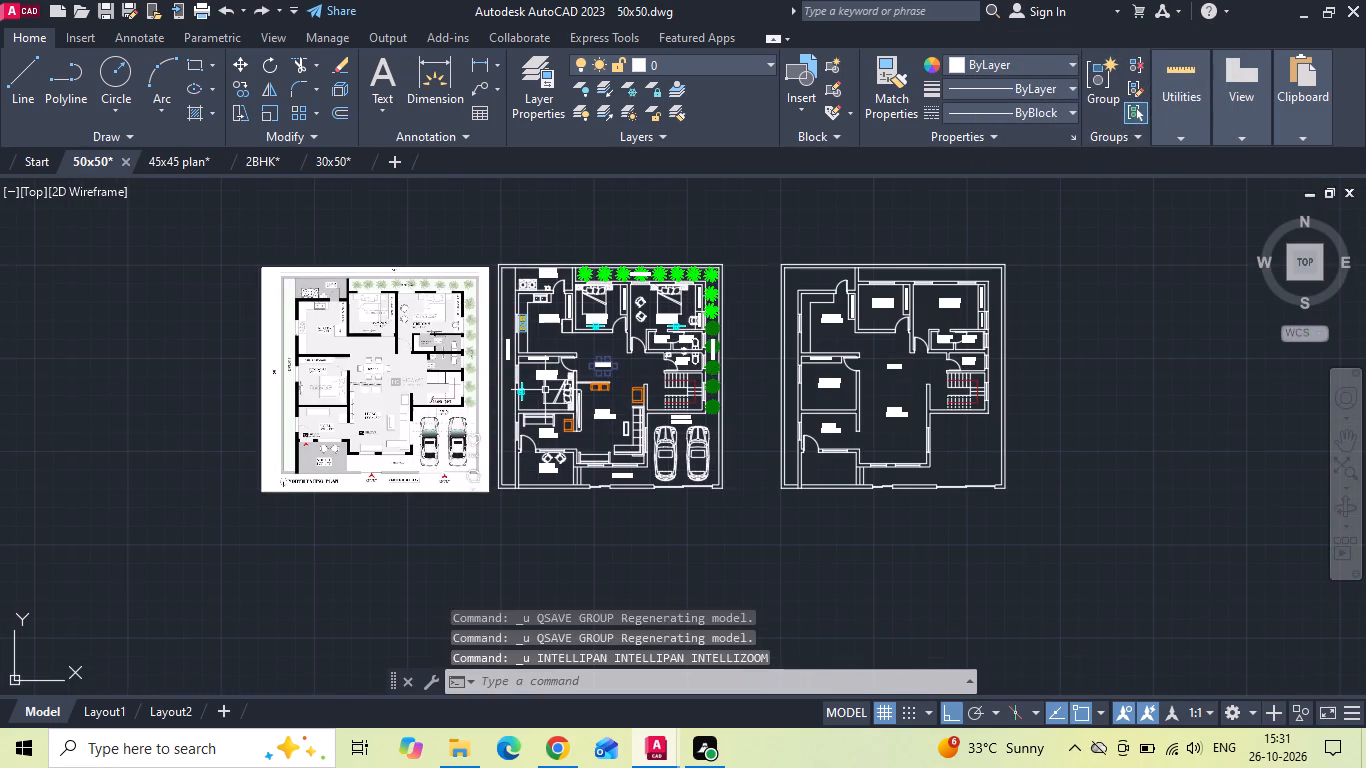
key(ctrl+z)
key(ctrl+z)
Copy the north symbol, NORTH FACING PLAN and GROUND FLOOR PLAN texts from the older plan to just below the new furnished plan's front boundary.
middle_drag(433, 402, 562, 394)
scroll(231, 428, up, 2)
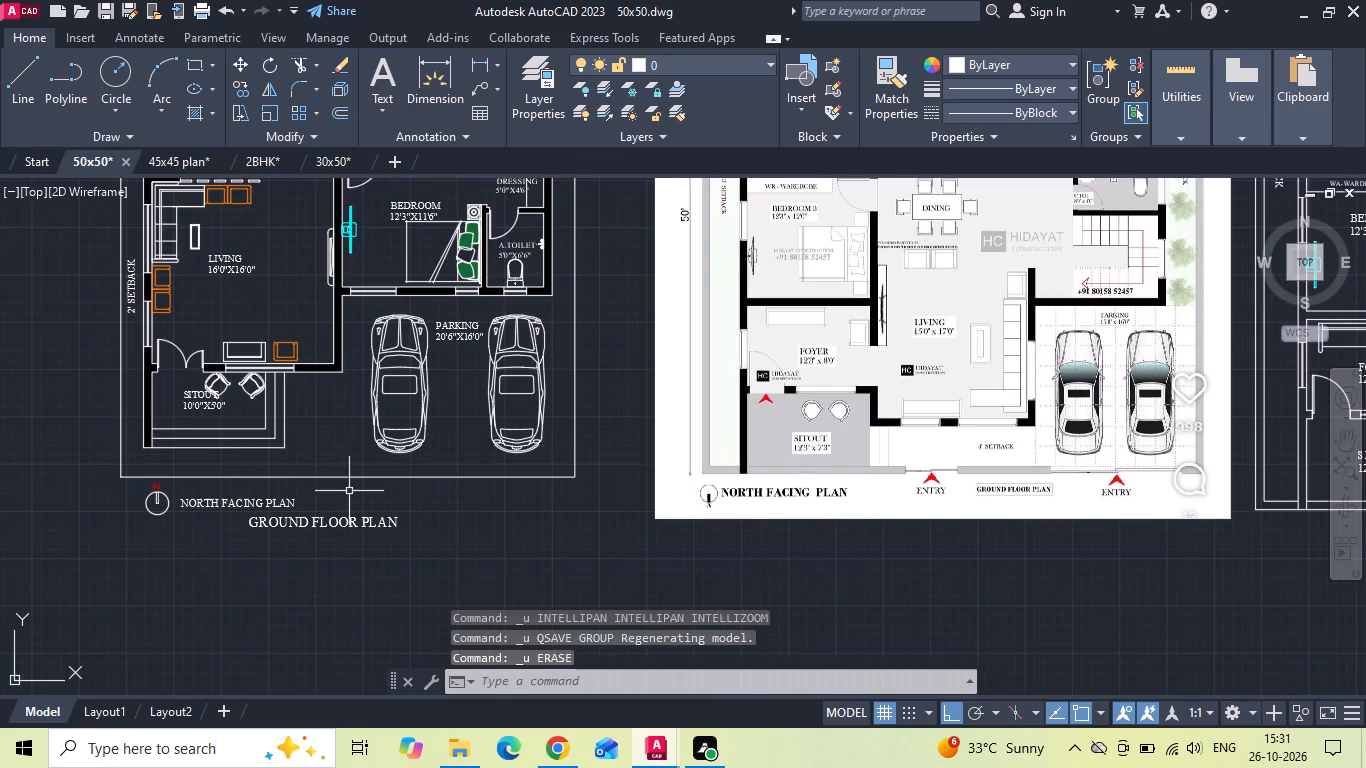
click(352, 489)
click(101, 580)
right_click(78, 532)
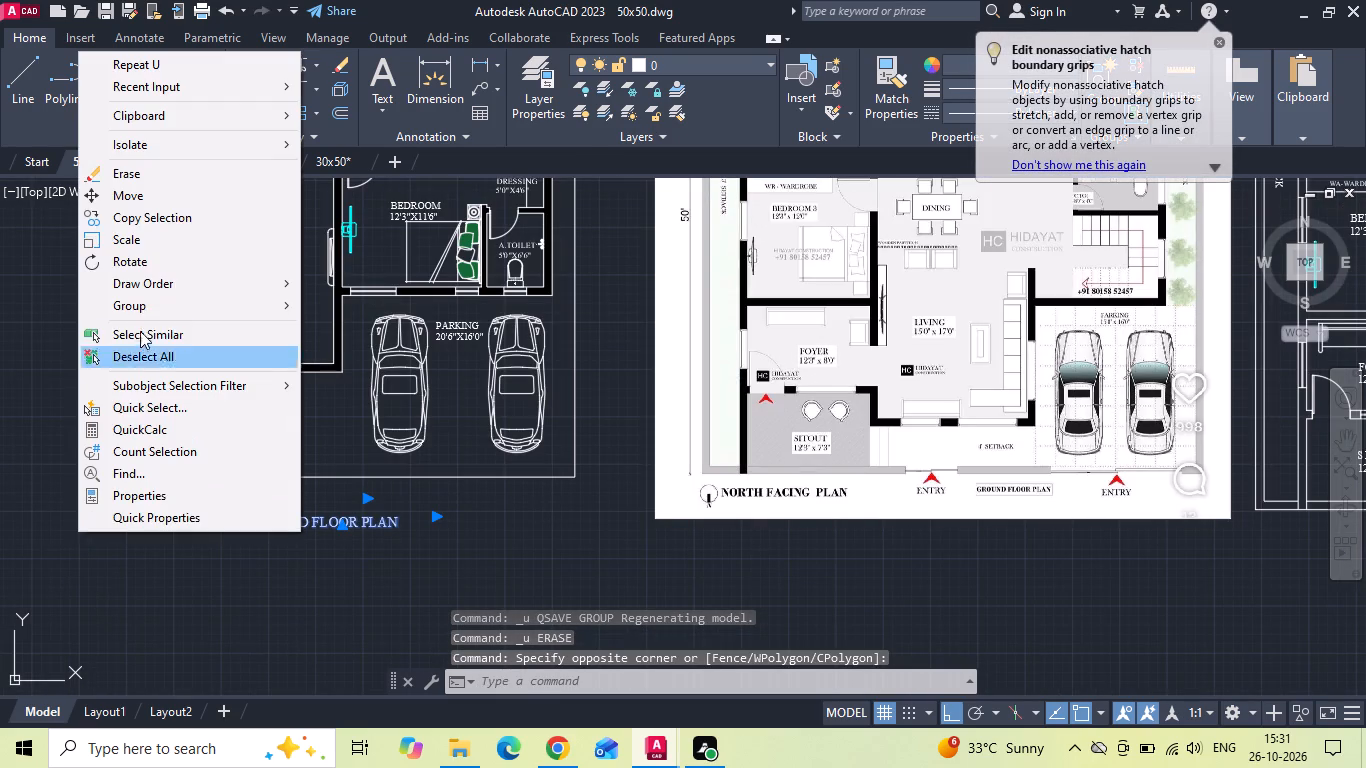
click(148, 217)
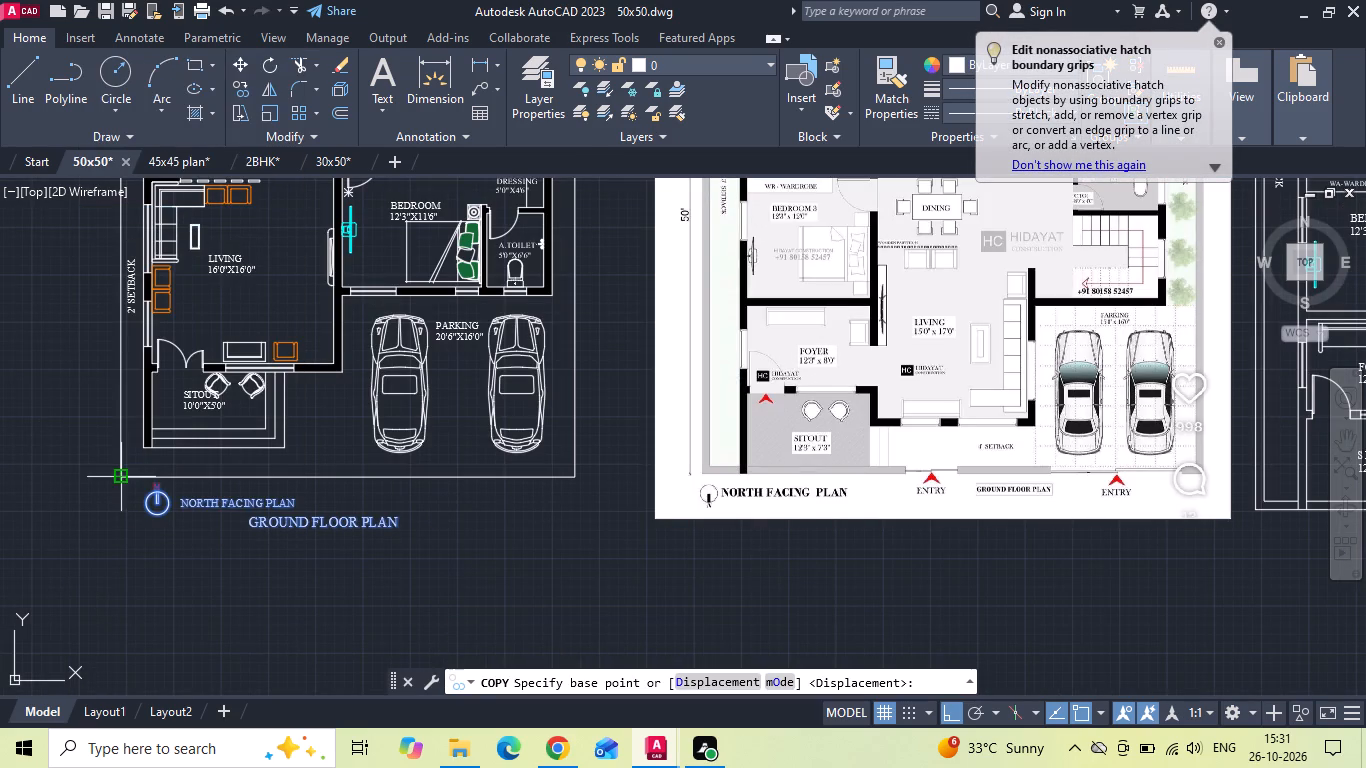
click(115, 473)
scroll(36, 488, down, 2)
scroll(615, 490, up, 2)
scroll(365, 538, up, 1)
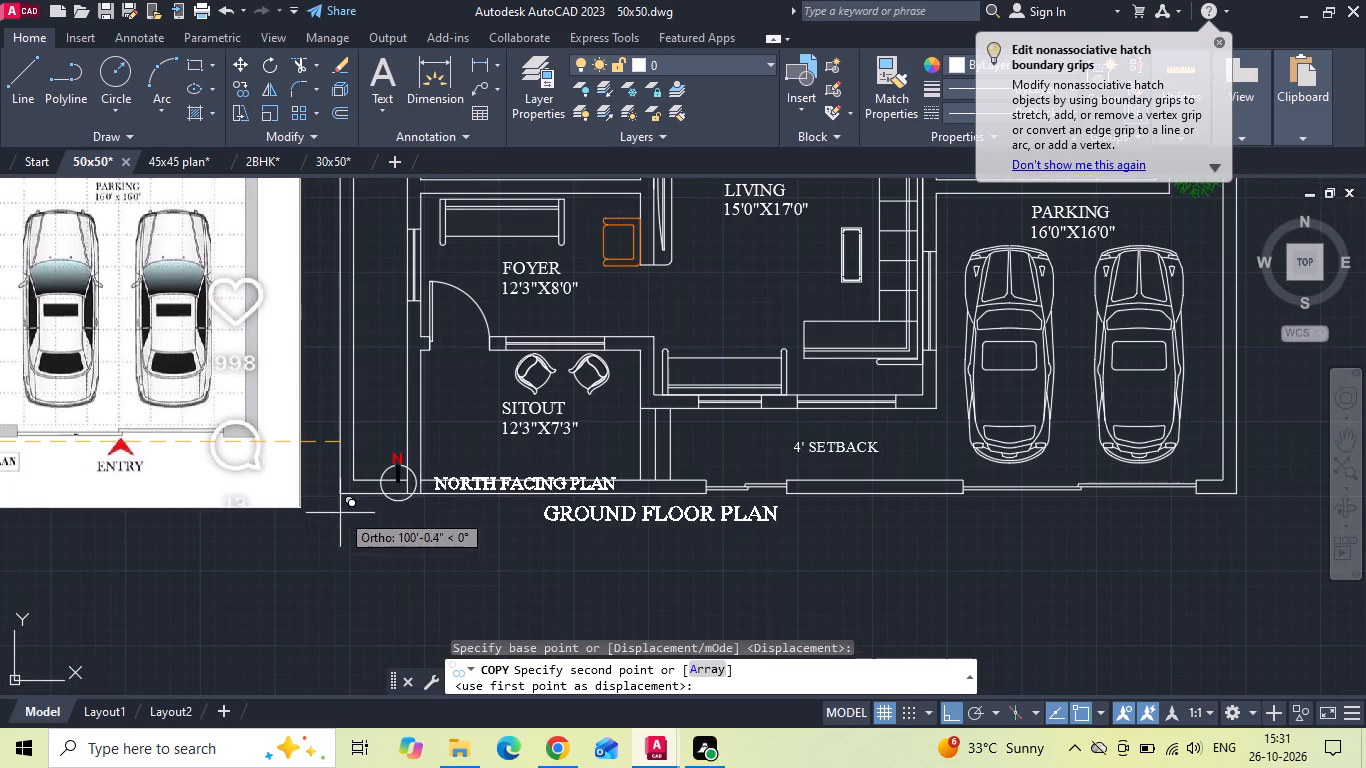
click(336, 492)
scroll(681, 460, down, 1)
key(Escape)
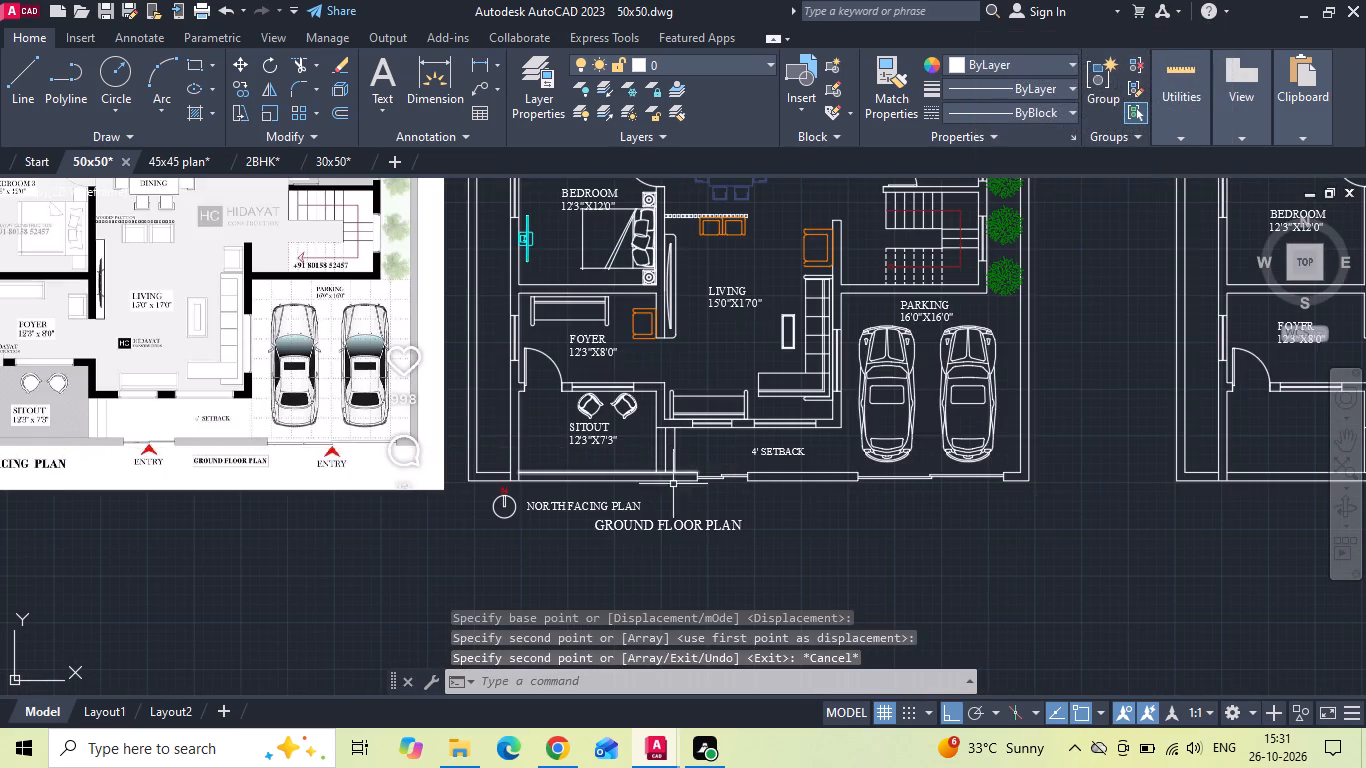
Copy the red entry arrow from the 30x50 drawing and paste it below the sliding gate near the 4' SETBACK in the 50x50 drawing.
middle_drag(628, 499, 715, 499)
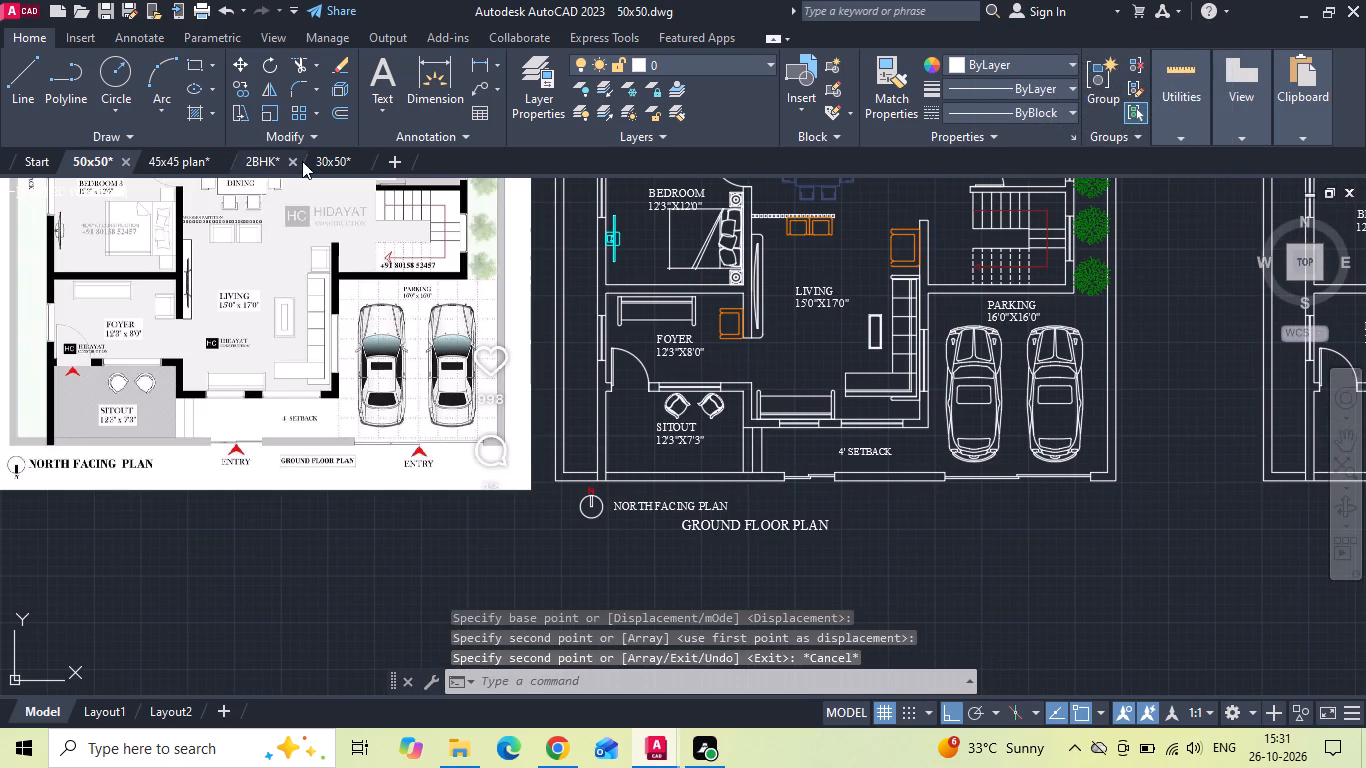
click(323, 159)
scroll(510, 520, up, 1)
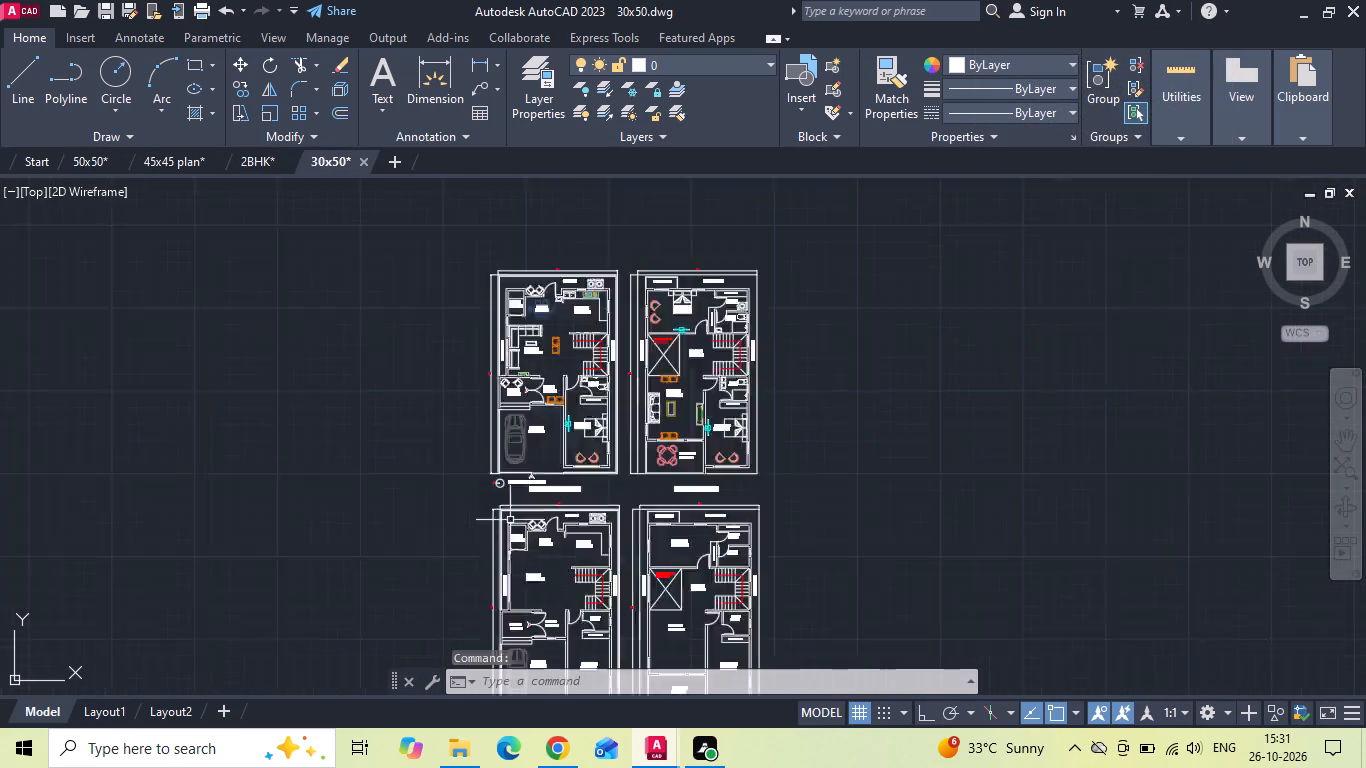
scroll(510, 520, up, 1)
scroll(576, 464, up, 3)
click(486, 454)
click(399, 436)
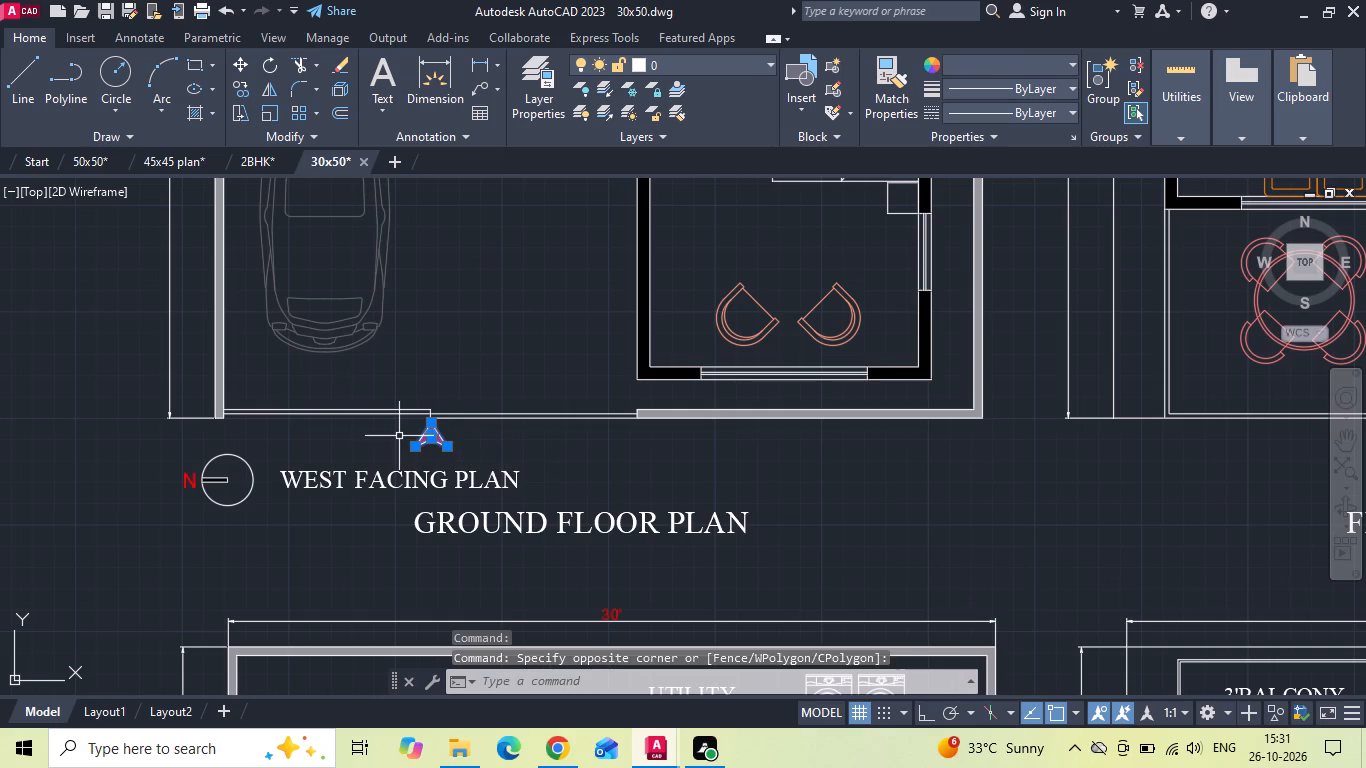
key(ctrl+c)
click(80, 162)
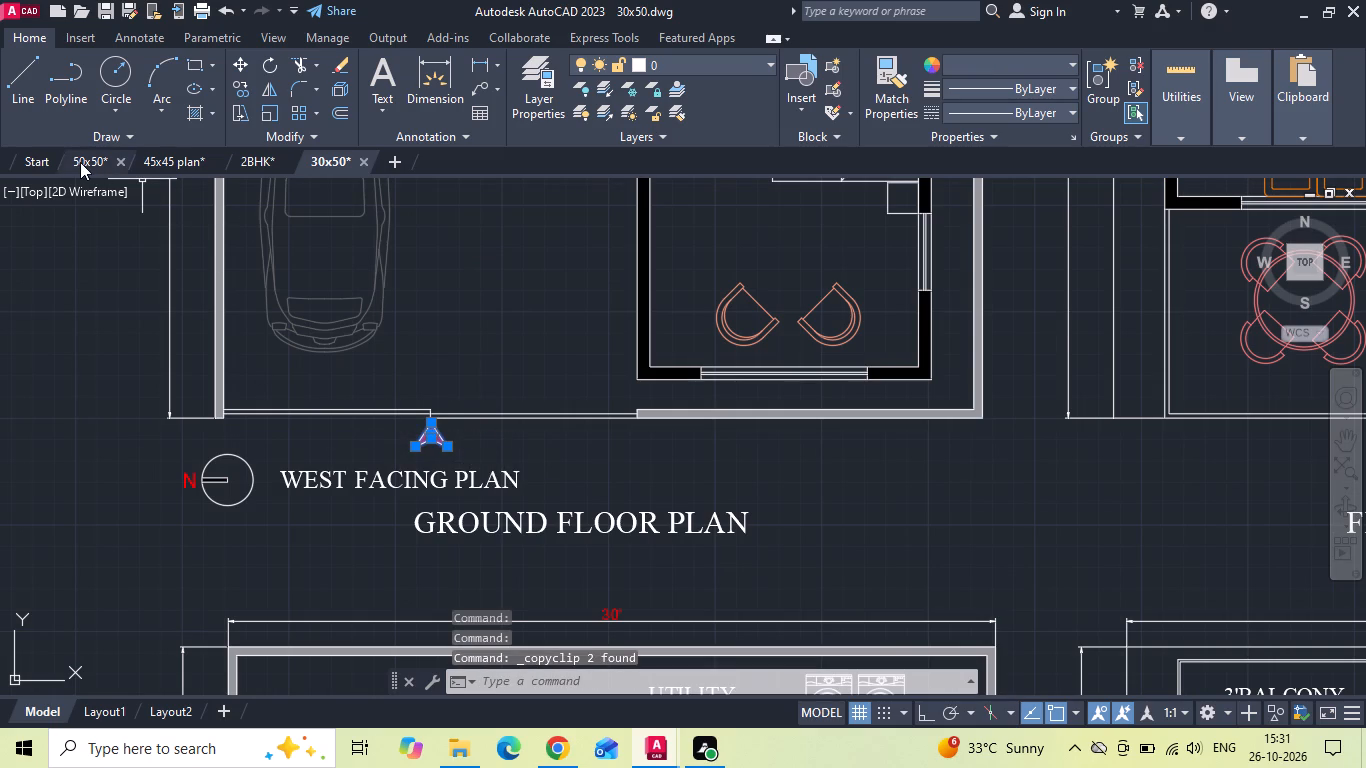
key(ctrl+v)
scroll(686, 487, up, 3)
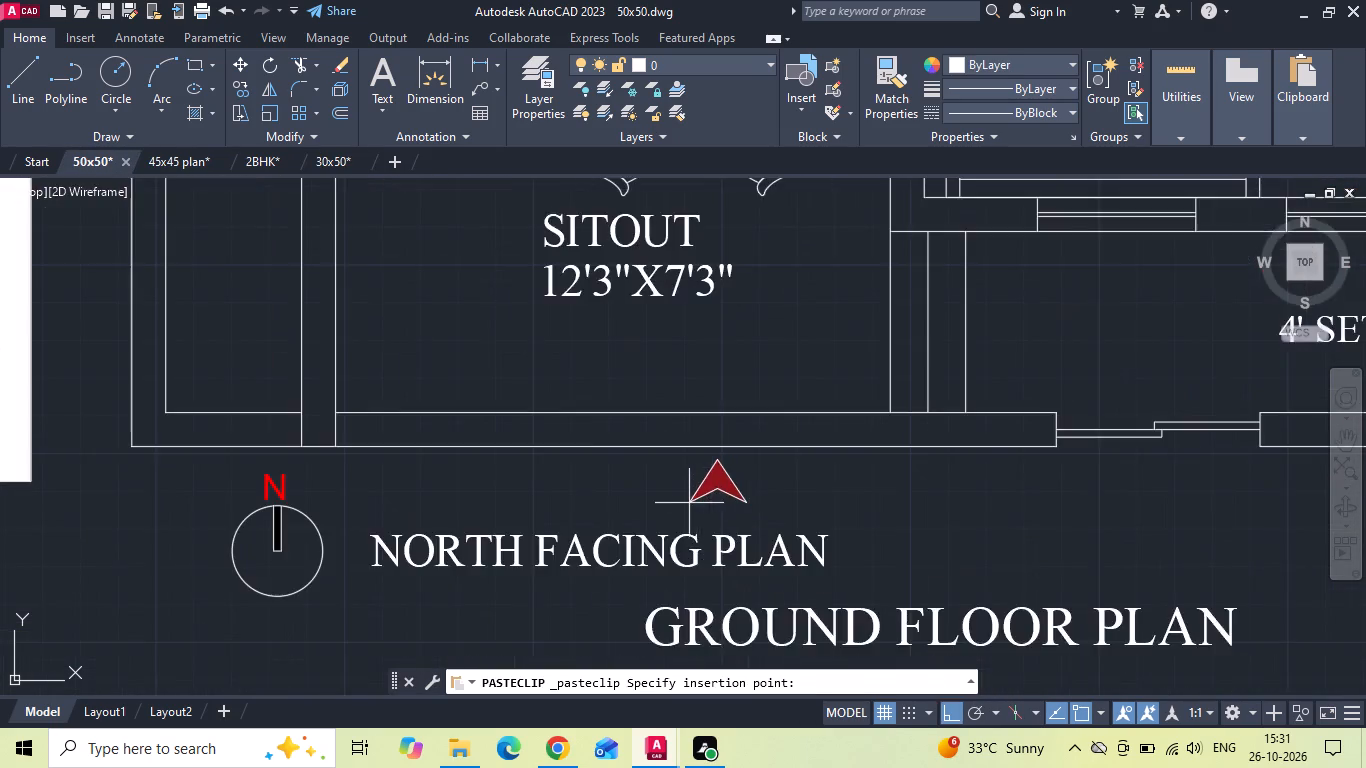
scroll(687, 503, down, 3)
scroll(864, 505, up, 3)
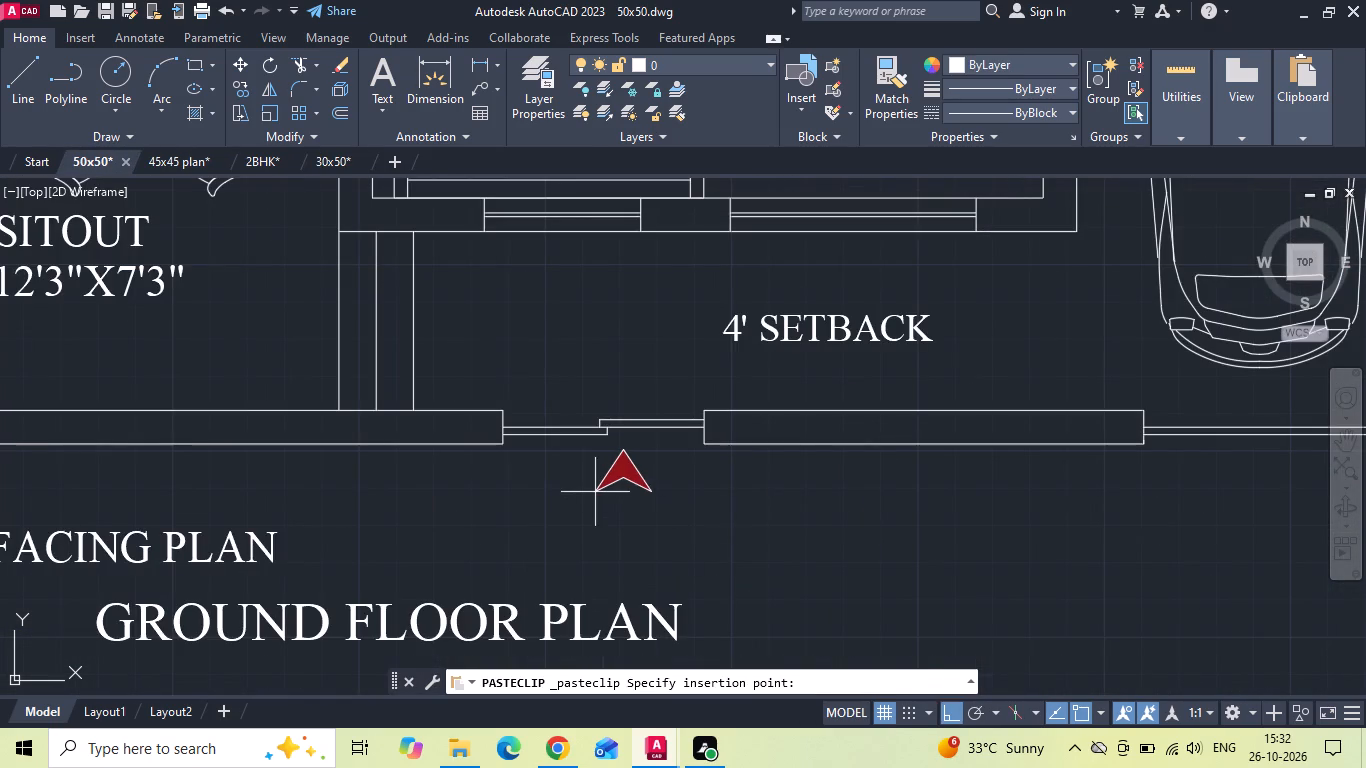
click(581, 496)
key(Escape)
click(624, 481)
key(Escape)
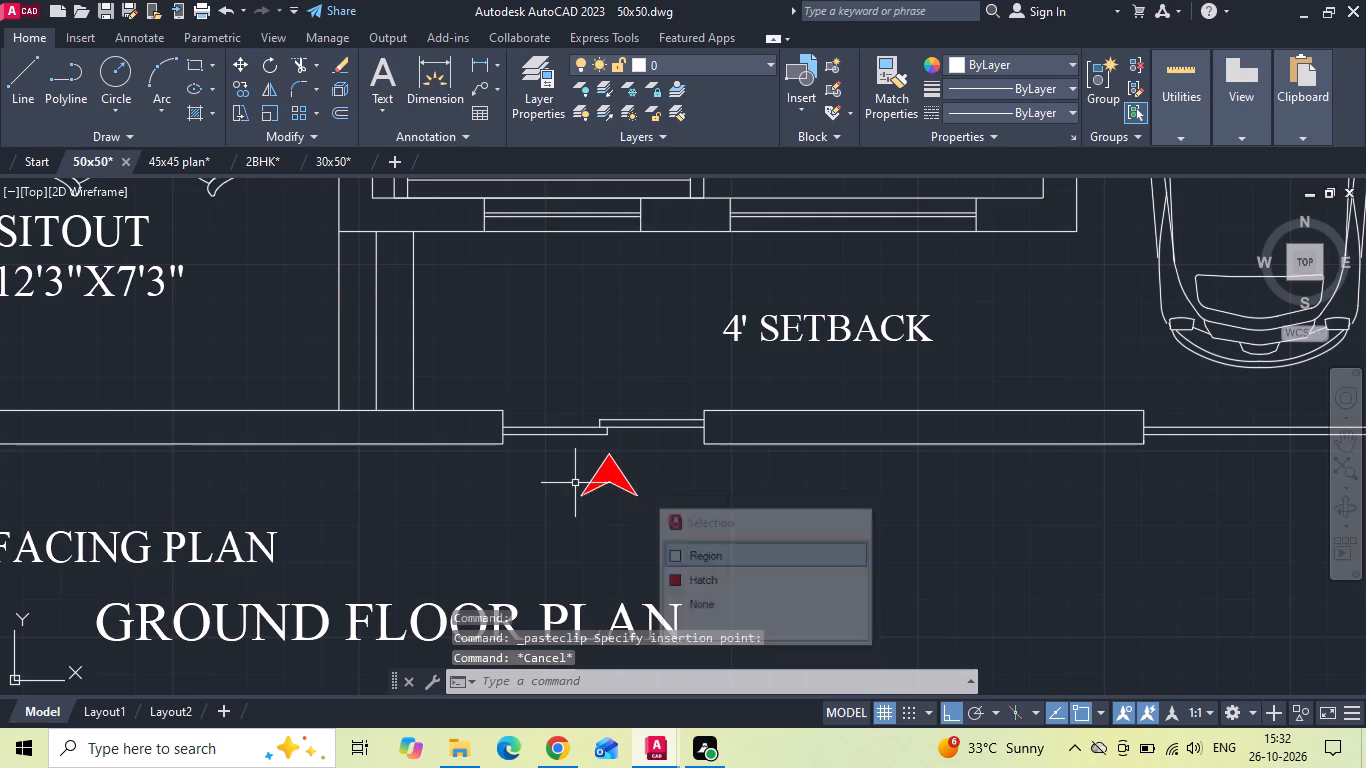
Copy the NORTH FACING PLAN text horizontally to the area just below the red entry arrow.
drag(454, 494, 214, 547)
click(157, 554)
right_click(152, 555)
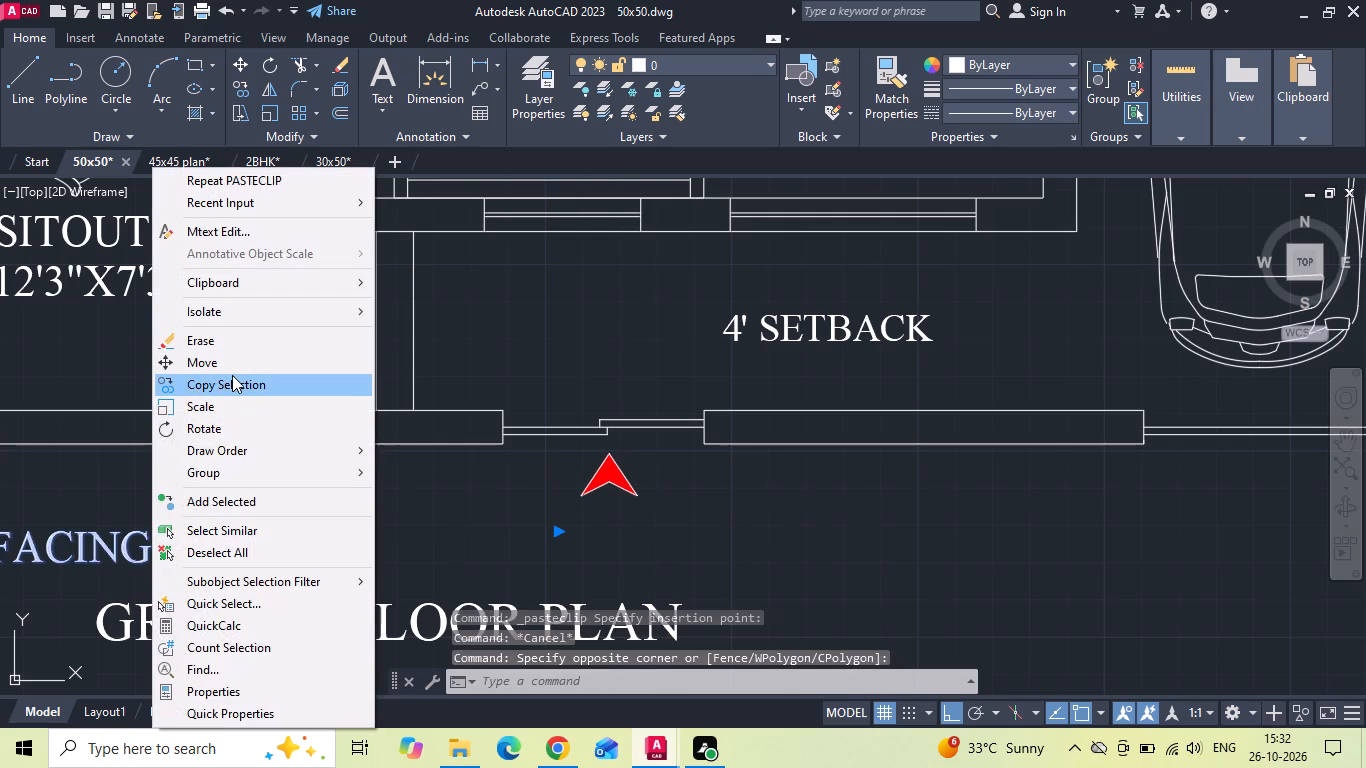
click(232, 374)
drag(119, 545, 203, 548)
click(758, 547)
key(Escape)
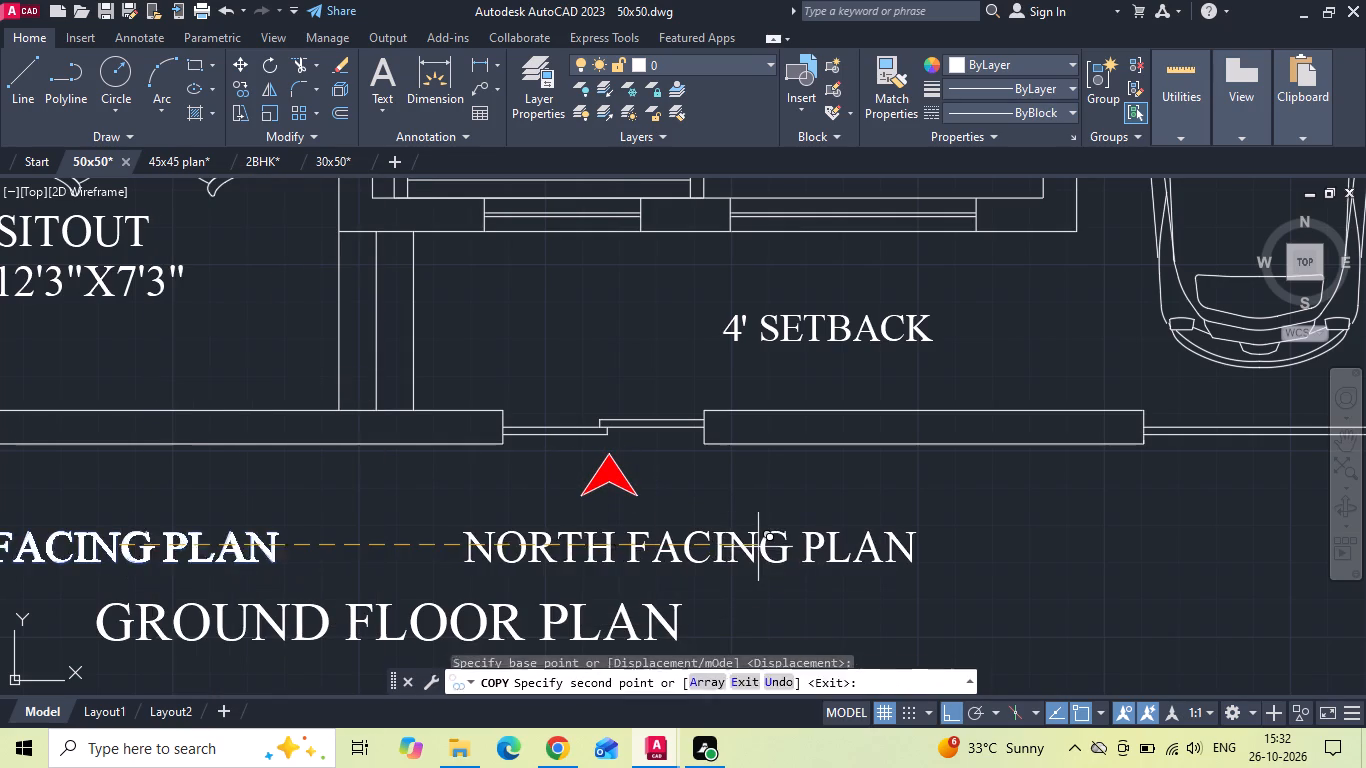
Change the copied NORTH FACING PLAN text below the arrow to ENTRY.
double_click(758, 547)
double_click(758, 549)
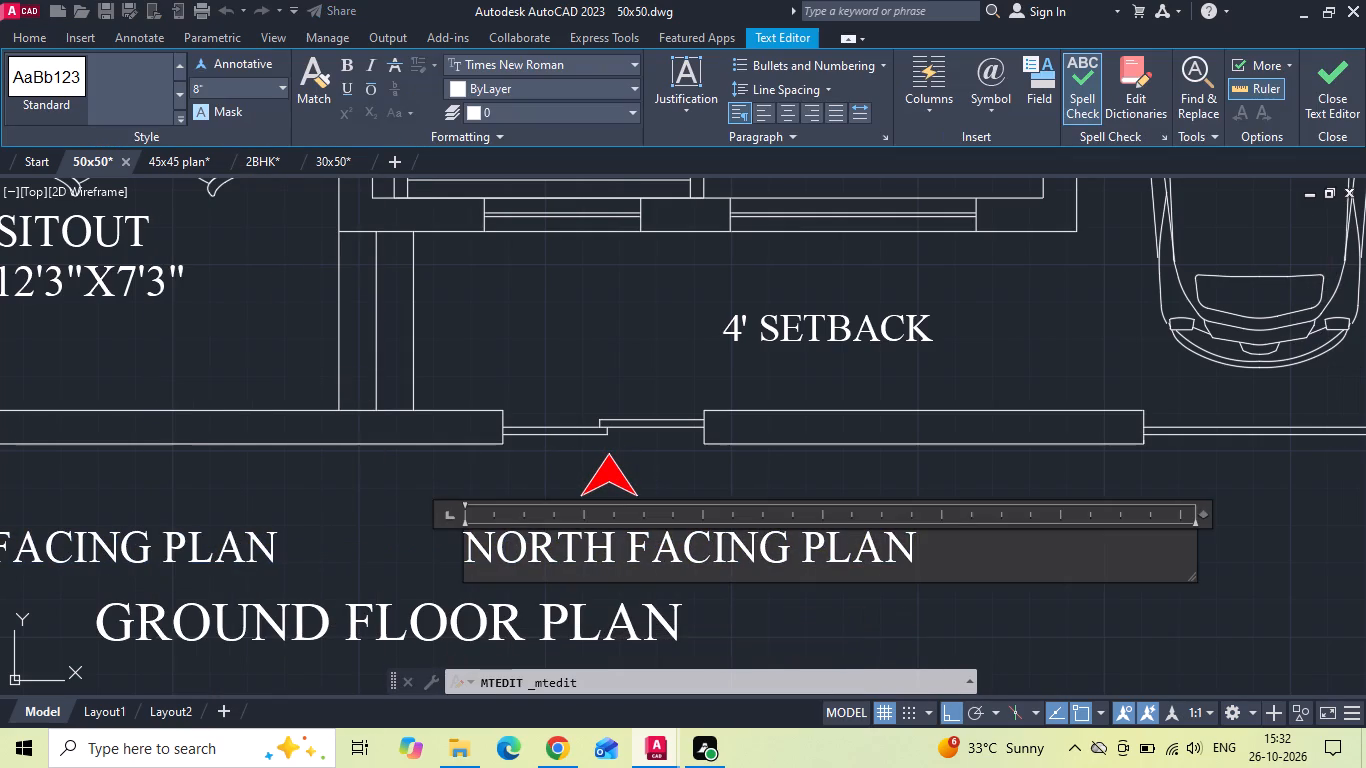
drag(919, 538, 469, 575)
key(BackSpace)
text(ENTRU)
key(BackSpace)
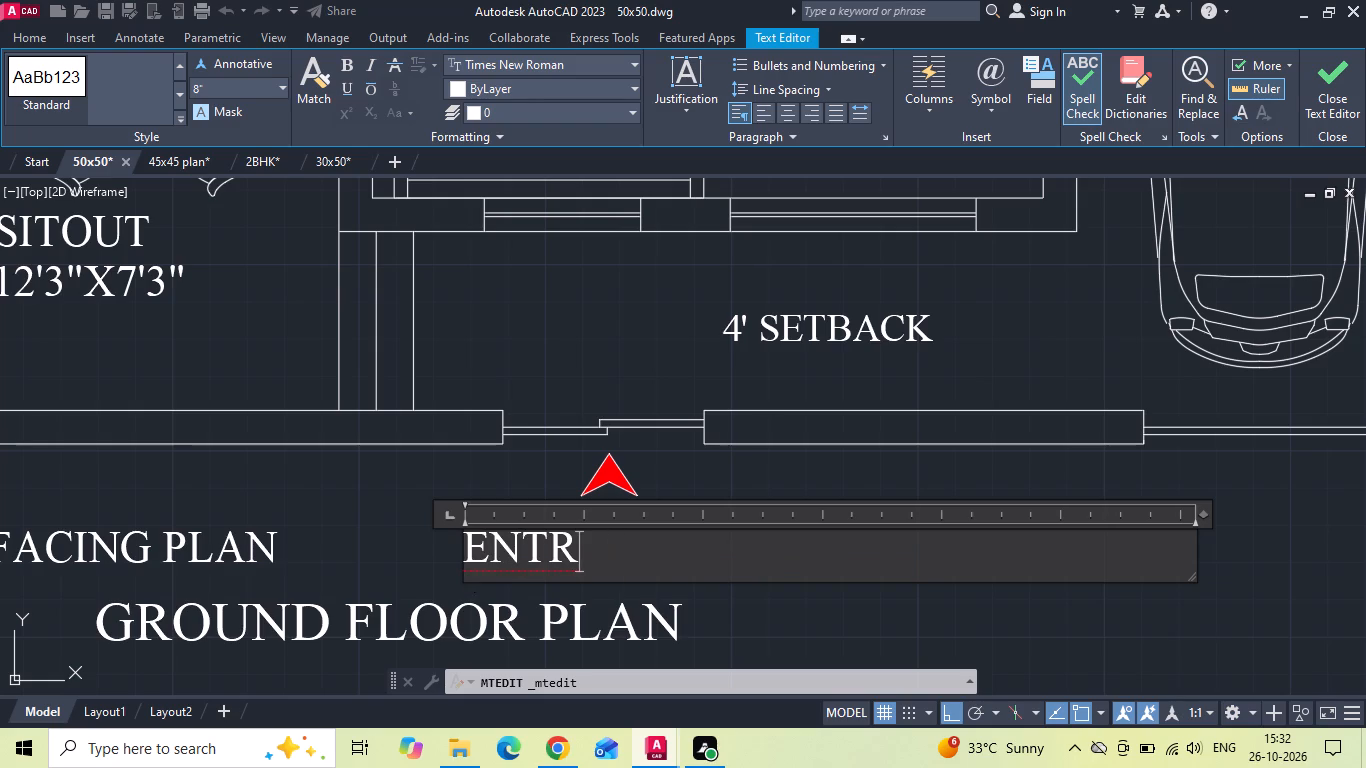
key(y)
click(459, 482)
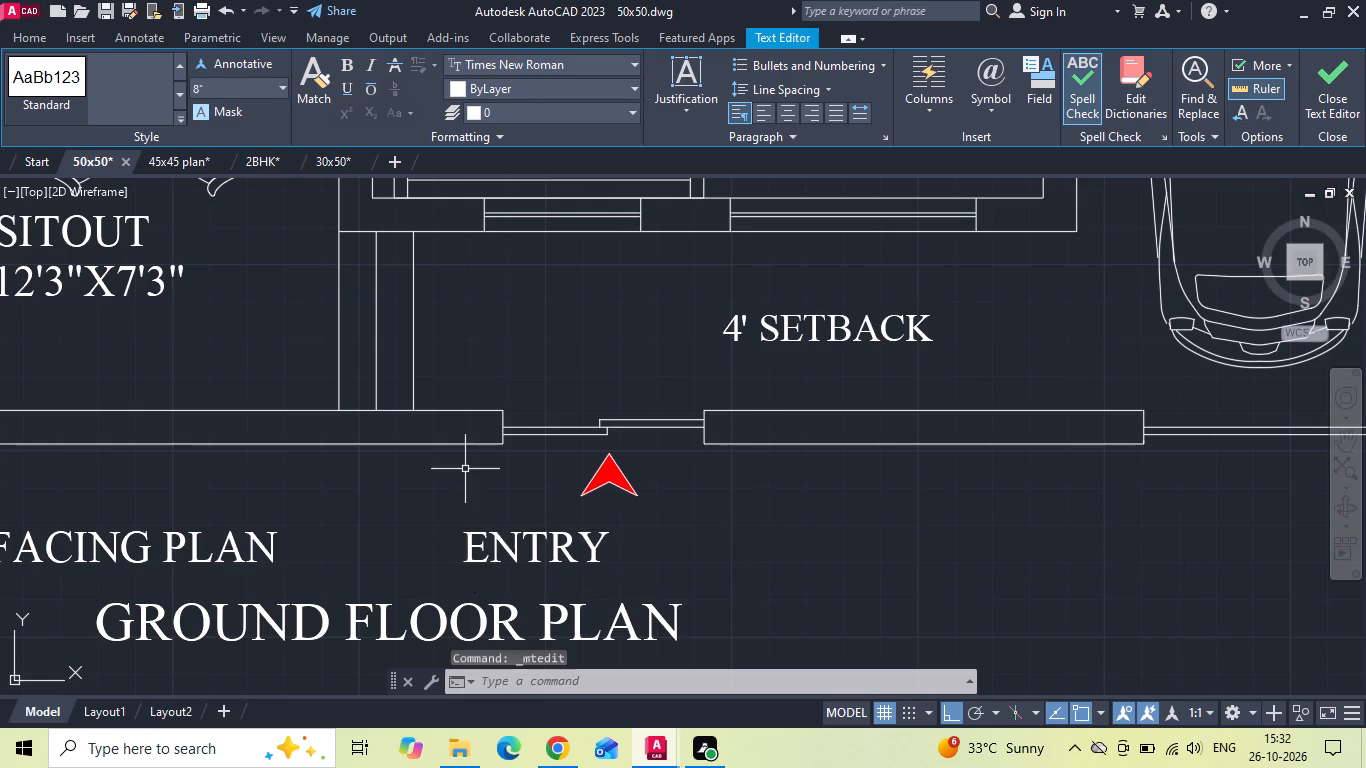
Set the text height of the ENTRY label to 6".
double_click(500, 543)
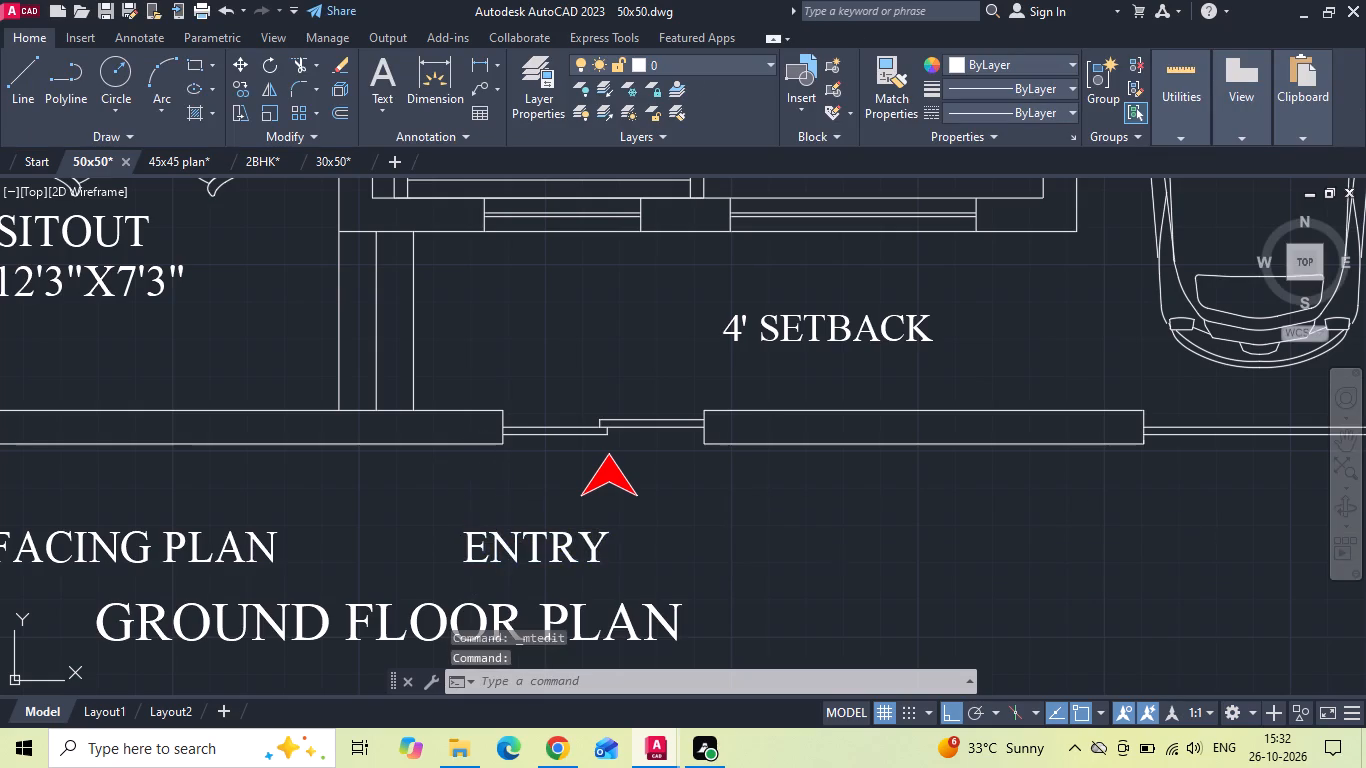
key(ctrl+a)
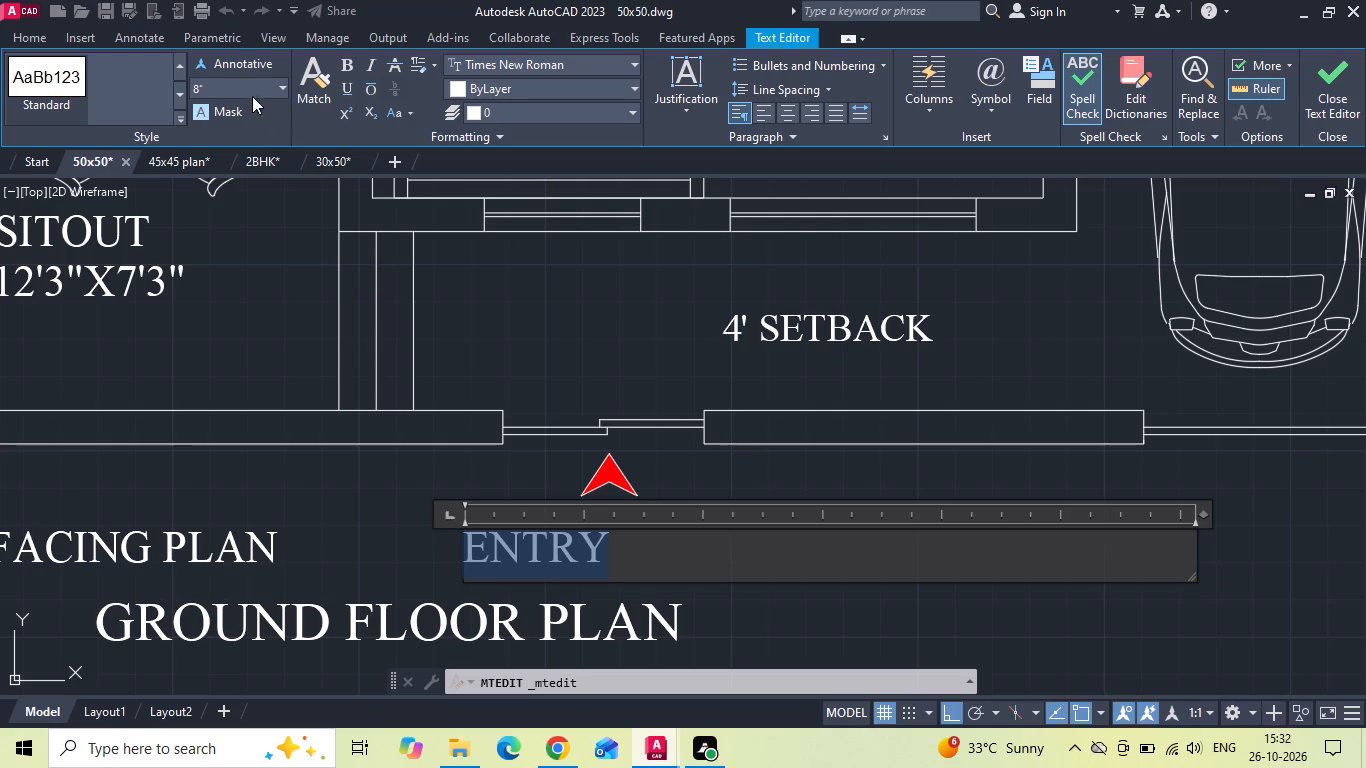
click(252, 81)
key(BackSpace)
text(6")
key(Return)
click(668, 451)
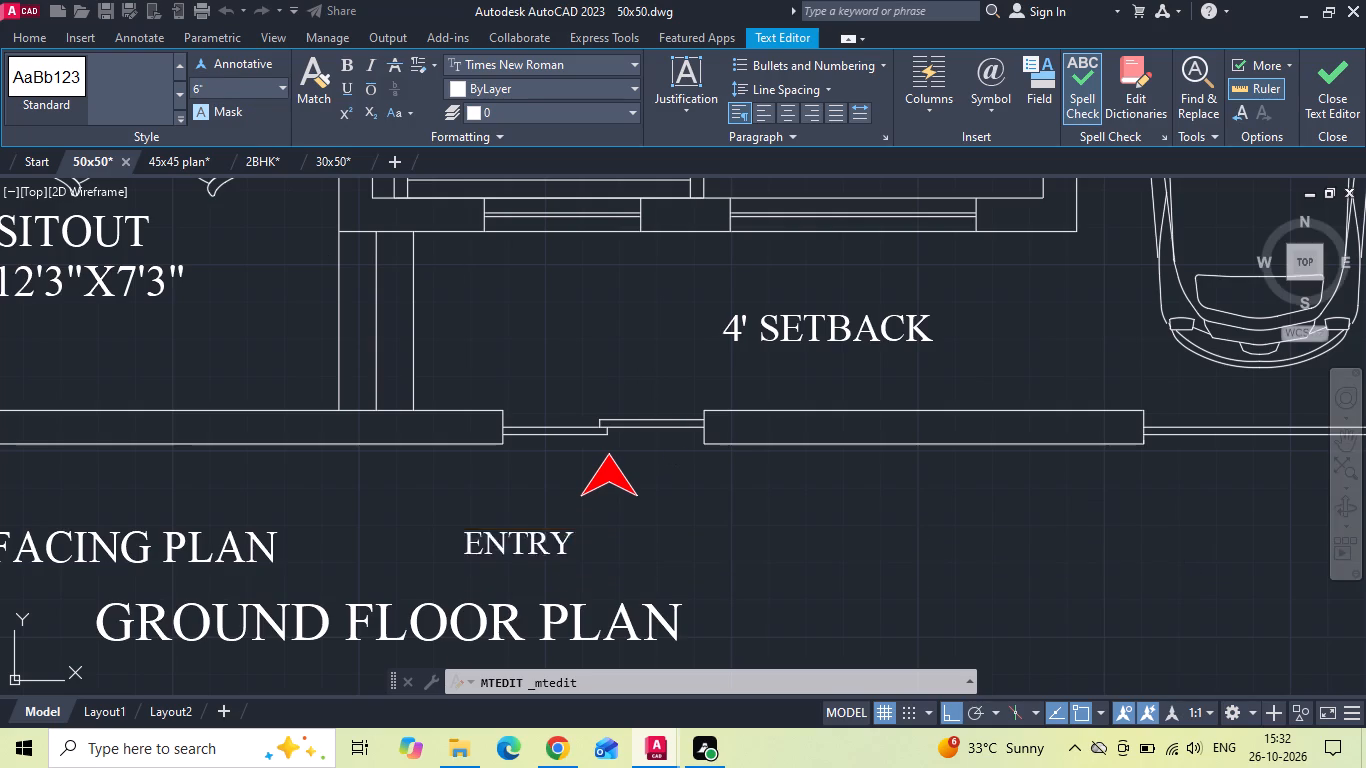
Move the ENTRY label so it sits centred directly beneath the red arrow, close to its base.
click(511, 555)
right_click(497, 510)
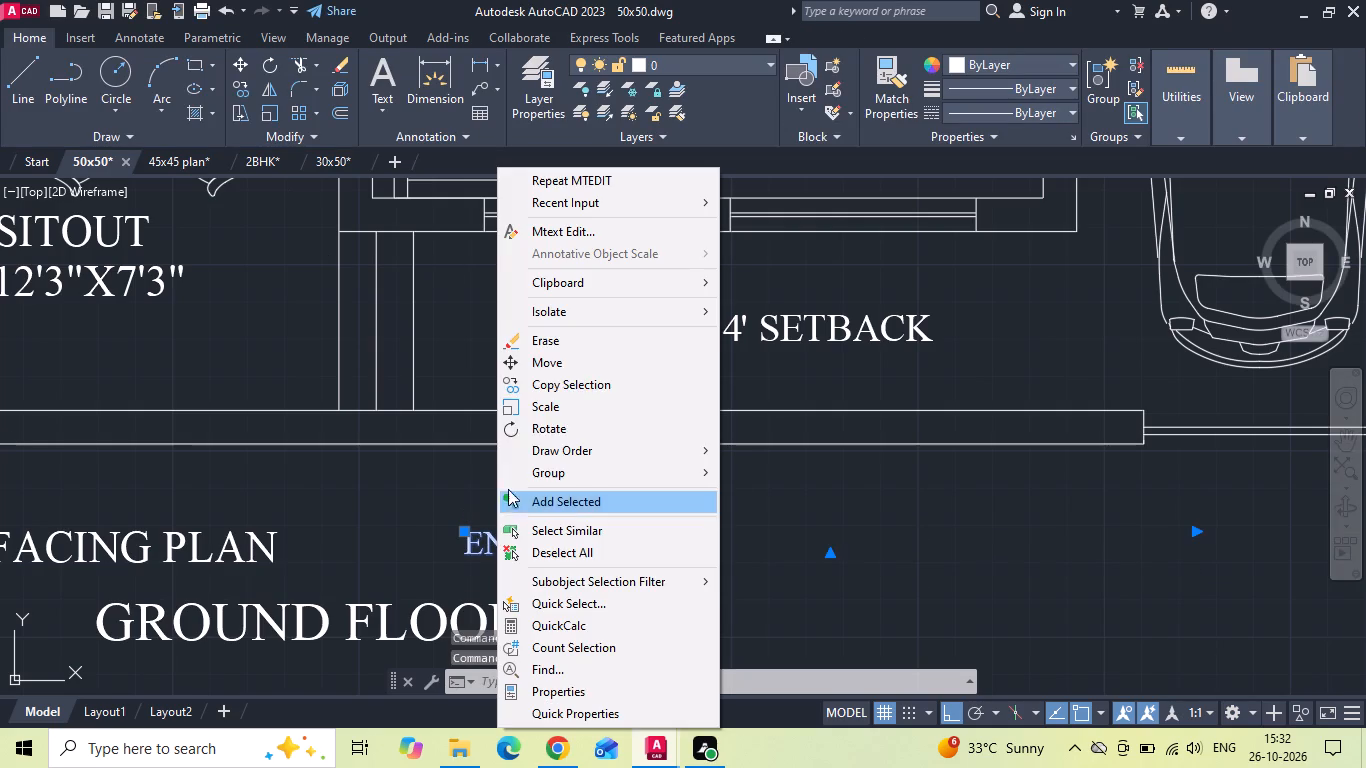
click(557, 358)
drag(601, 539, 617, 542)
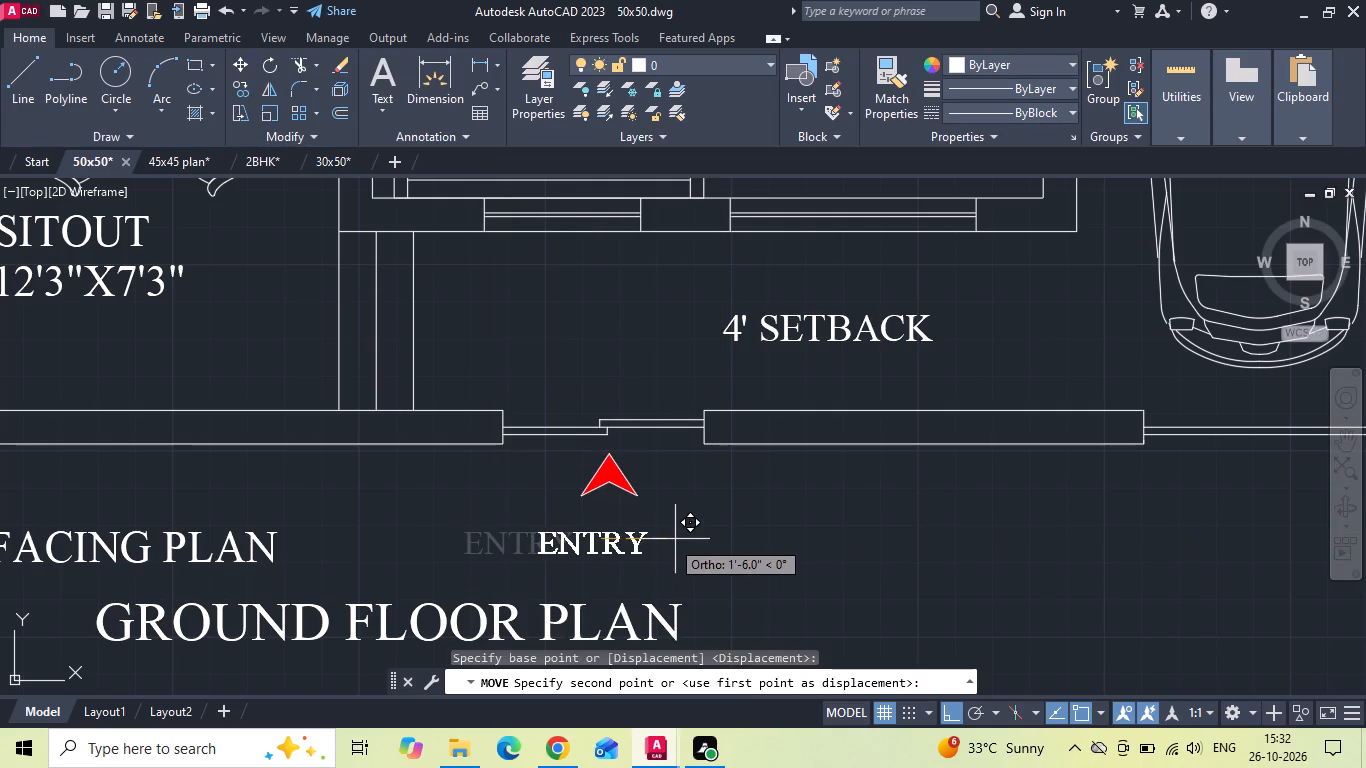
click(693, 539)
click(648, 545)
right_click(646, 541)
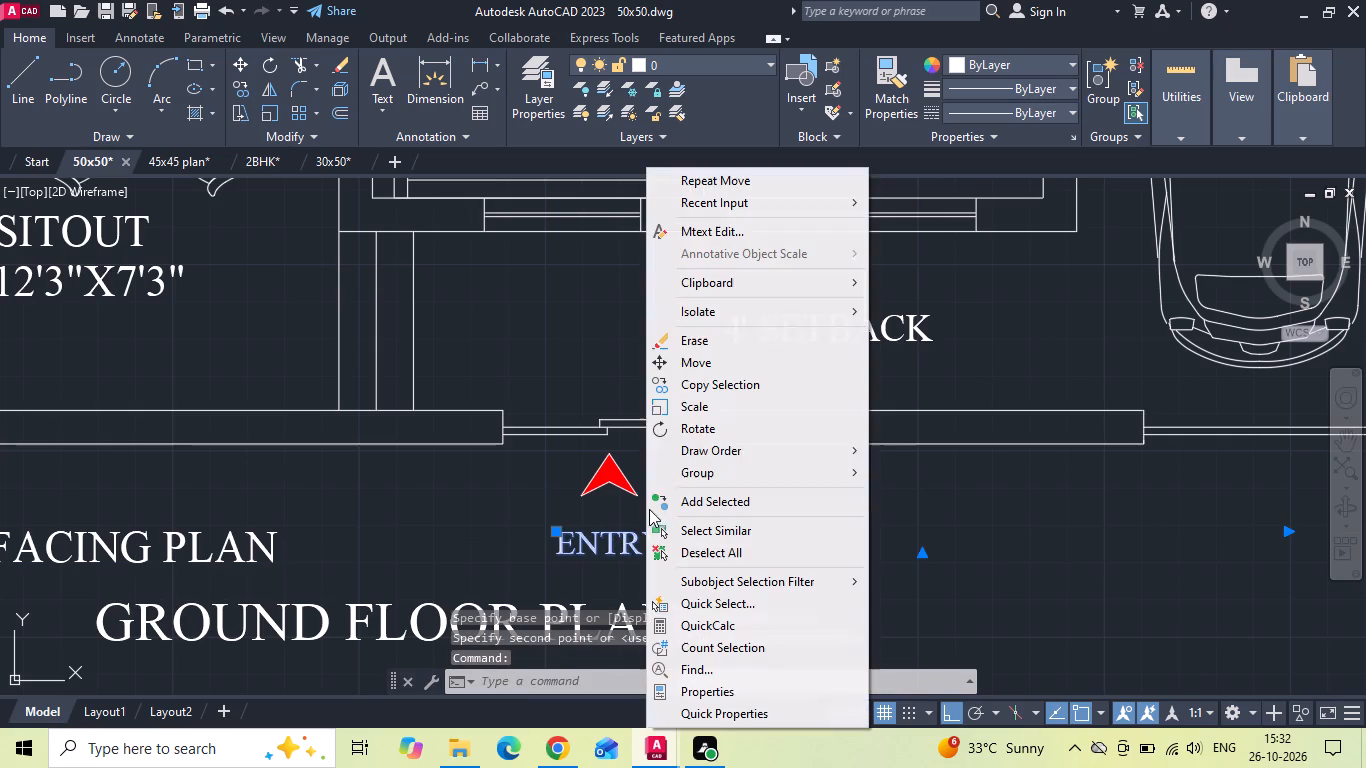
click(704, 360)
scroll(689, 501, up, 1)
click(689, 546)
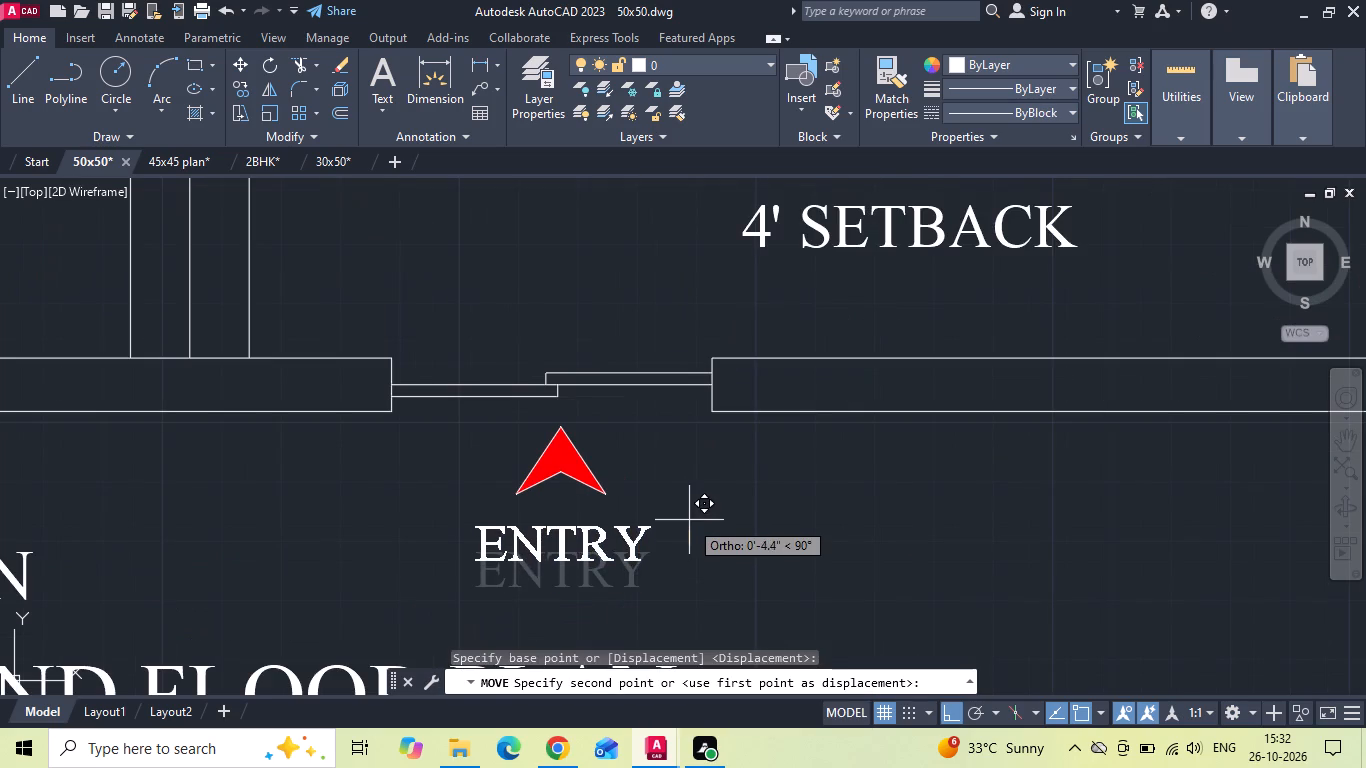
click(689, 512)
Copy the red arrow with its ENTRY label about 18'-7" along the front boundary to the parking gate.
drag(679, 474, 558, 534)
click(519, 566)
right_click(508, 556)
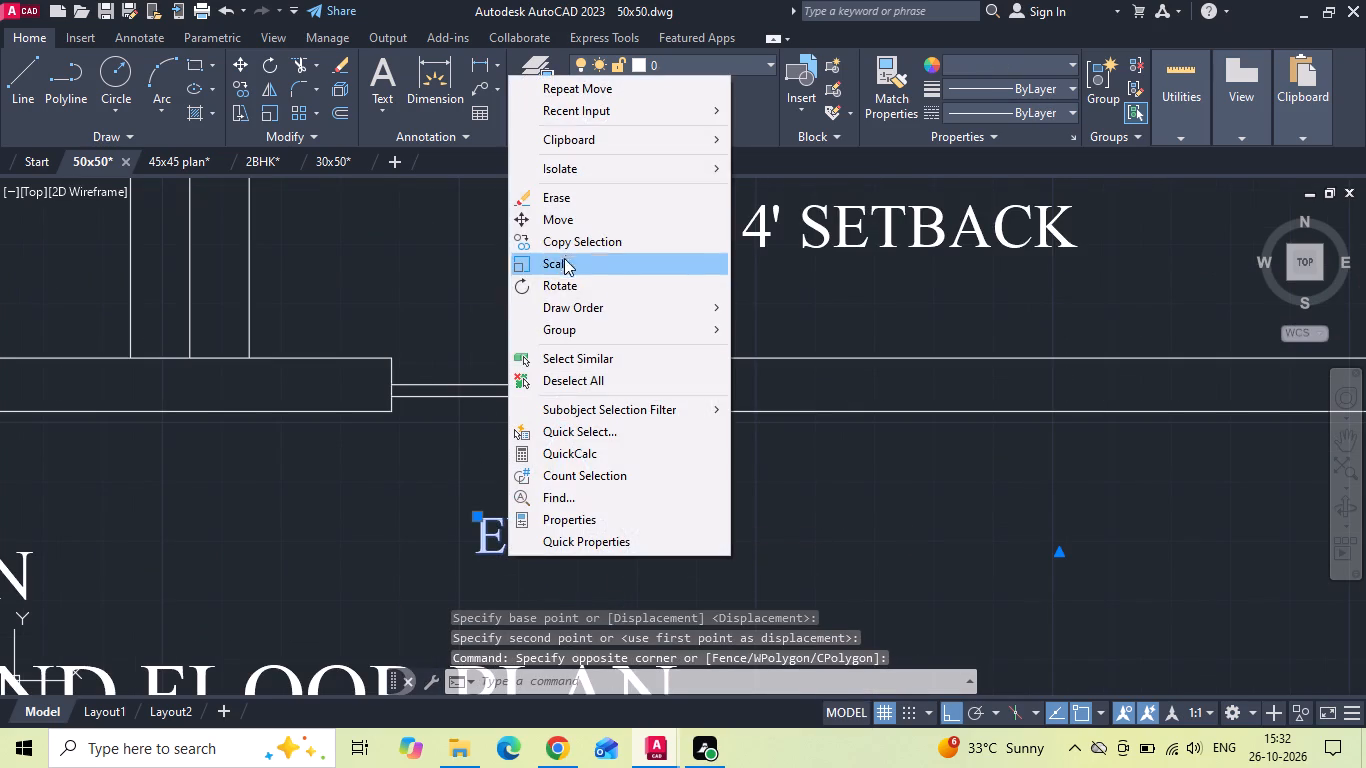
click(574, 240)
click(388, 414)
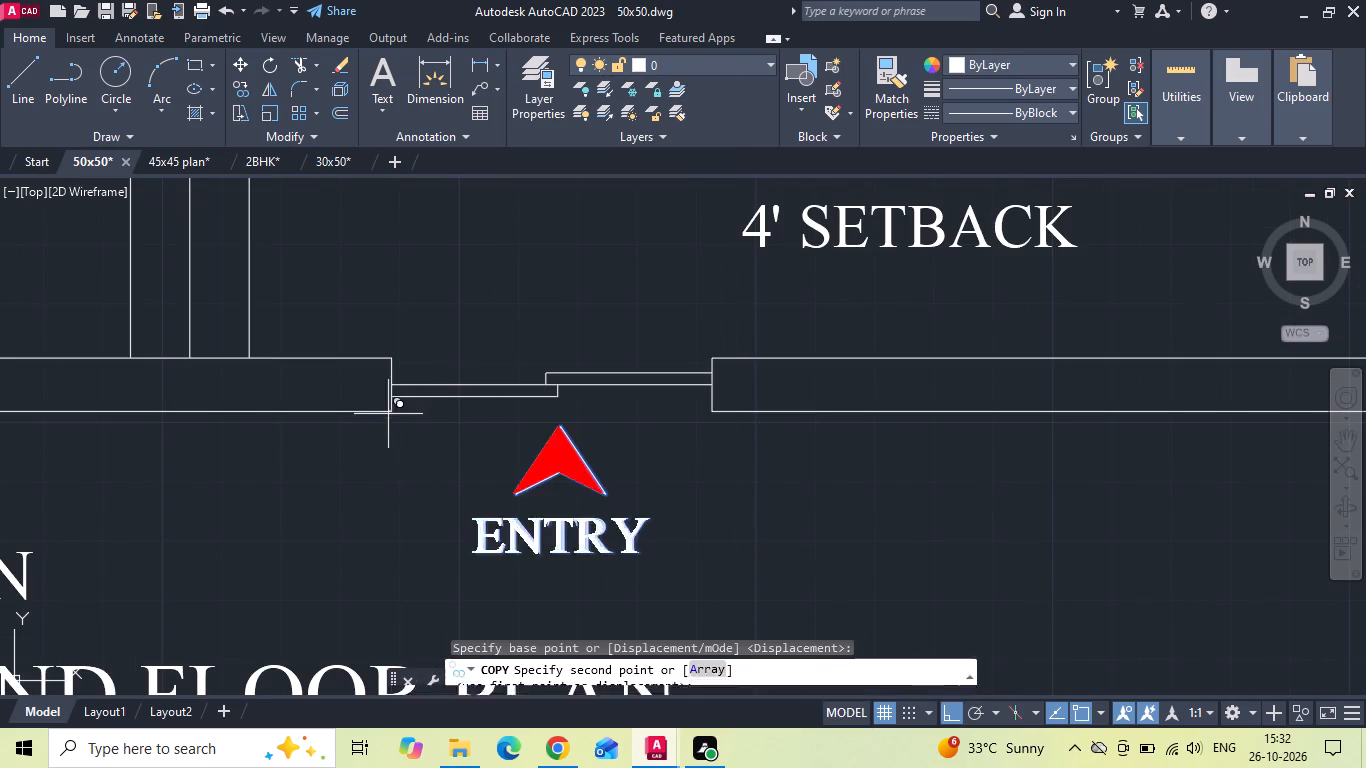
scroll(353, 427, down, 2)
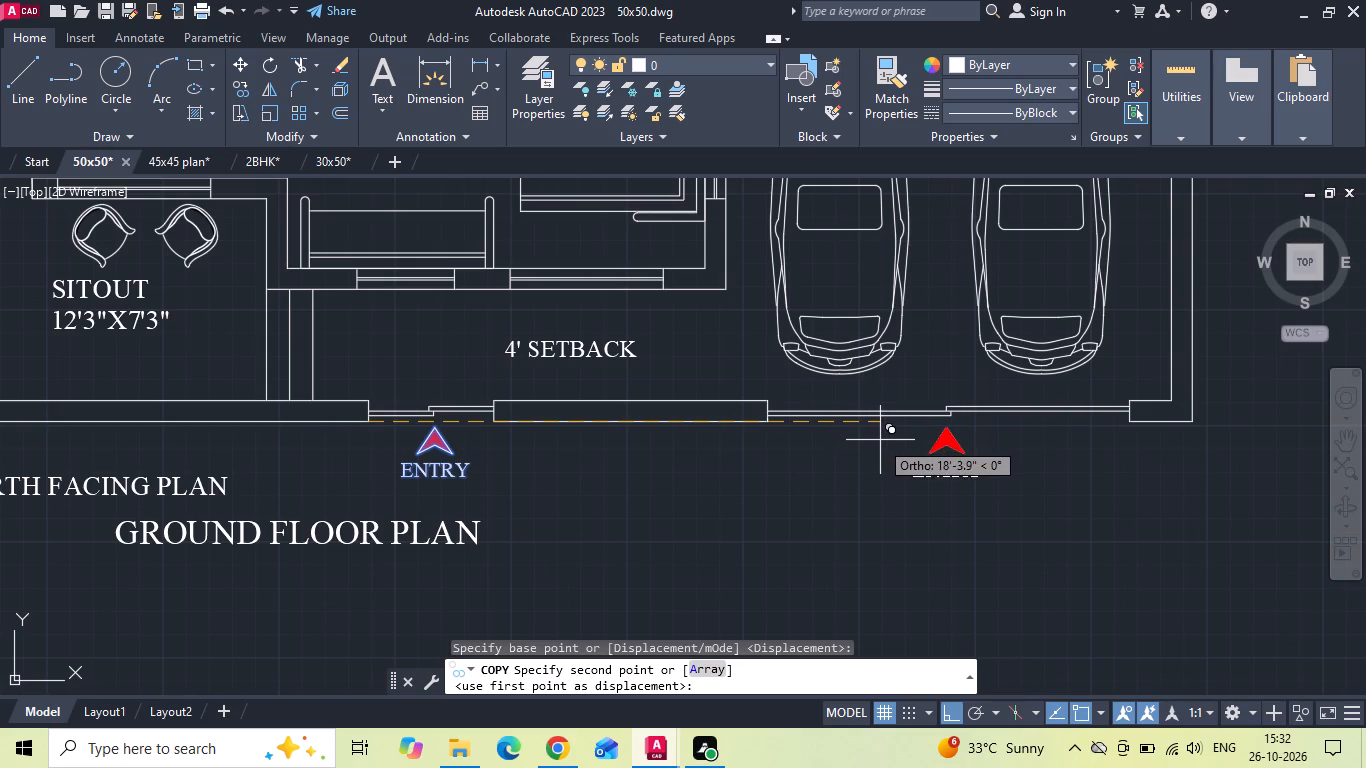
click(886, 444)
scroll(885, 447, down, 2)
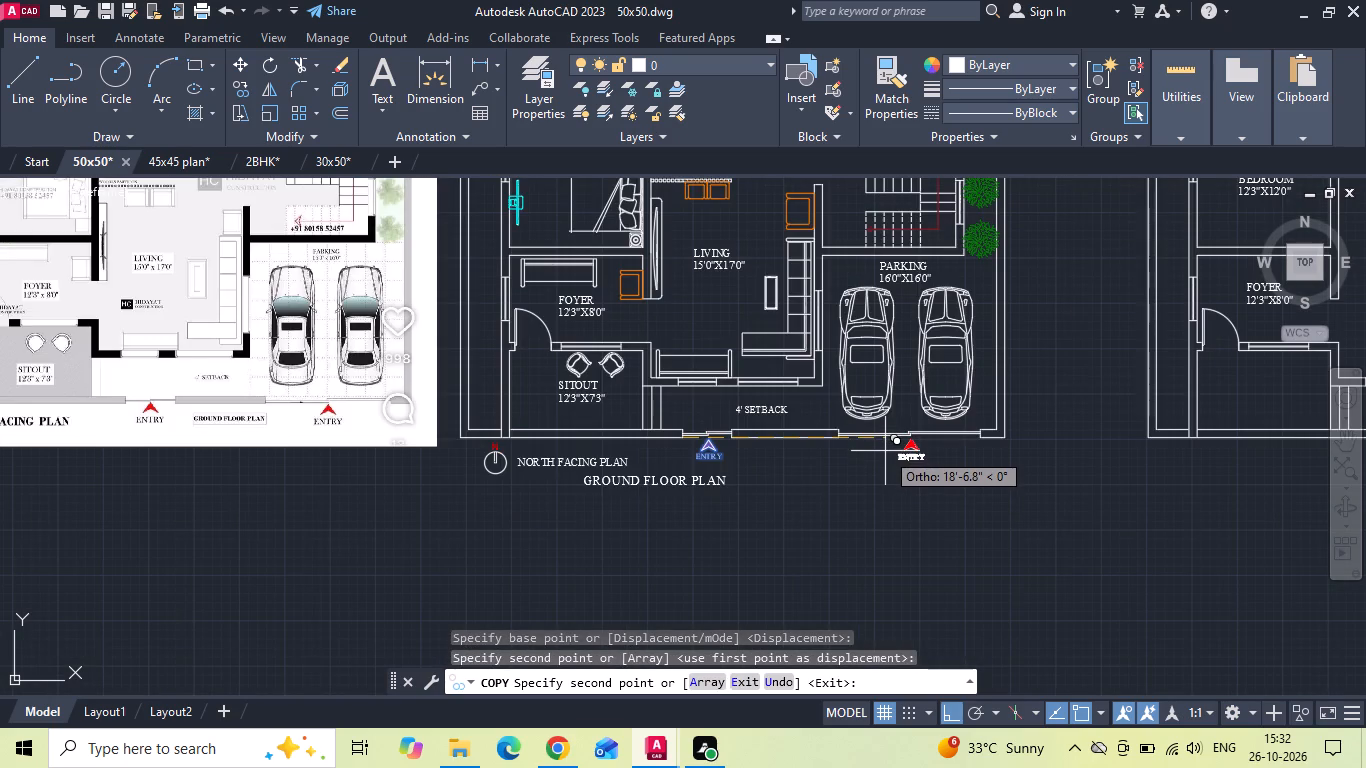
key(Escape)
Copy only the red arrow from the setback gate about 16' along the front boundary to below the sitout, in line with the foyer door.
scroll(885, 451, down, 1)
scroll(690, 438, up, 2)
scroll(878, 460, up, 2)
click(940, 470)
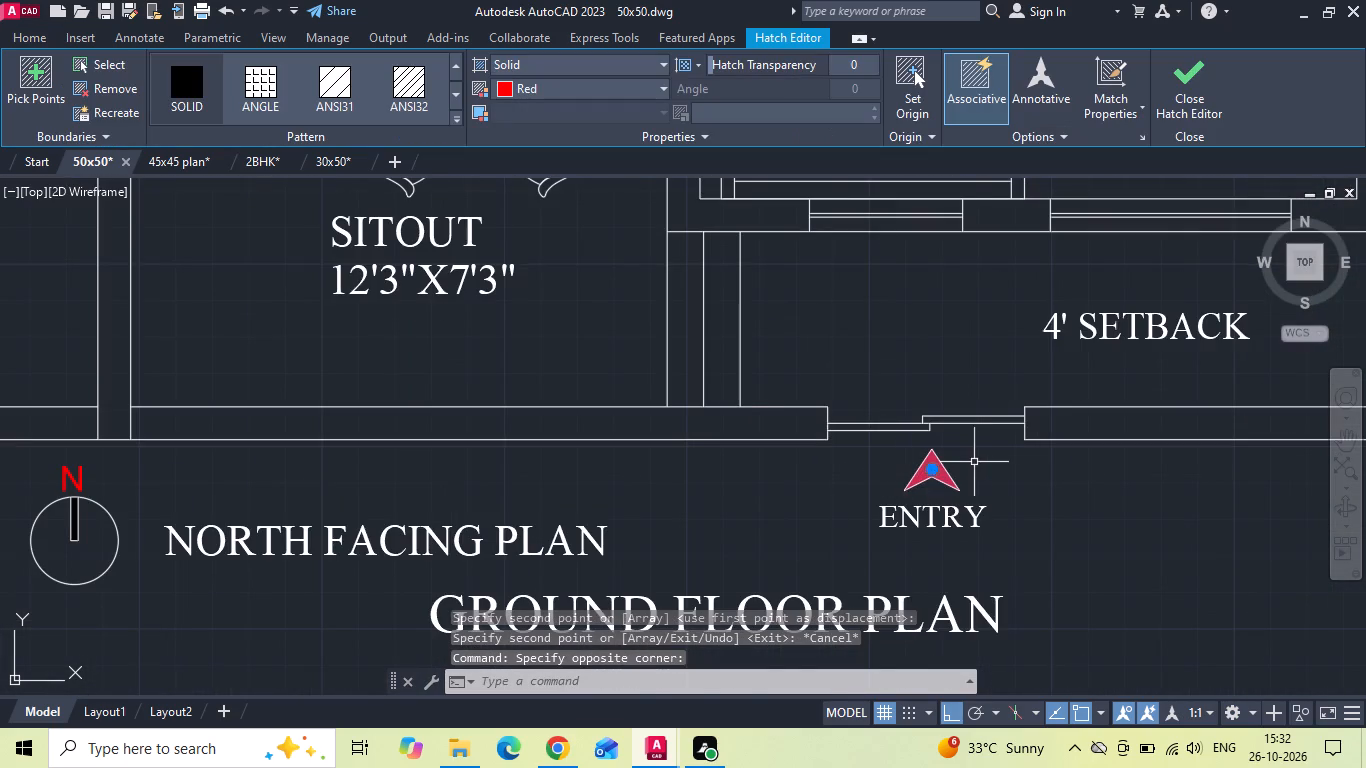
scroll(981, 464, up, 1)
drag(981, 464, 925, 481)
click(802, 502)
right_click(802, 502)
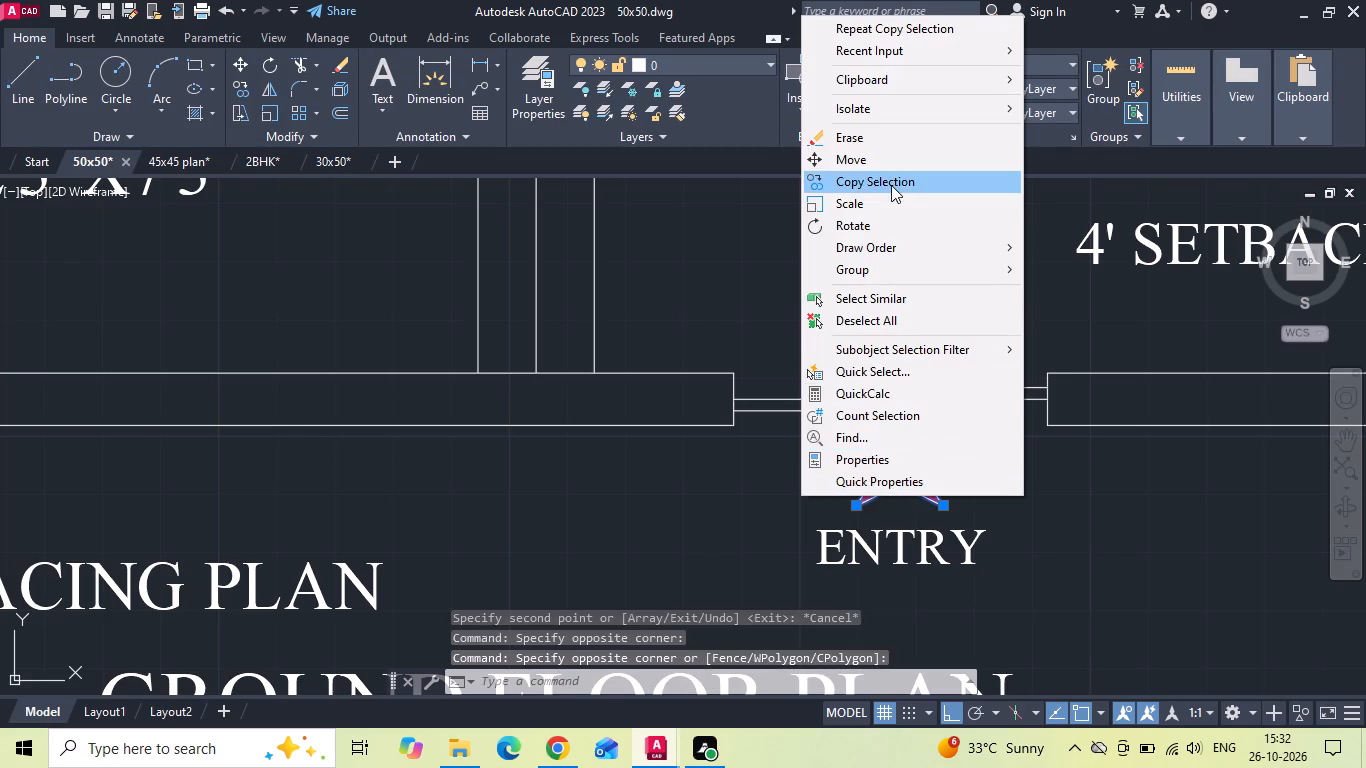
click(891, 184)
click(898, 442)
scroll(905, 548, down, 2)
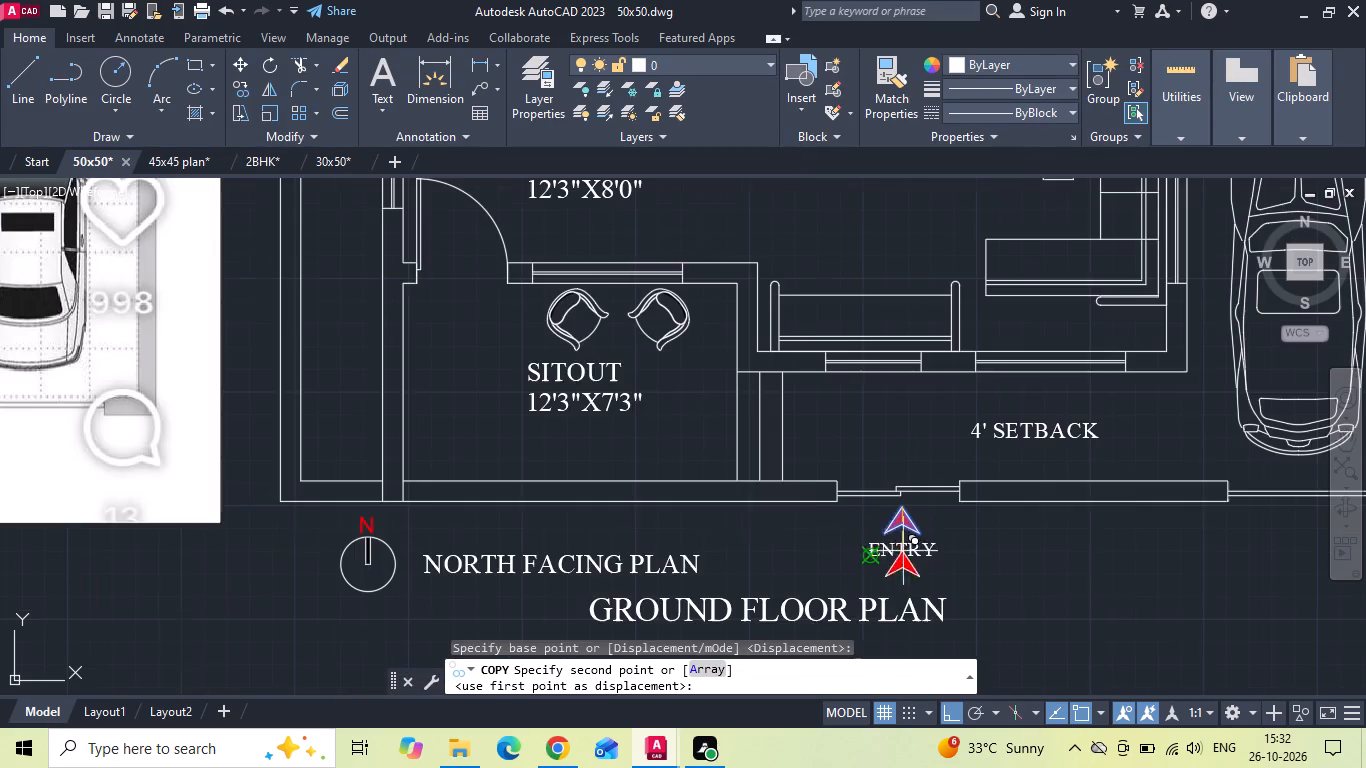
click(464, 275)
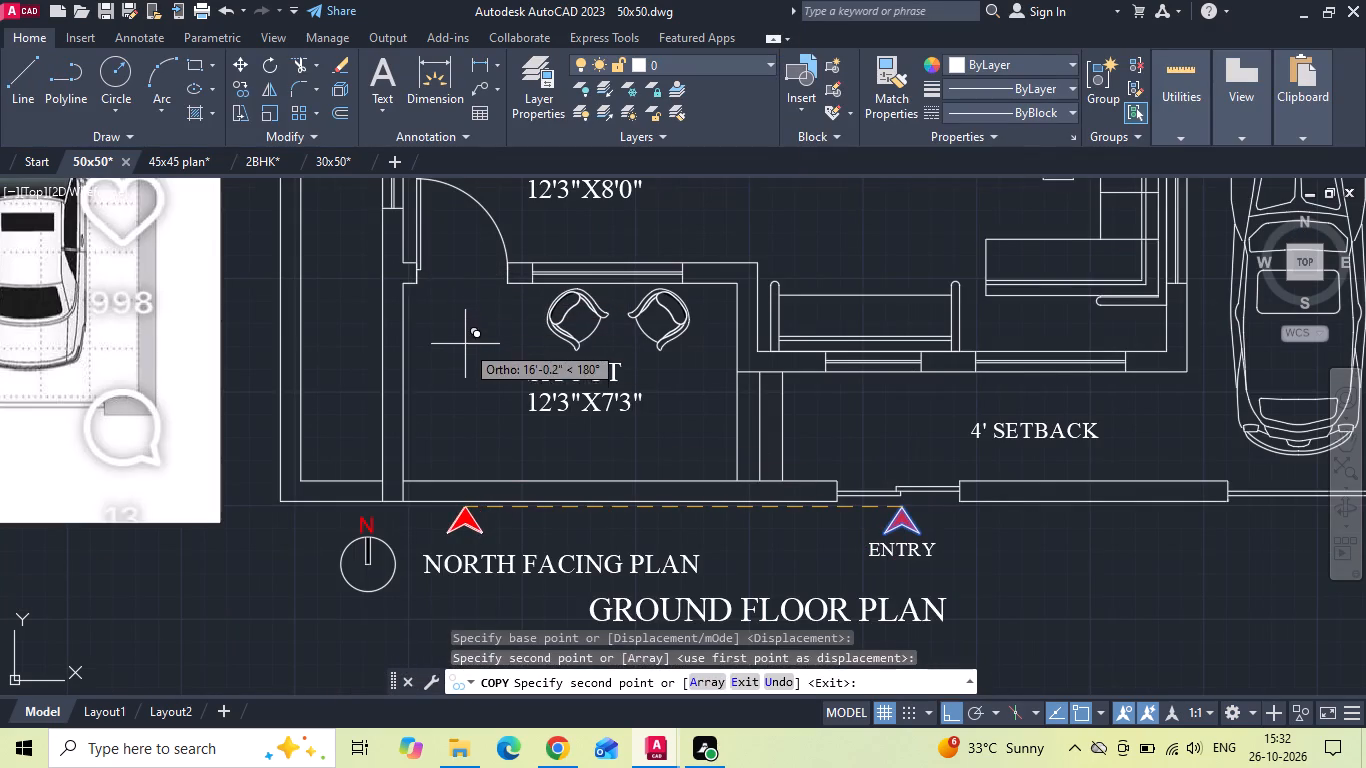
key(Escape)
Move the copied arrow straight up into the sitout, just in front of the foyer door opening.
drag(506, 528, 494, 531)
click(441, 531)
right_click(441, 531)
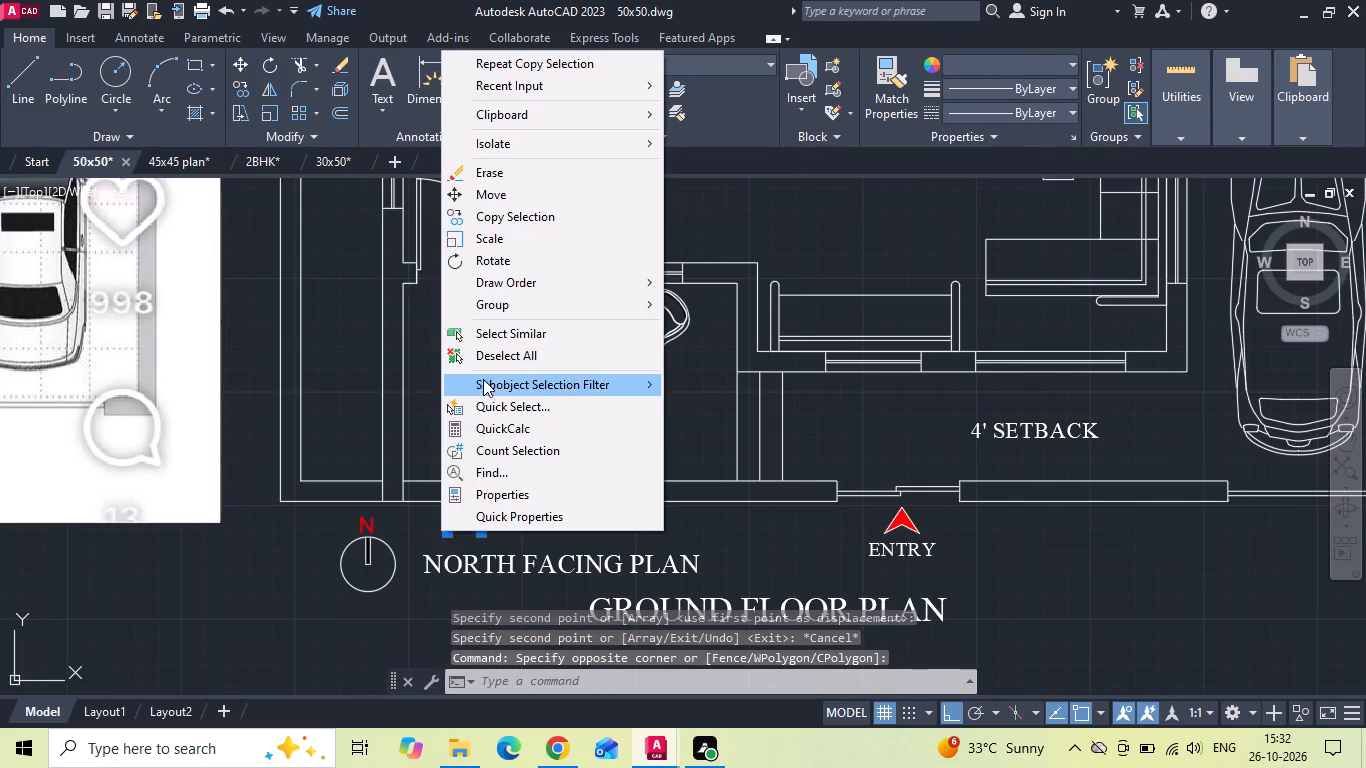
click(511, 196)
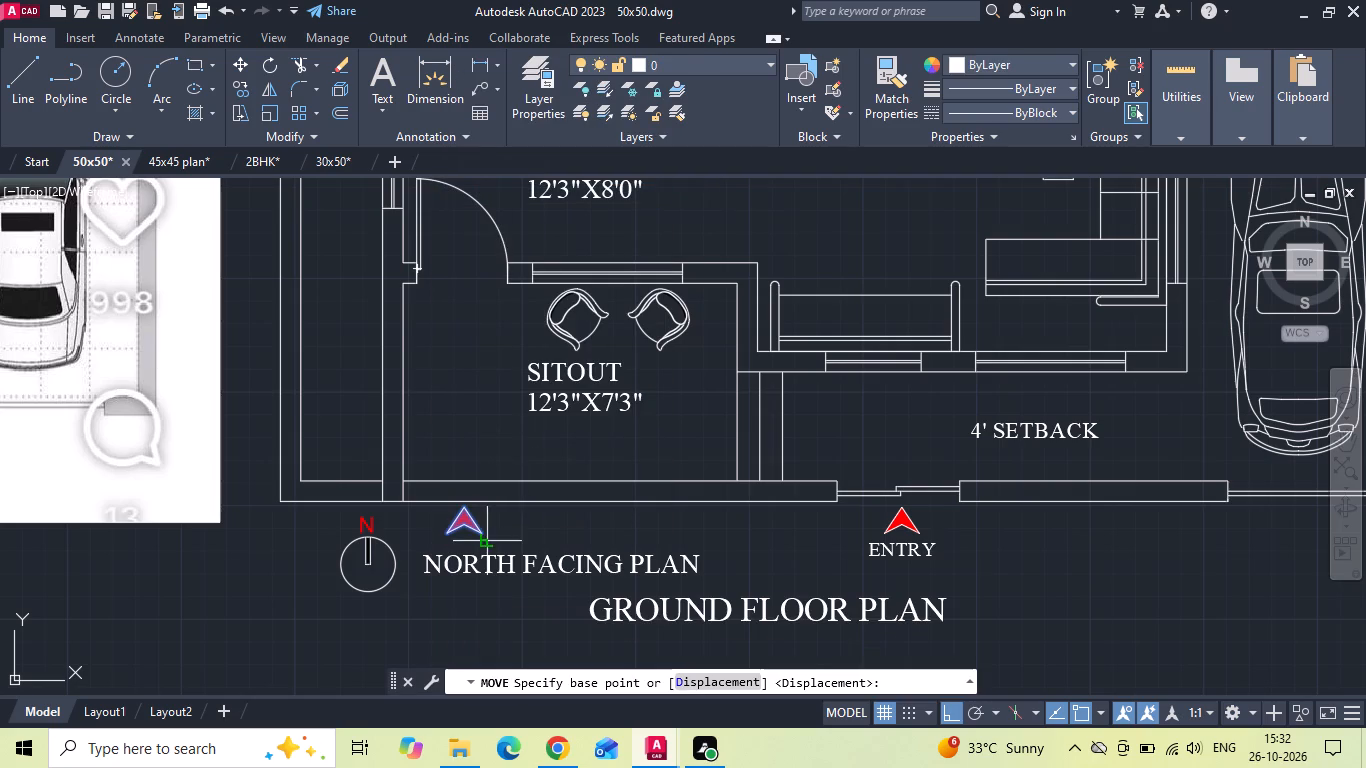
click(480, 549)
scroll(453, 319, up, 1)
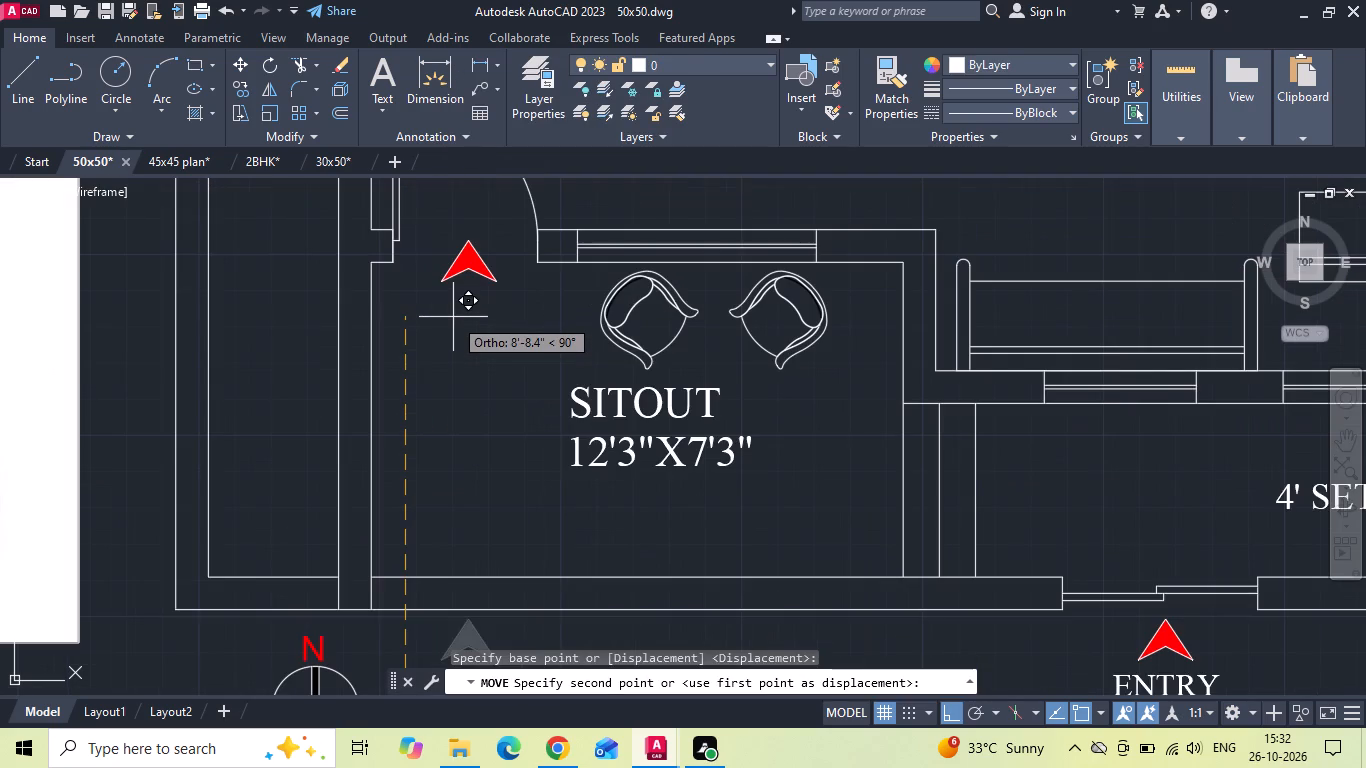
click(453, 327)
key(Escape)
Save the 50x50 drawing.
key(ctrl+s)
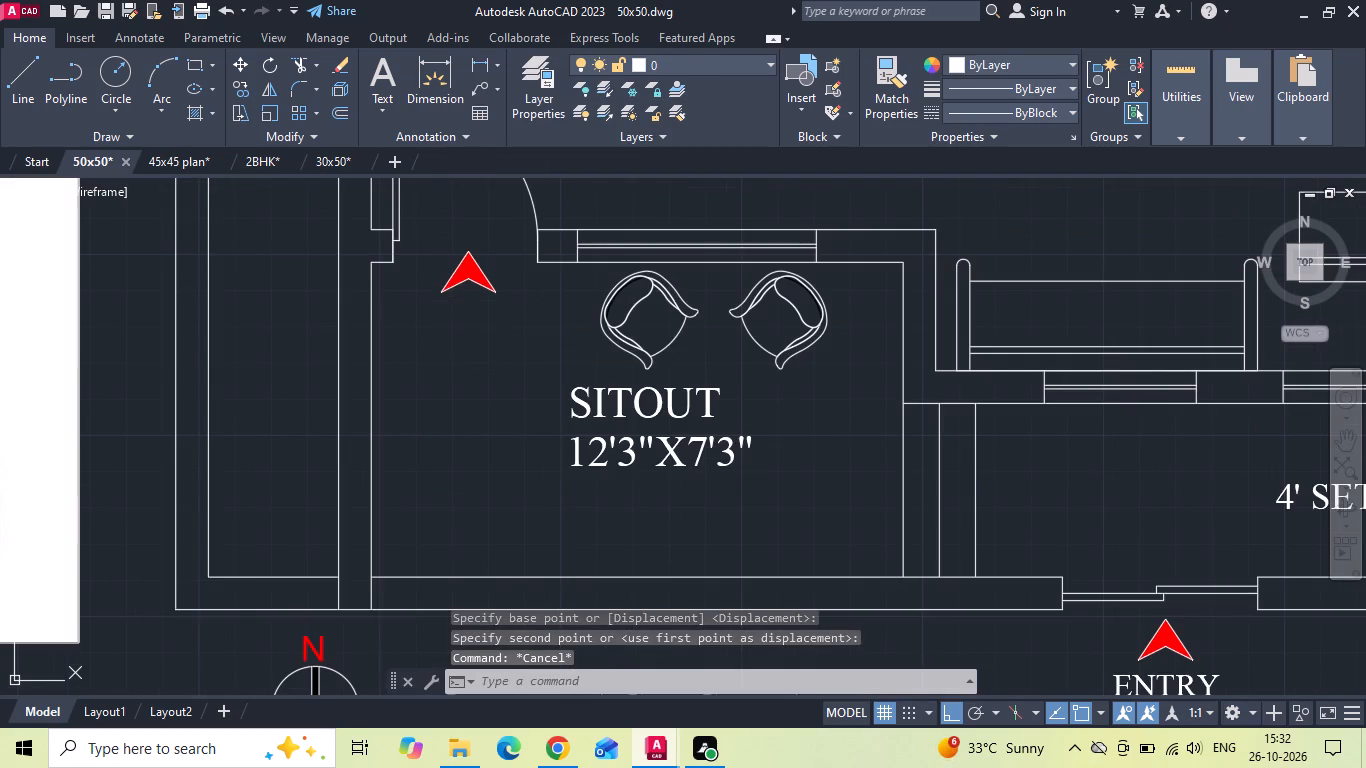
Copy the complete new furnished plan, with its symbols and titles, horizontally to the far side of the unfurnished plan.
scroll(558, 373, down, 3)
scroll(606, 494, down, 2)
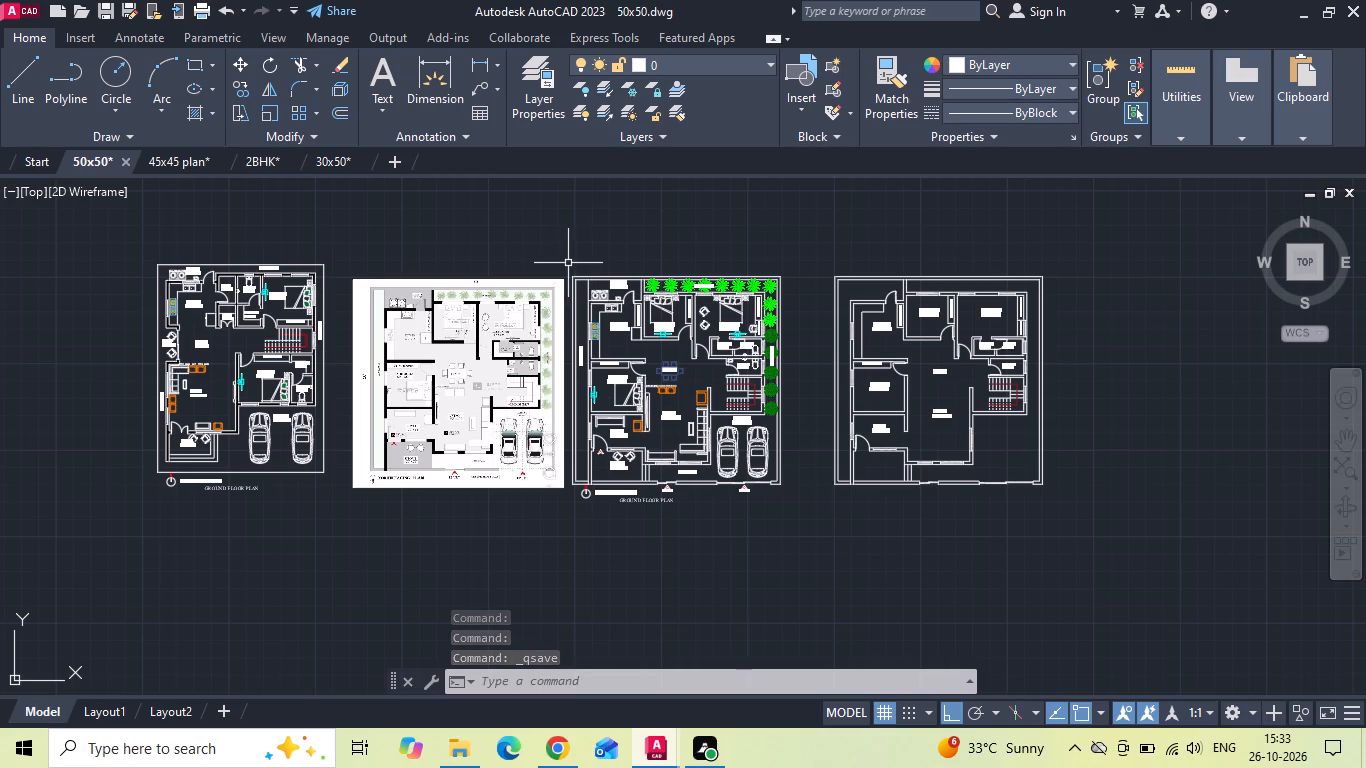
drag(568, 264, 571, 274)
click(800, 542)
right_click(800, 535)
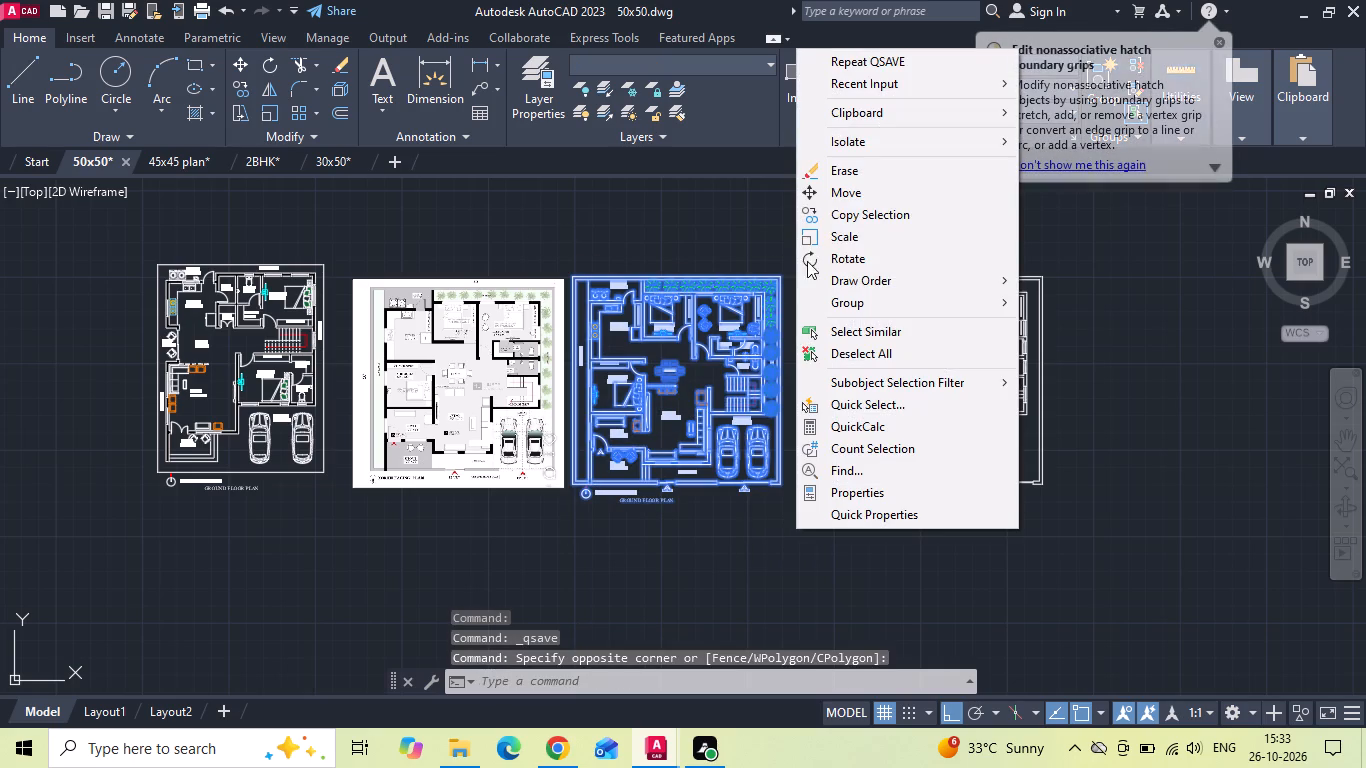
click(838, 214)
click(762, 382)
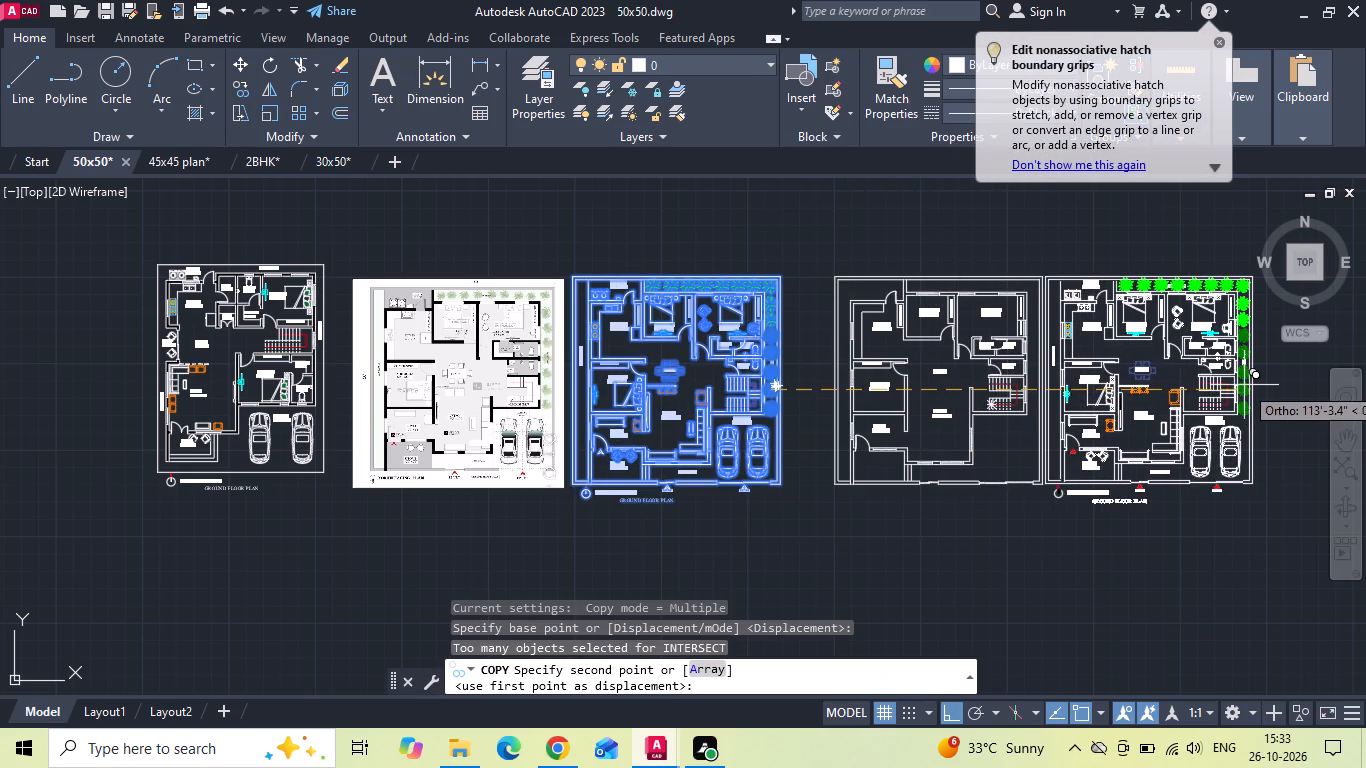
click(1263, 391)
key(Escape)
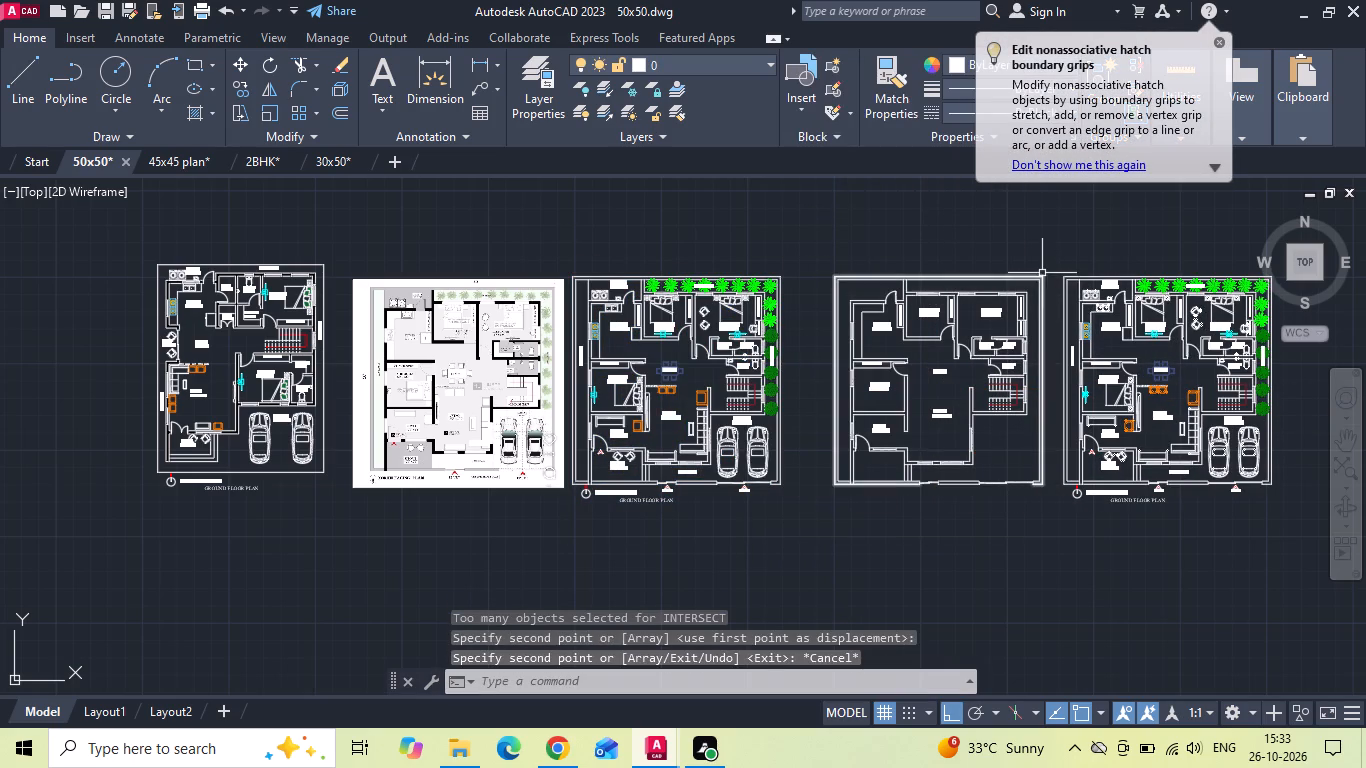
Move the unfurnished plan horizontally past the copied furnished plan to the end of the row.
drag(1054, 263, 1036, 295)
click(813, 530)
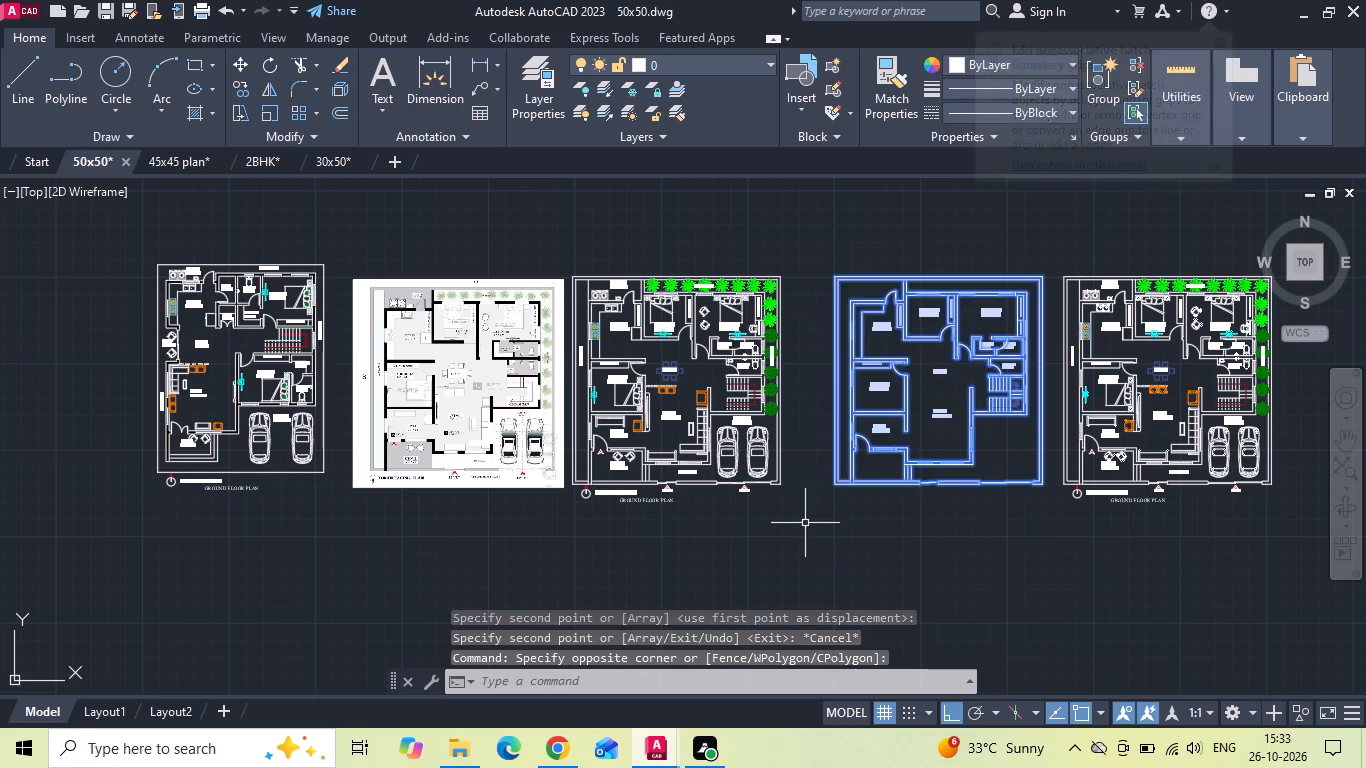
right_click(805, 523)
click(833, 384)
middle_drag(880, 427, 586, 423)
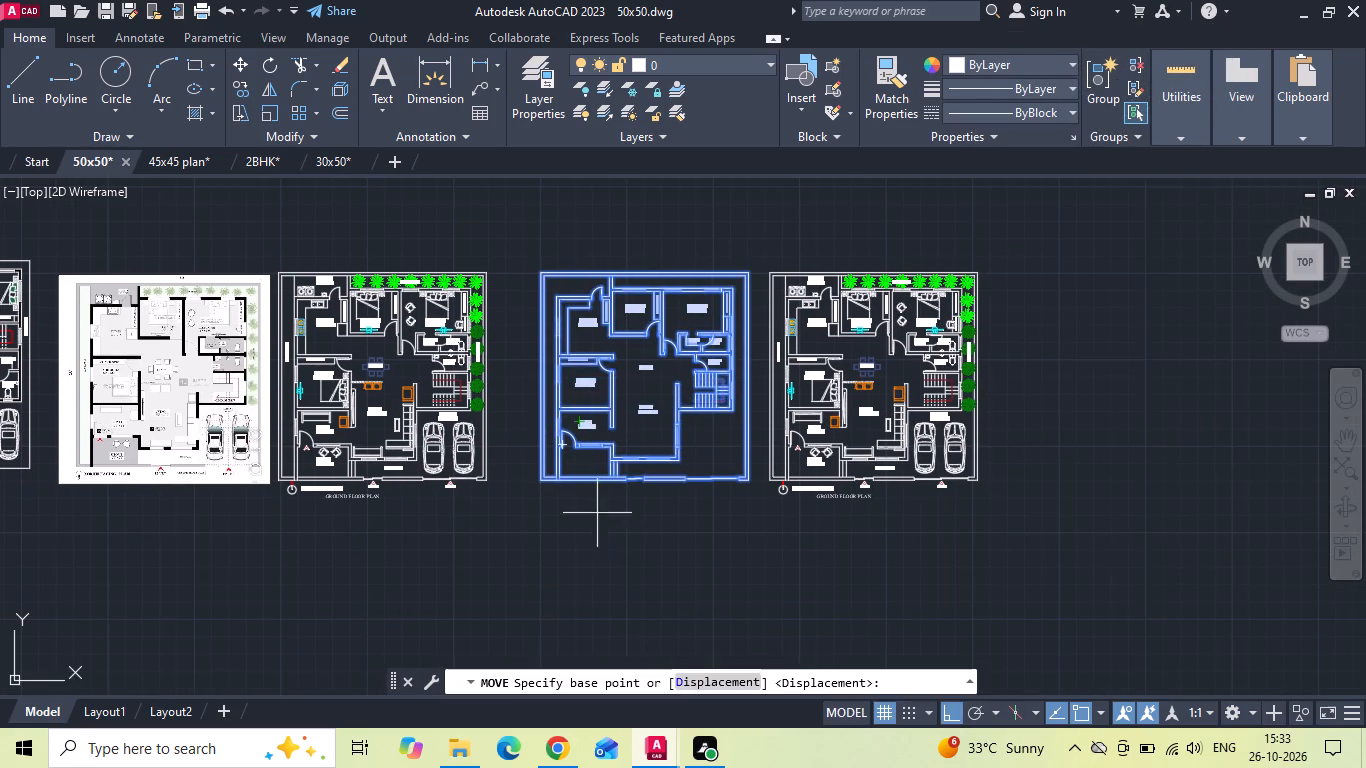
drag(612, 549, 730, 571)
click(1083, 569)
key(Escape)
Move the copied furnished plan horizontally into the vacated space beside the original furnished plan.
drag(987, 256, 980, 304)
click(711, 545)
right_click(699, 541)
click(776, 213)
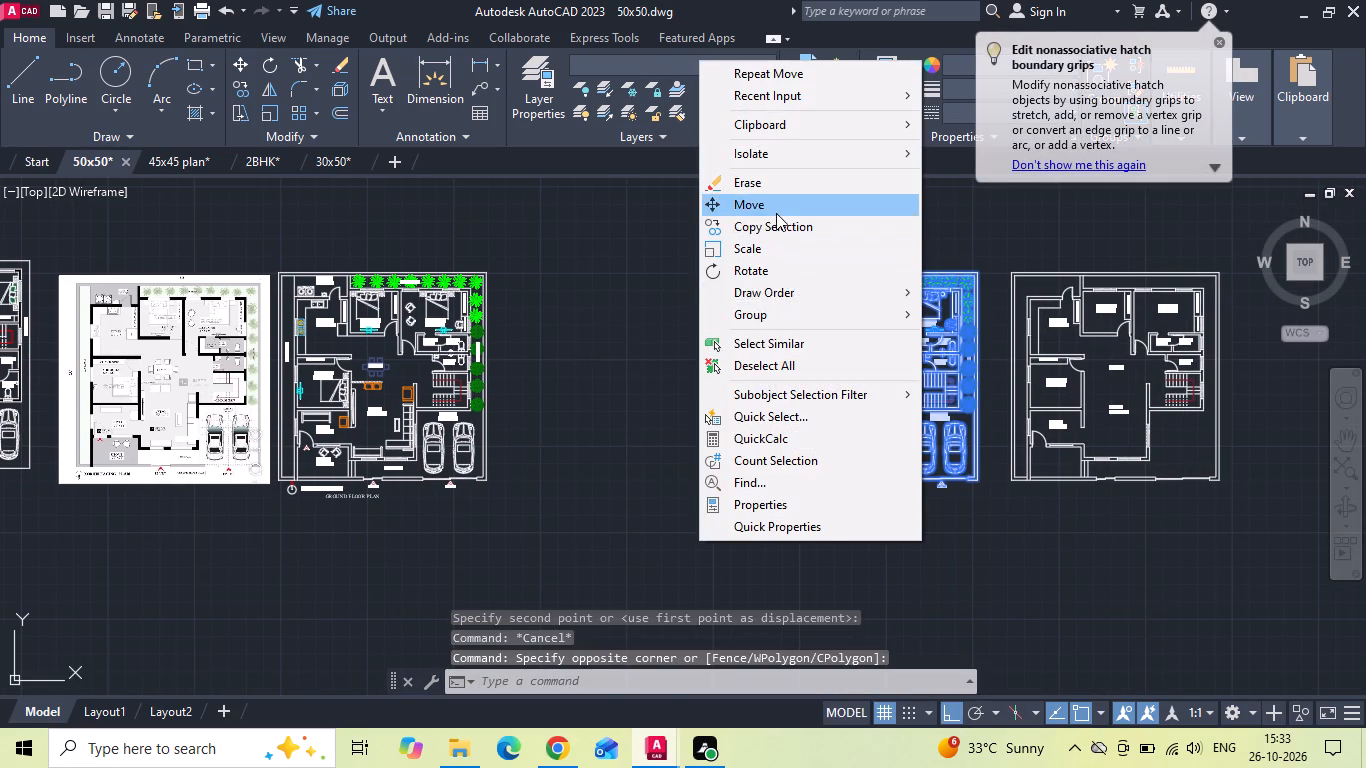
click(907, 550)
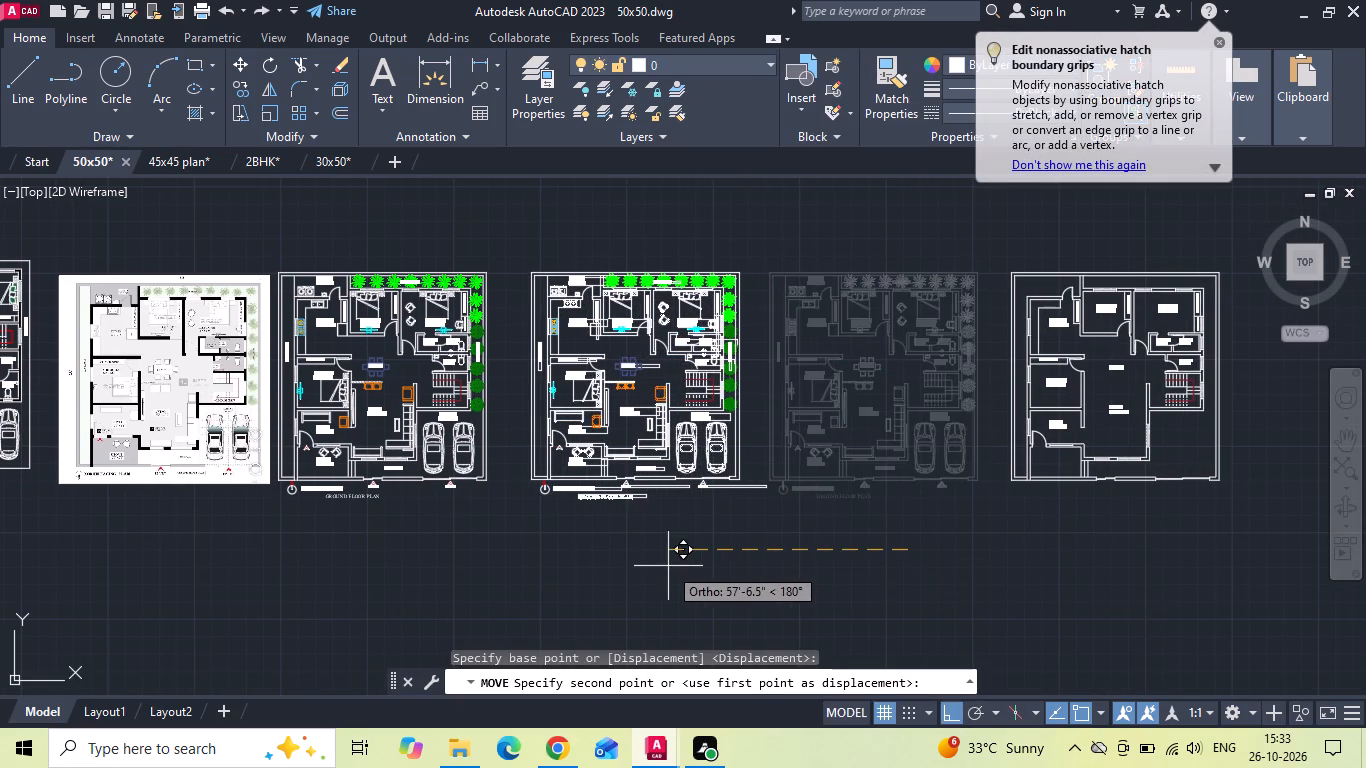
click(663, 566)
key(Escape)
Save the 50x50 drawing with the rearranged plans.
key(ctrl+s)
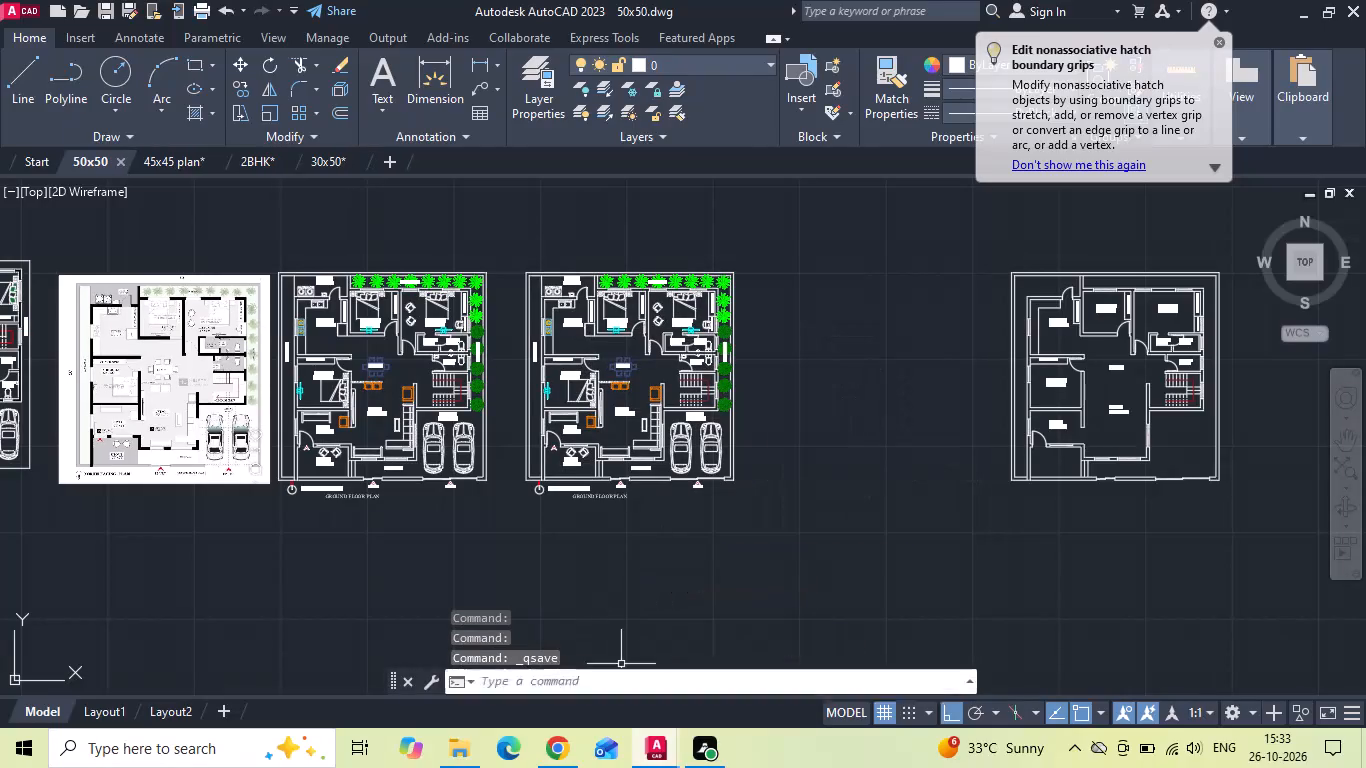
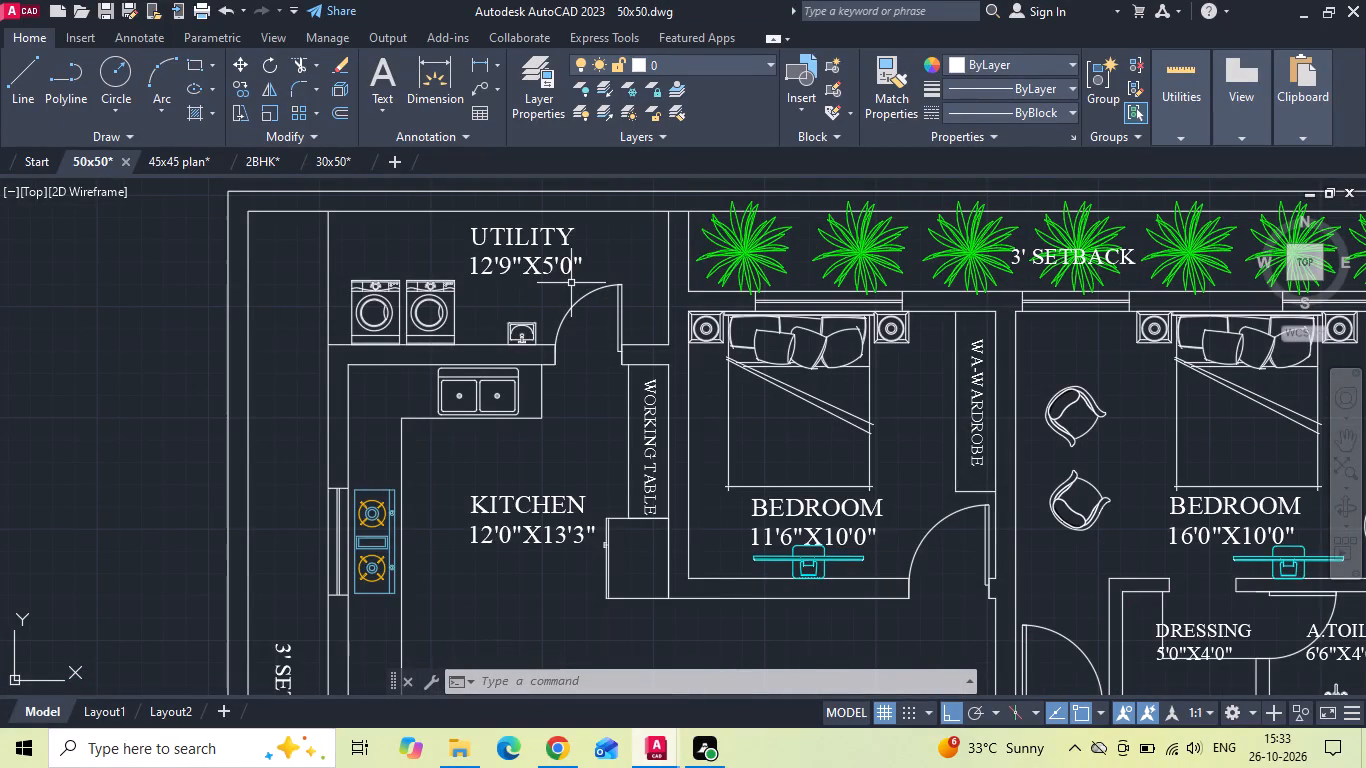
Save the 50x50 drawing.
key(ctrl+s)
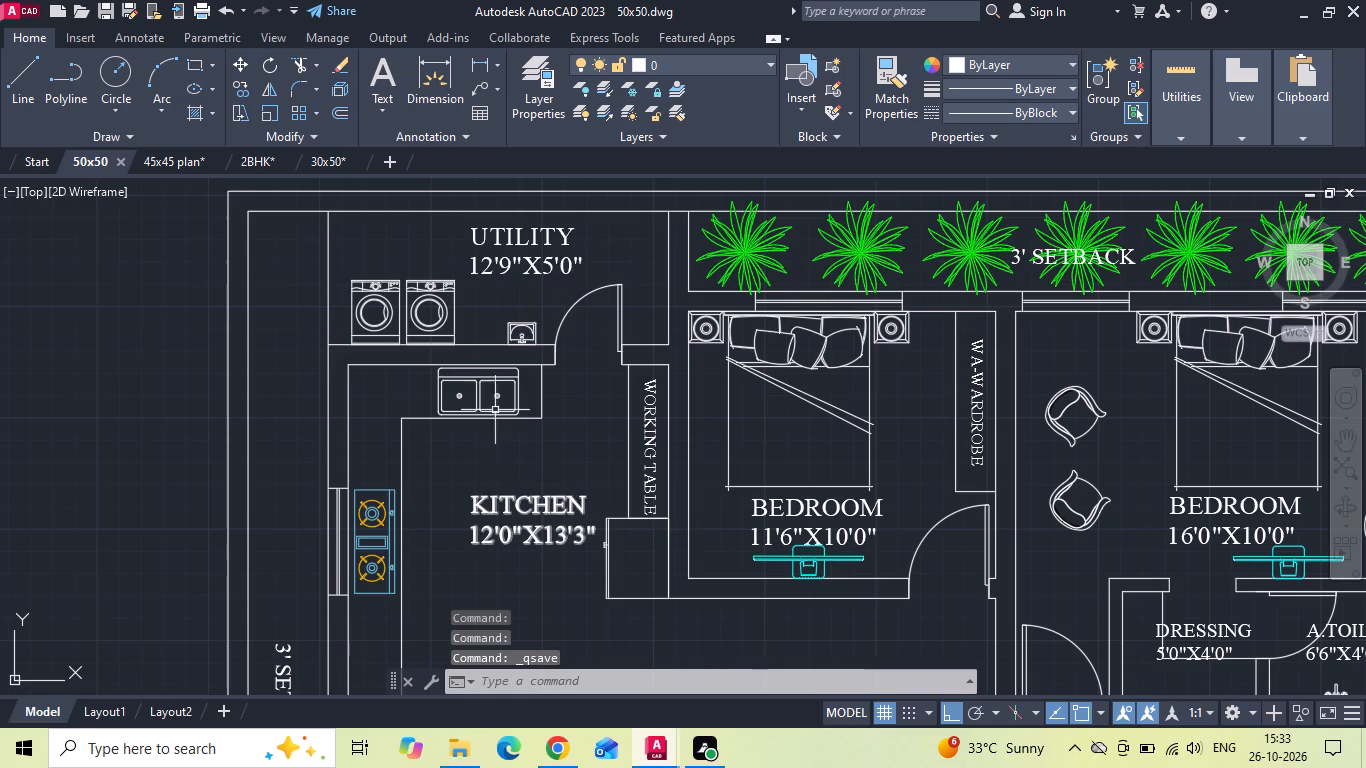
Erase the washing machines from the utility area of the copied furnished plan.
click(386, 278)
key(Delete)
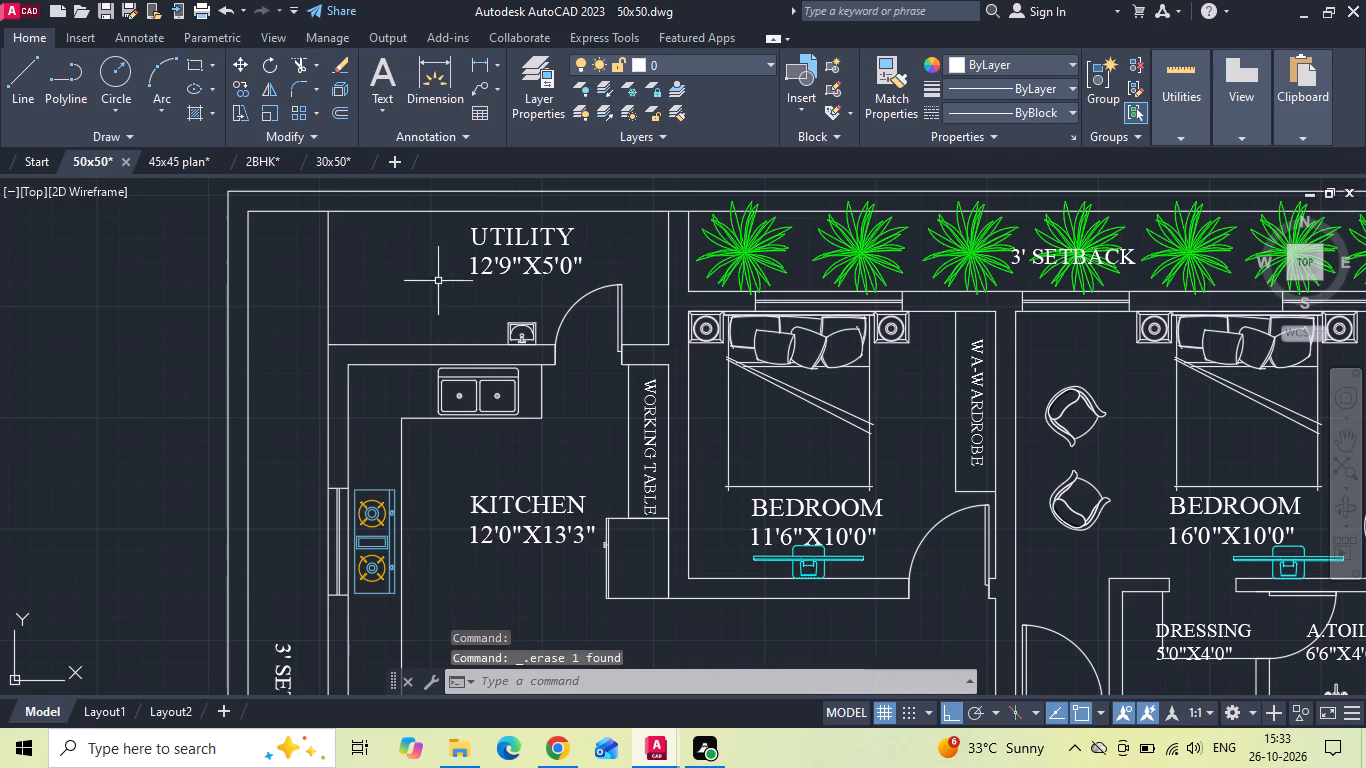
Change the room name UTILITY to BALCONY in the copied plan's label, keeping the 12'9"X5'0" size line.
double_click(532, 227)
scroll(532, 227, up, 2)
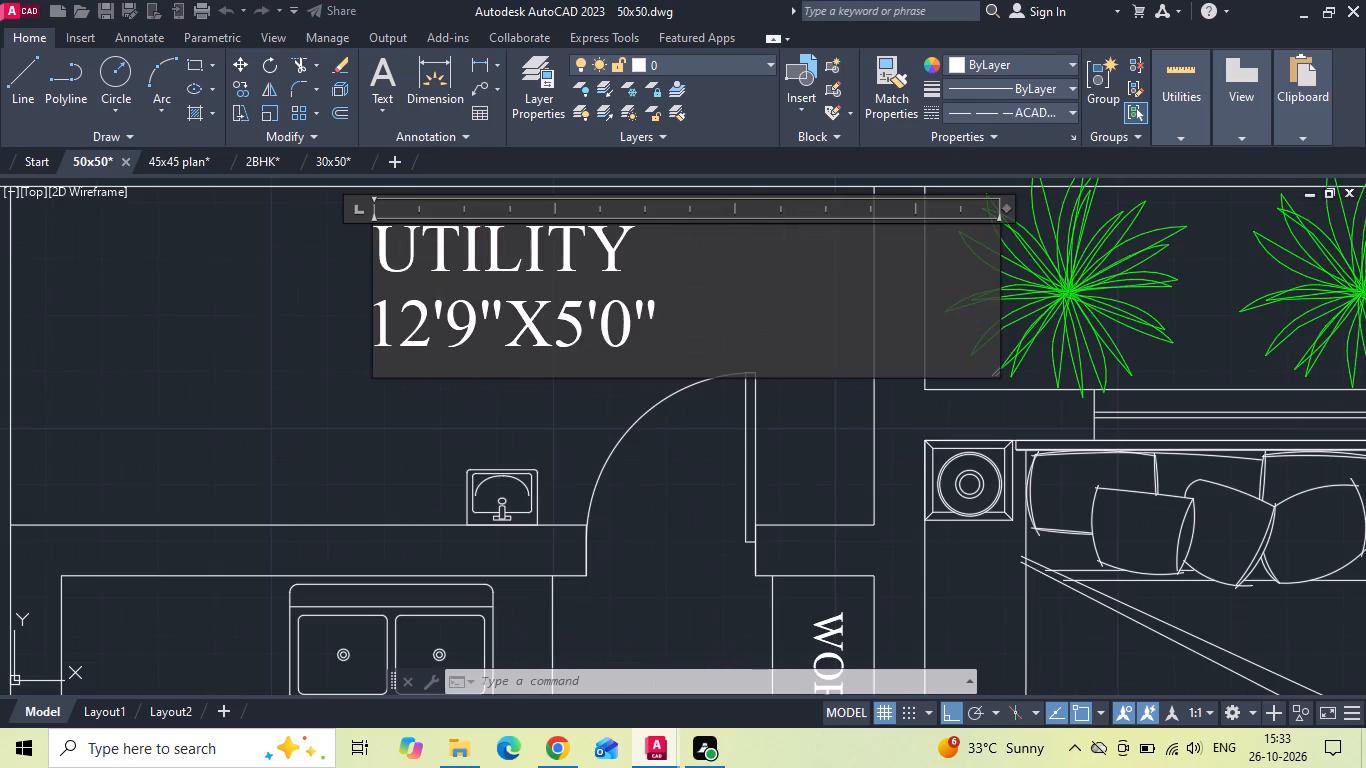
drag(611, 257, 324, 294)
drag(641, 261, 140, 292)
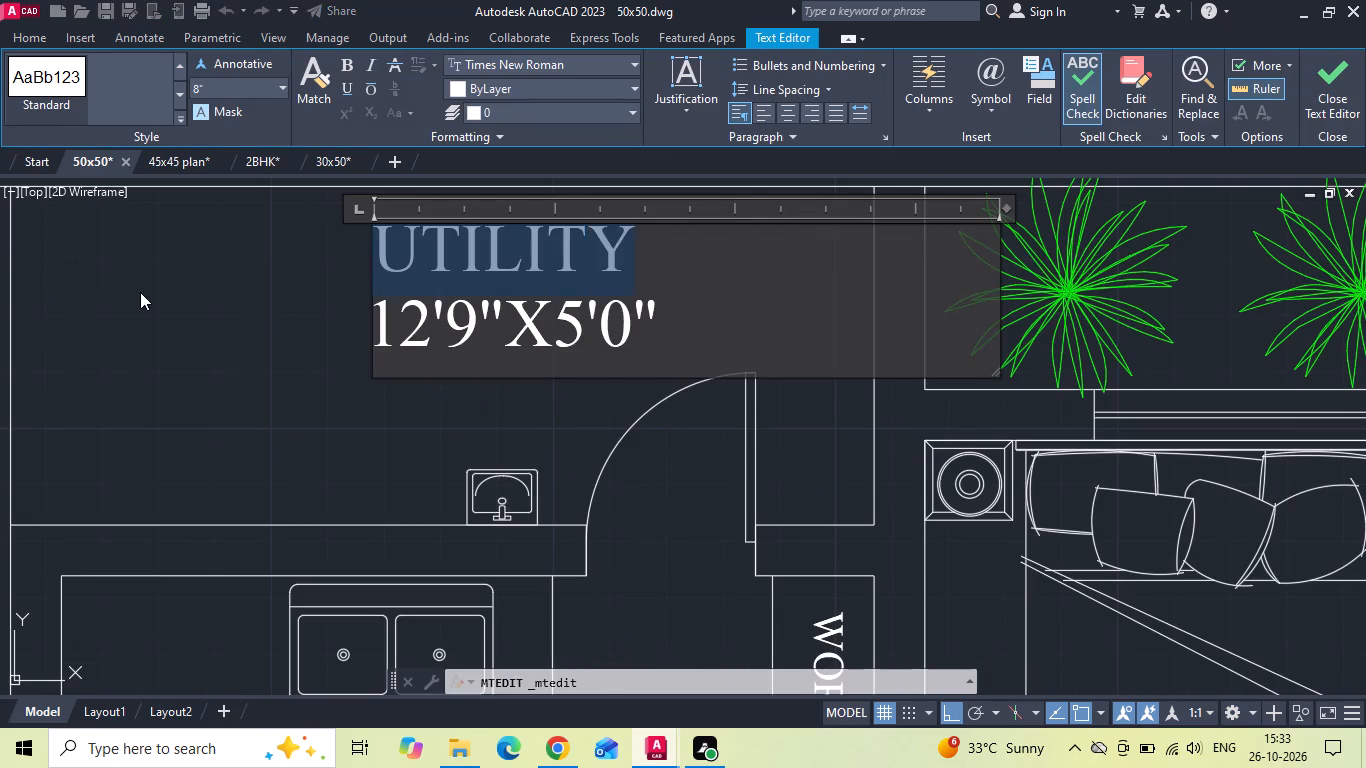
key(Delete)
text(BA)
text(LCON)
key(t)
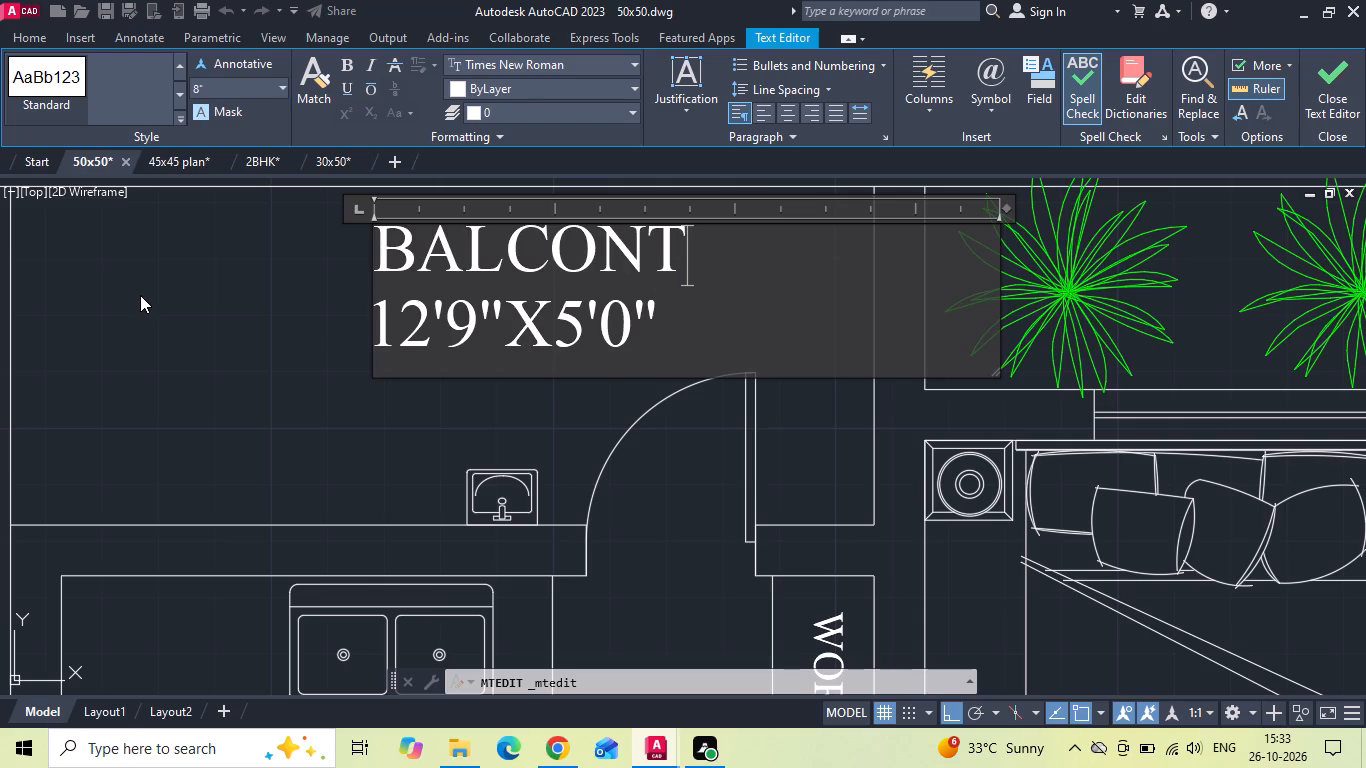
key(BackSpace)
key(y)
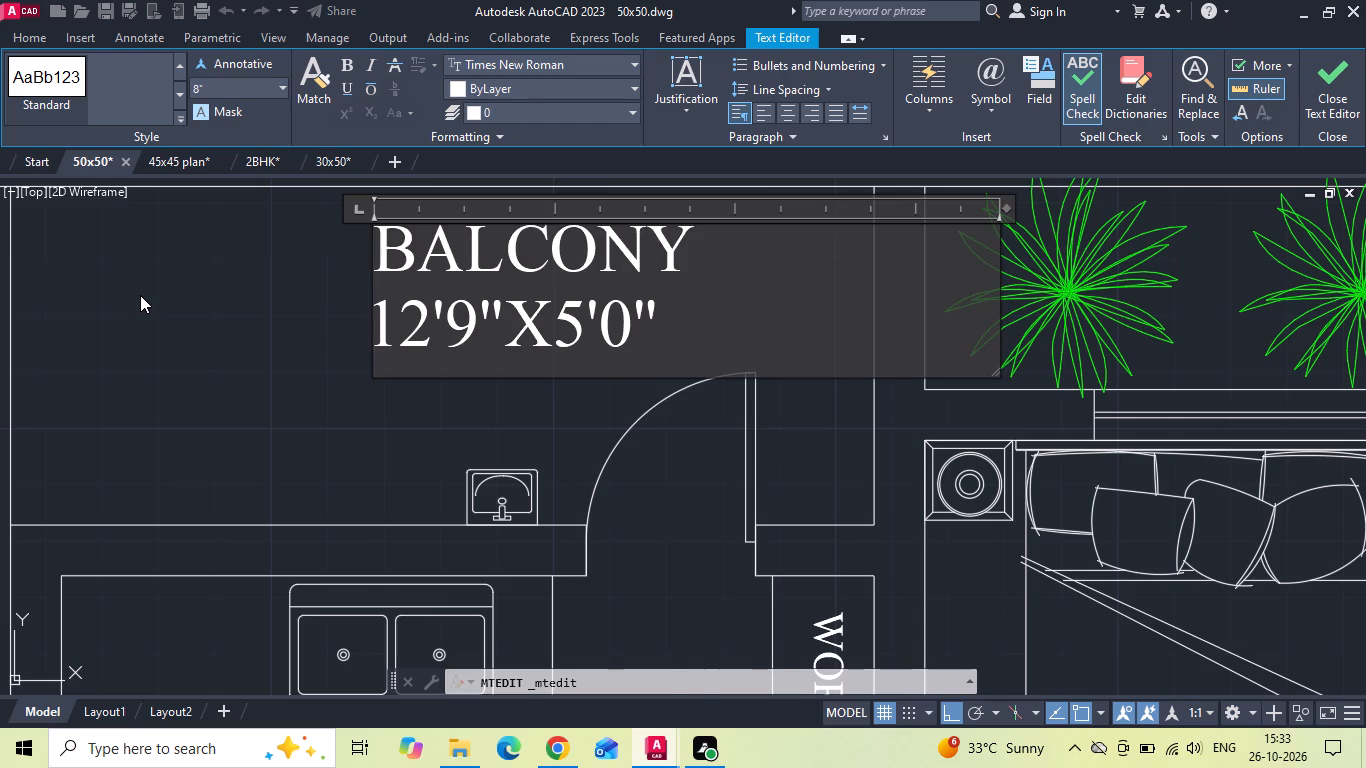
scroll(333, 348, down, 1)
middle_drag(144, 401, 481, 391)
click(565, 394)
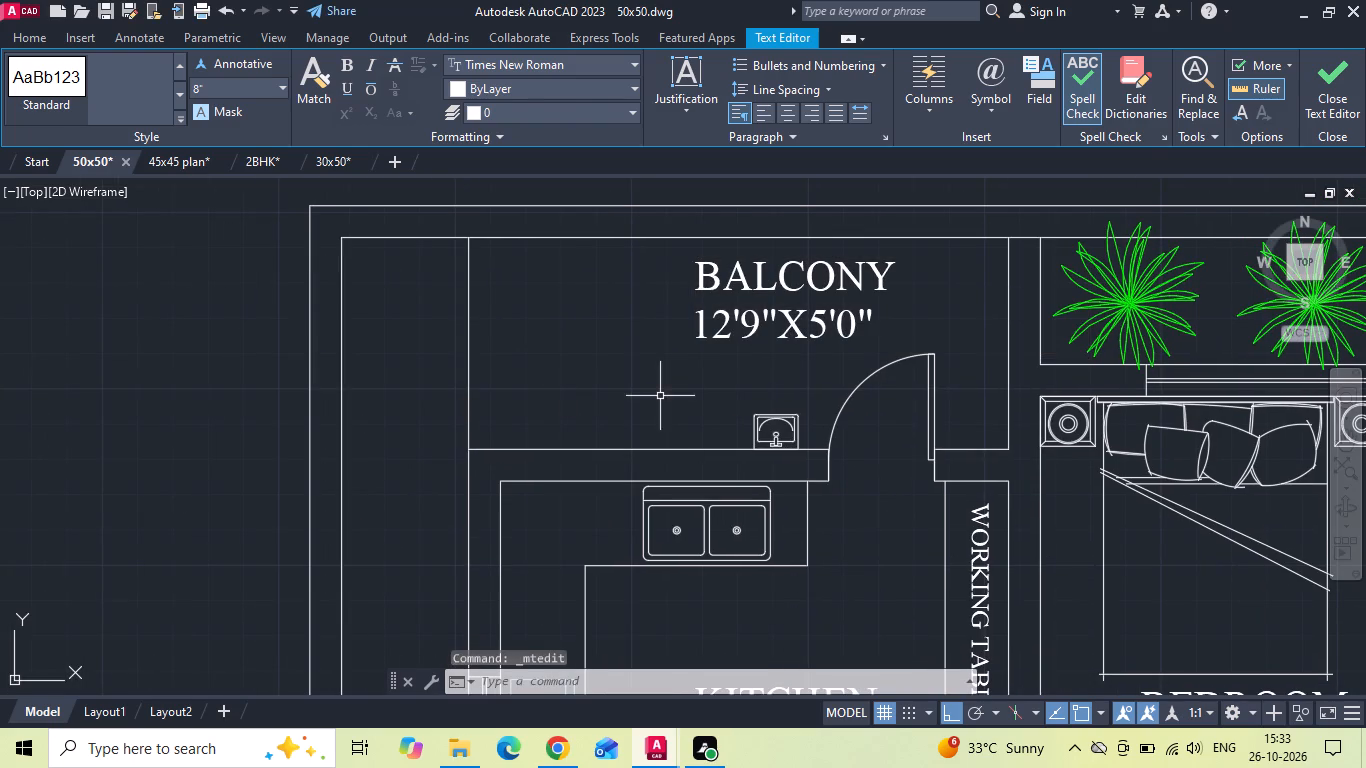
Erase the washbasin from the balcony beside the door.
click(747, 429)
click(732, 405)
click(750, 416)
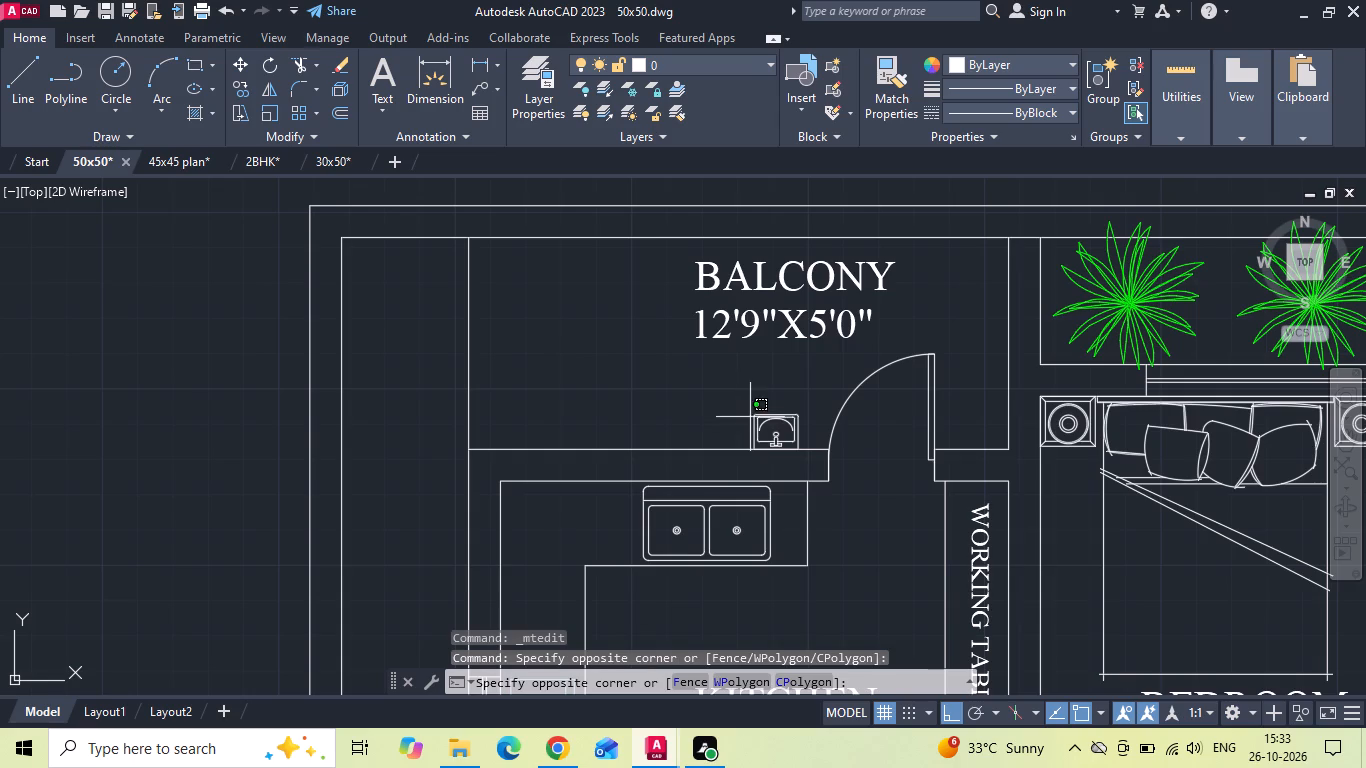
click(761, 432)
click(778, 414)
key(Delete)
scroll(648, 346, down, 2)
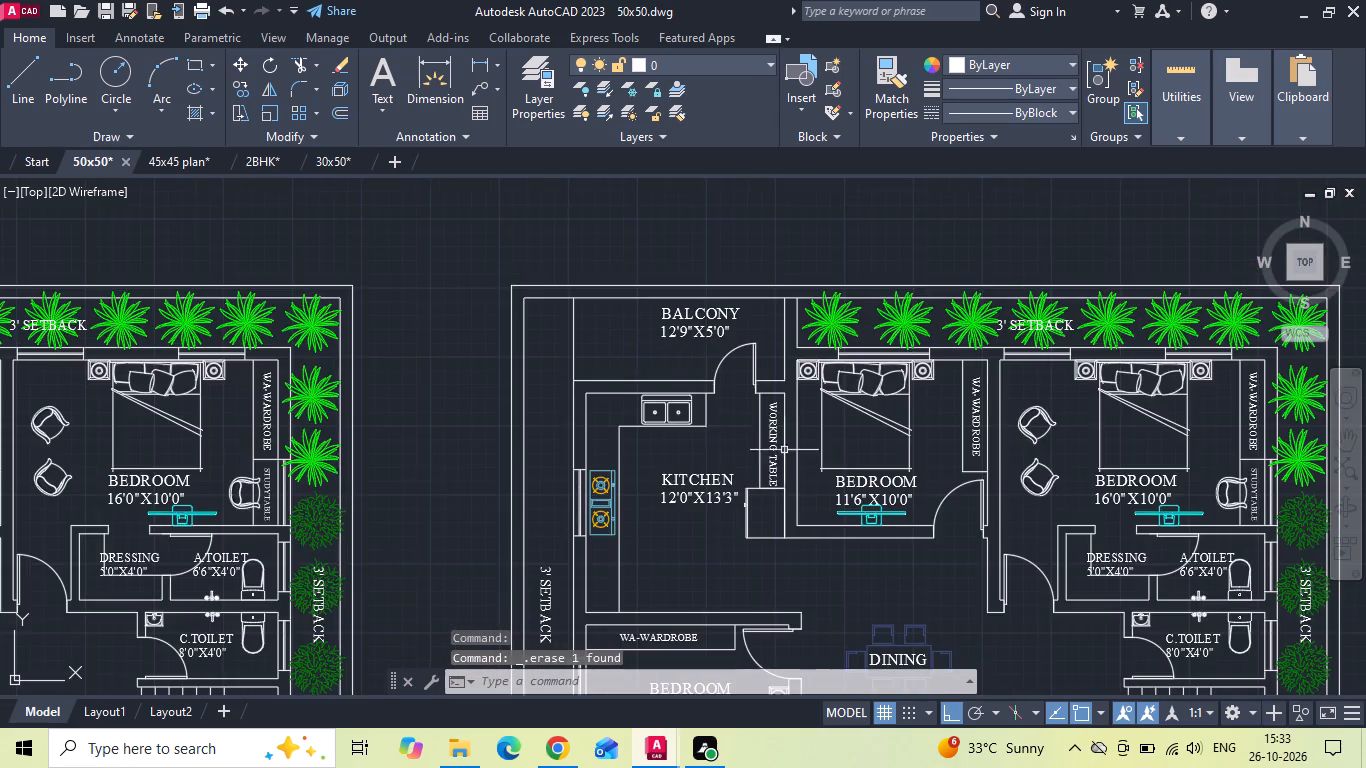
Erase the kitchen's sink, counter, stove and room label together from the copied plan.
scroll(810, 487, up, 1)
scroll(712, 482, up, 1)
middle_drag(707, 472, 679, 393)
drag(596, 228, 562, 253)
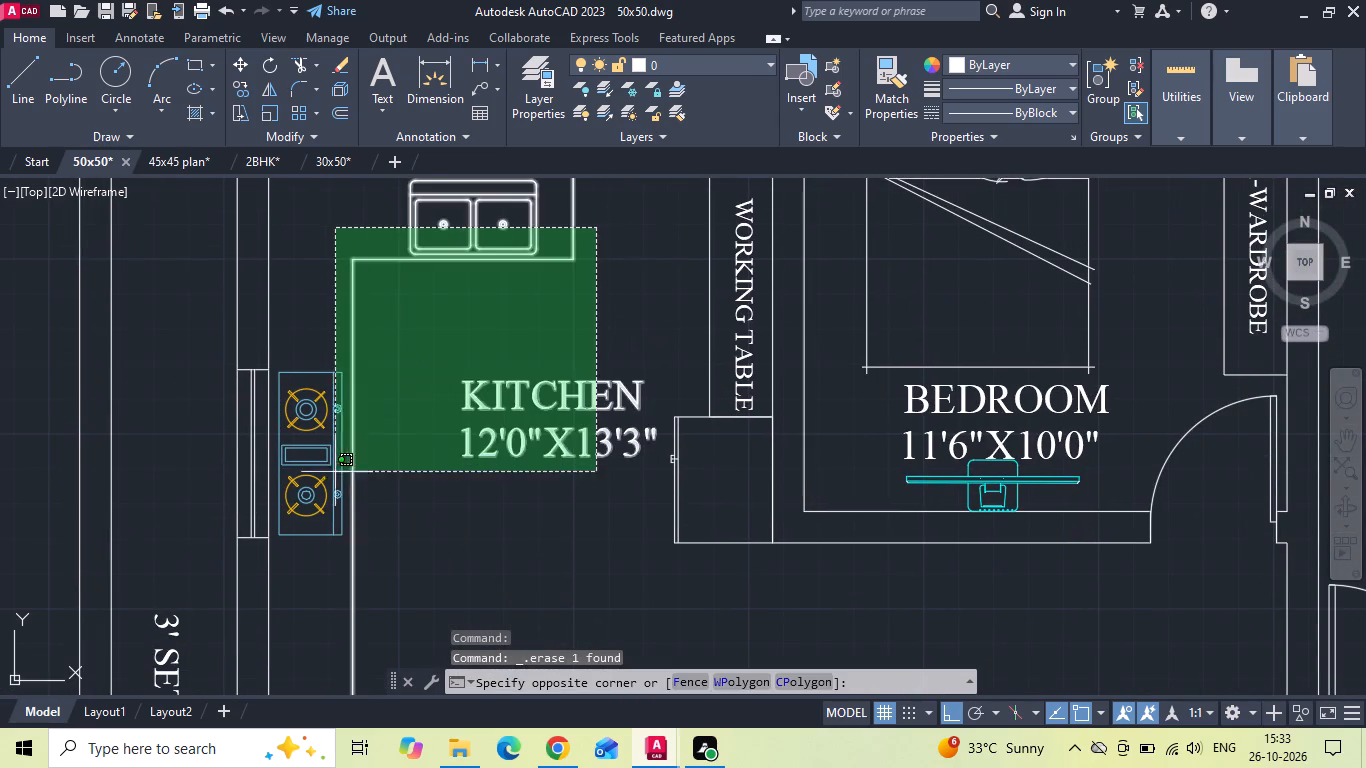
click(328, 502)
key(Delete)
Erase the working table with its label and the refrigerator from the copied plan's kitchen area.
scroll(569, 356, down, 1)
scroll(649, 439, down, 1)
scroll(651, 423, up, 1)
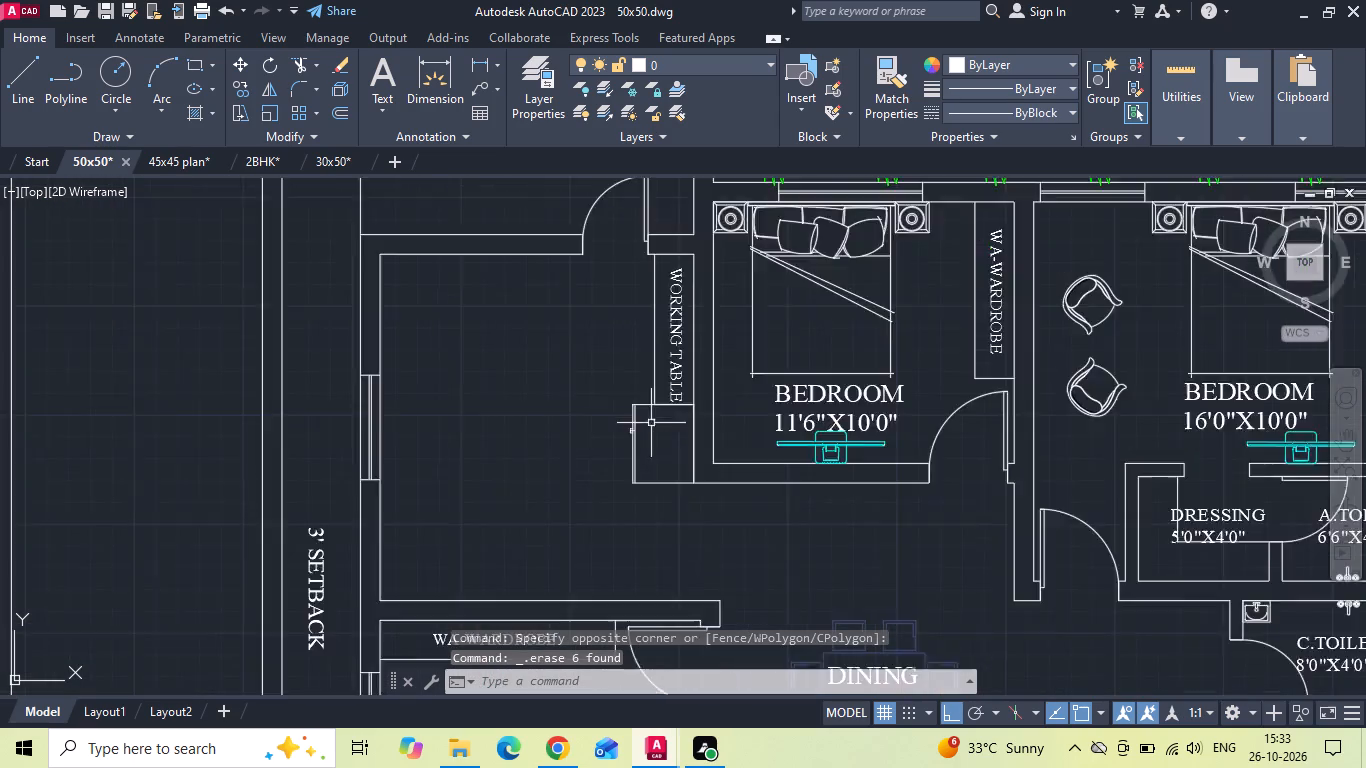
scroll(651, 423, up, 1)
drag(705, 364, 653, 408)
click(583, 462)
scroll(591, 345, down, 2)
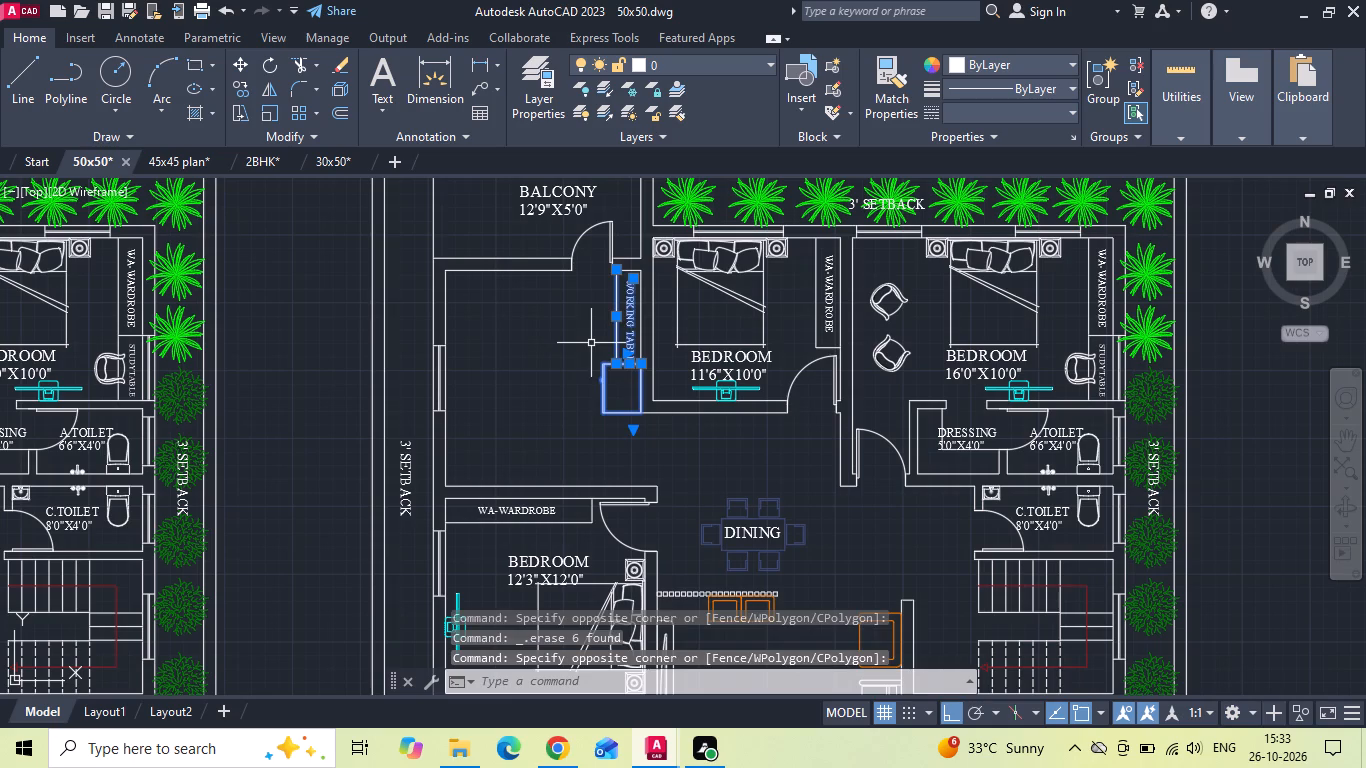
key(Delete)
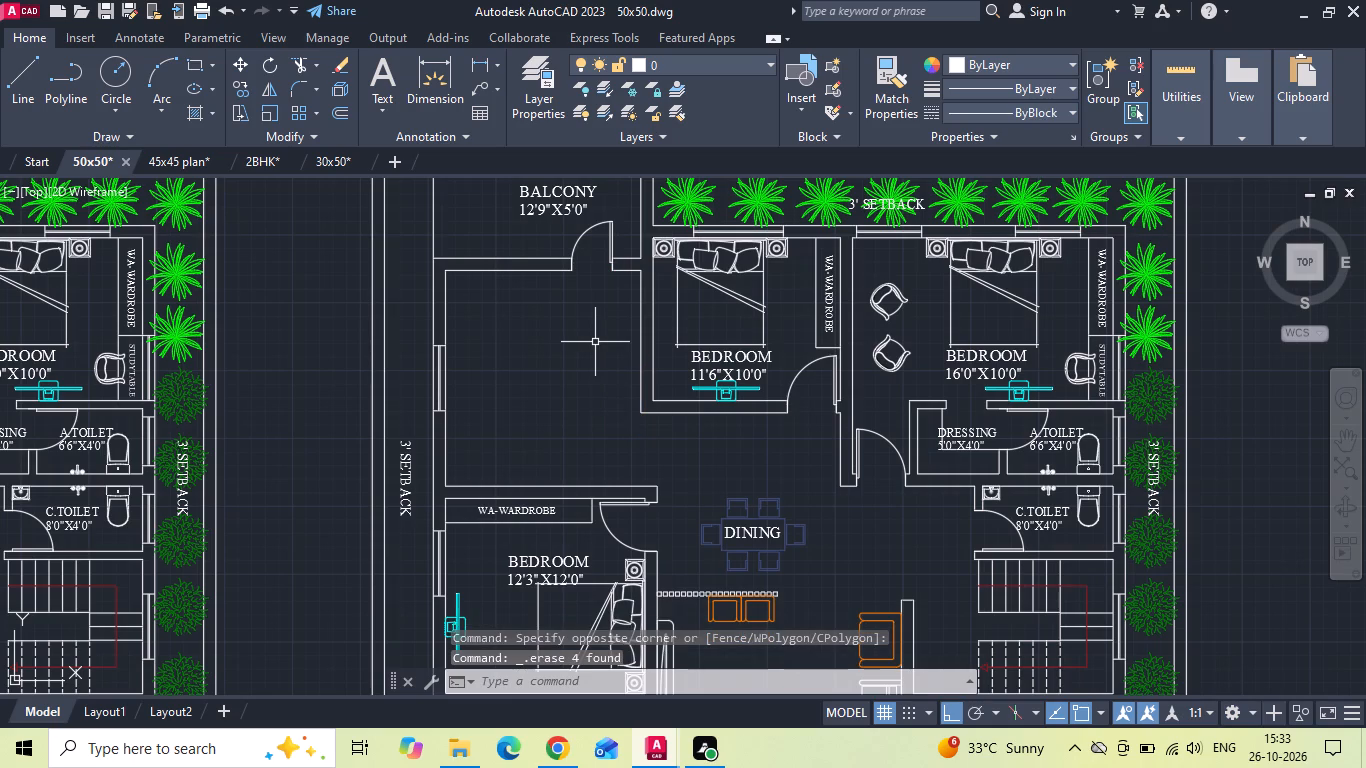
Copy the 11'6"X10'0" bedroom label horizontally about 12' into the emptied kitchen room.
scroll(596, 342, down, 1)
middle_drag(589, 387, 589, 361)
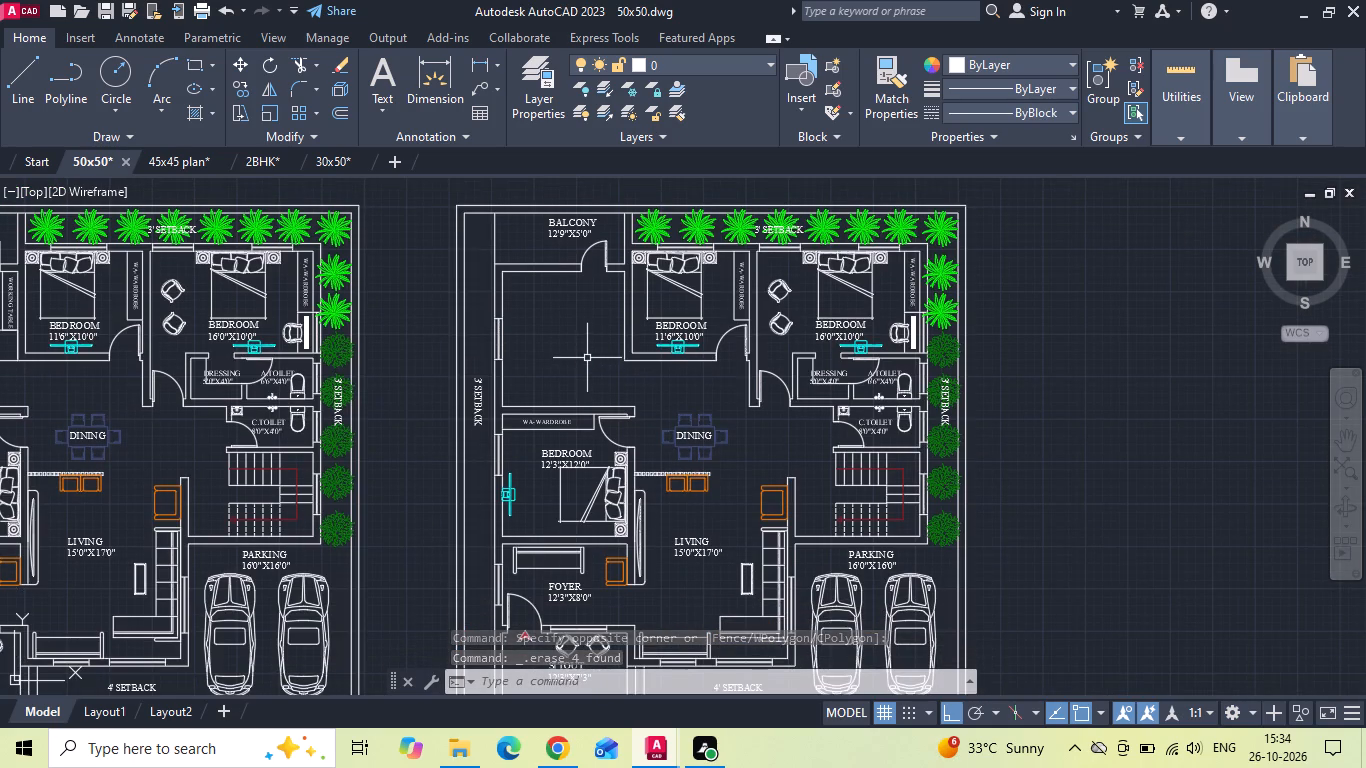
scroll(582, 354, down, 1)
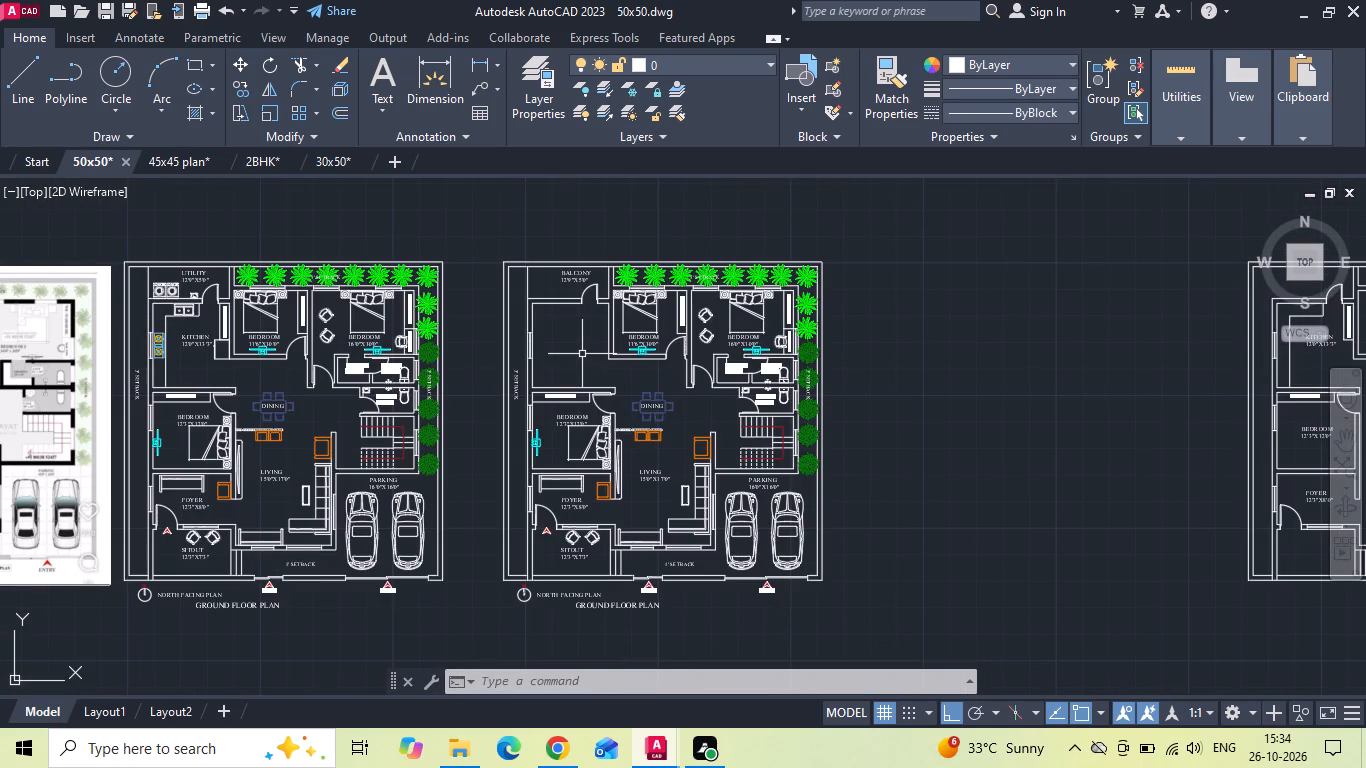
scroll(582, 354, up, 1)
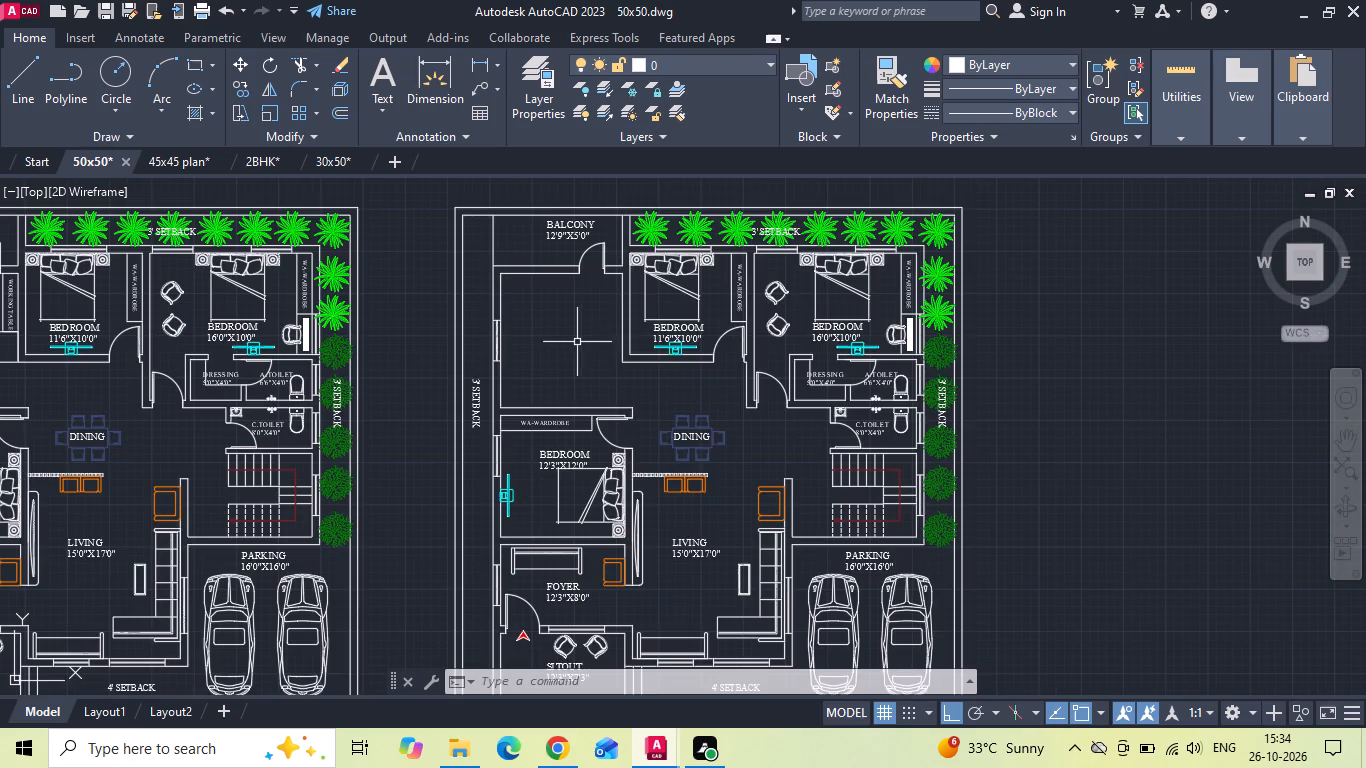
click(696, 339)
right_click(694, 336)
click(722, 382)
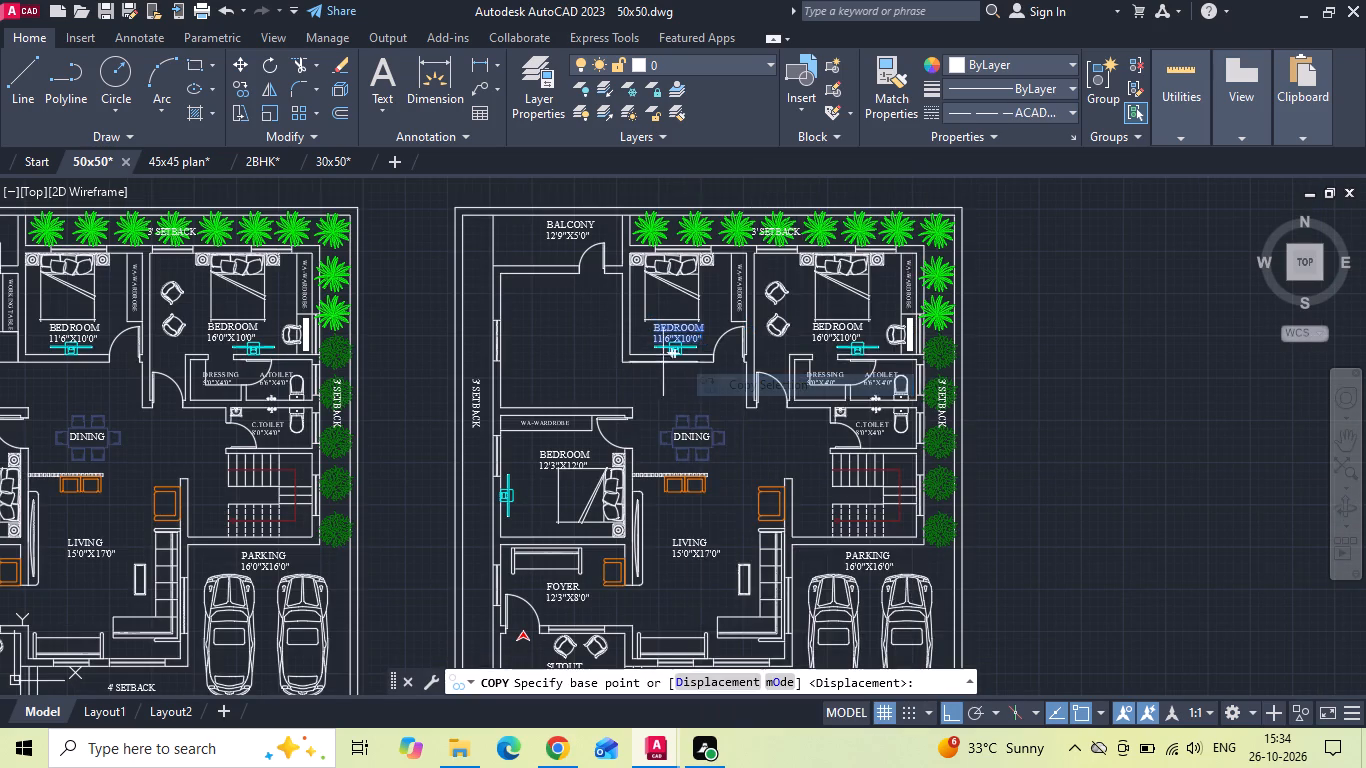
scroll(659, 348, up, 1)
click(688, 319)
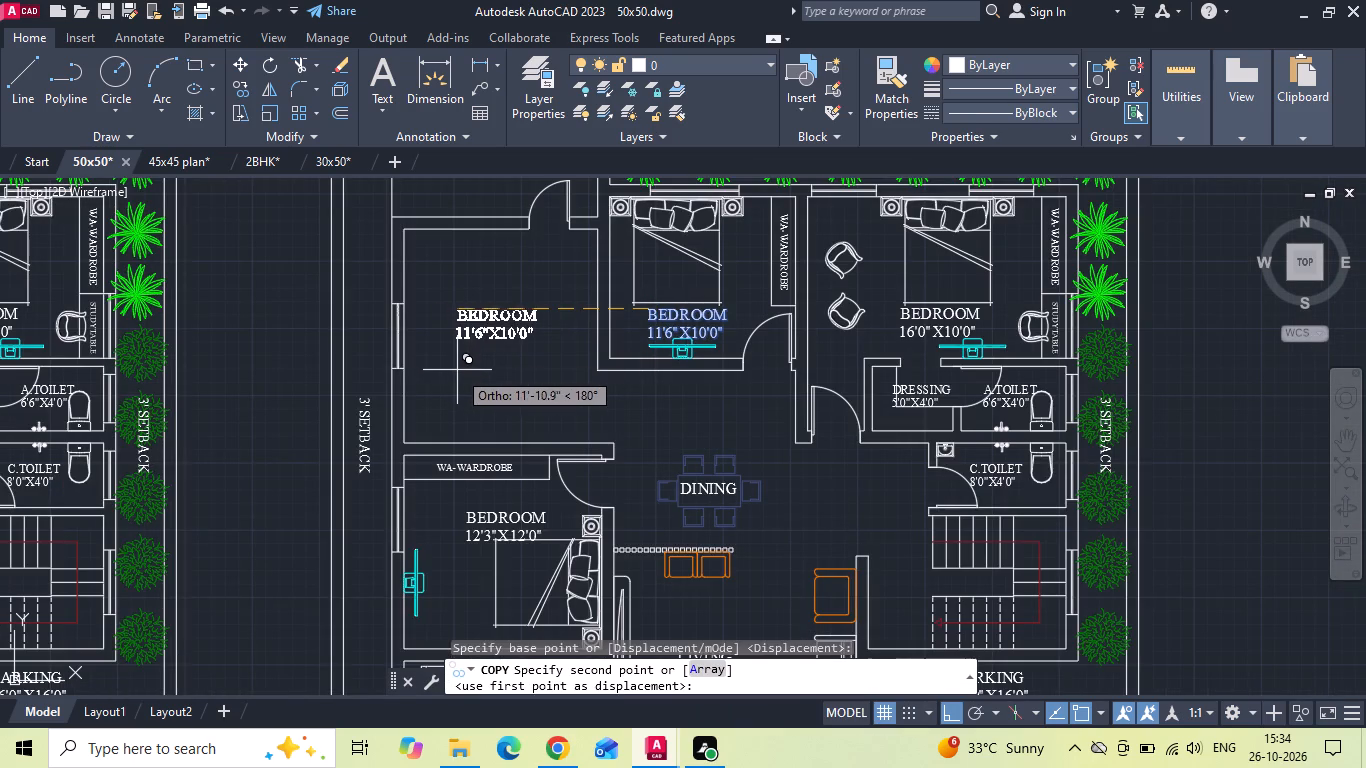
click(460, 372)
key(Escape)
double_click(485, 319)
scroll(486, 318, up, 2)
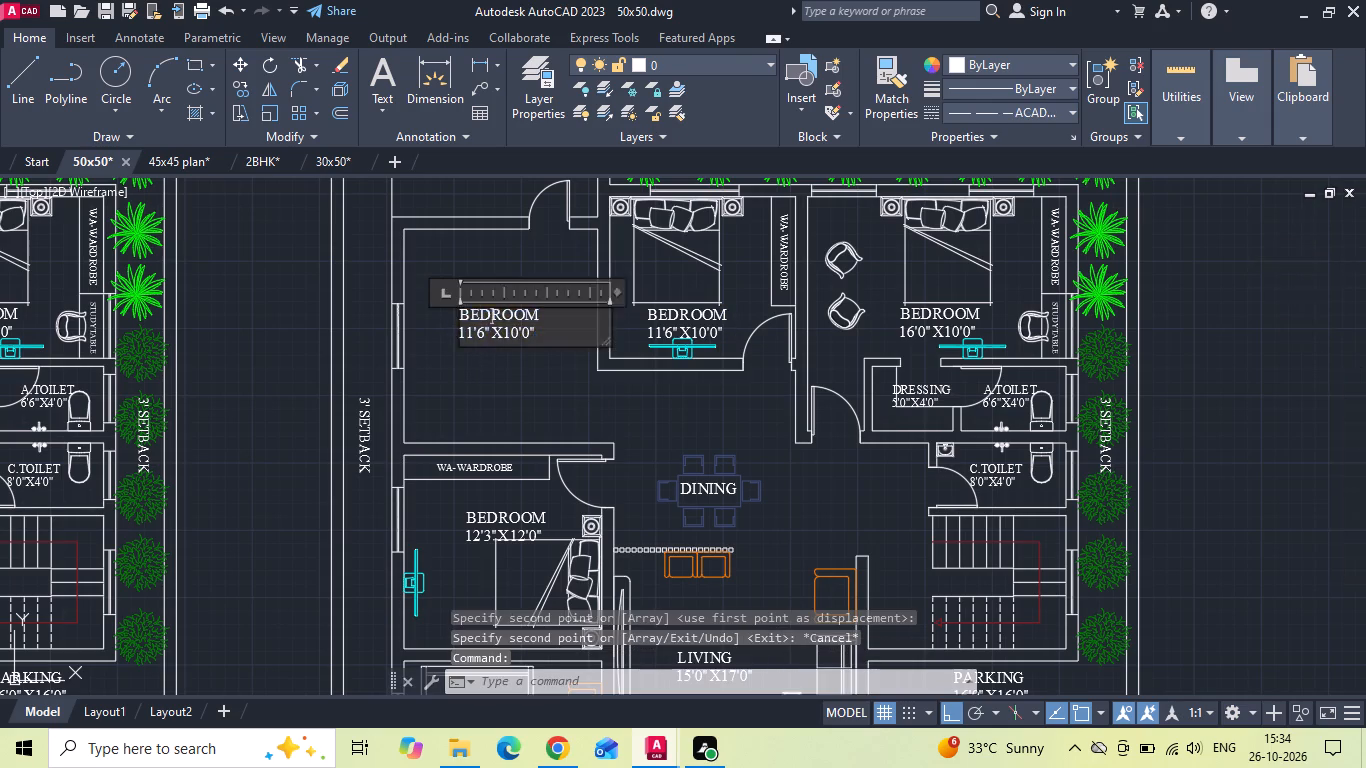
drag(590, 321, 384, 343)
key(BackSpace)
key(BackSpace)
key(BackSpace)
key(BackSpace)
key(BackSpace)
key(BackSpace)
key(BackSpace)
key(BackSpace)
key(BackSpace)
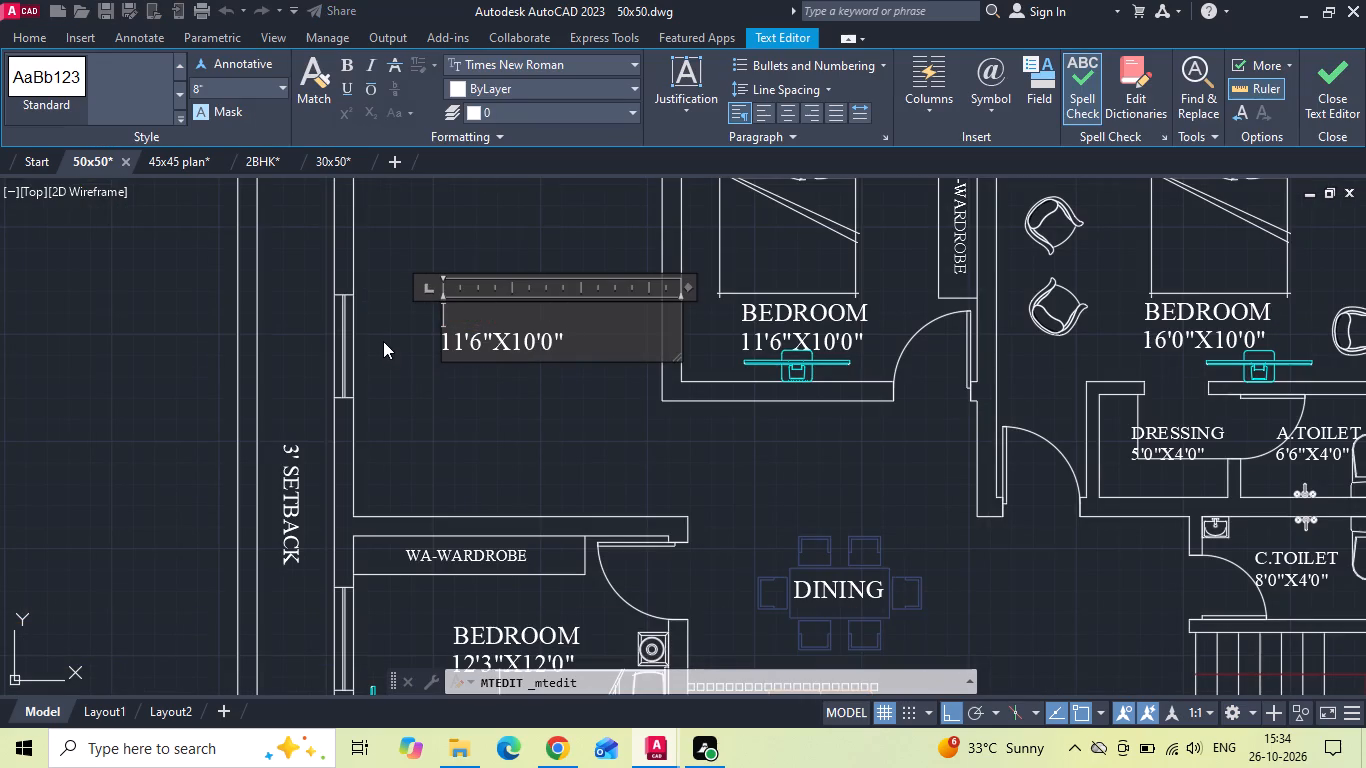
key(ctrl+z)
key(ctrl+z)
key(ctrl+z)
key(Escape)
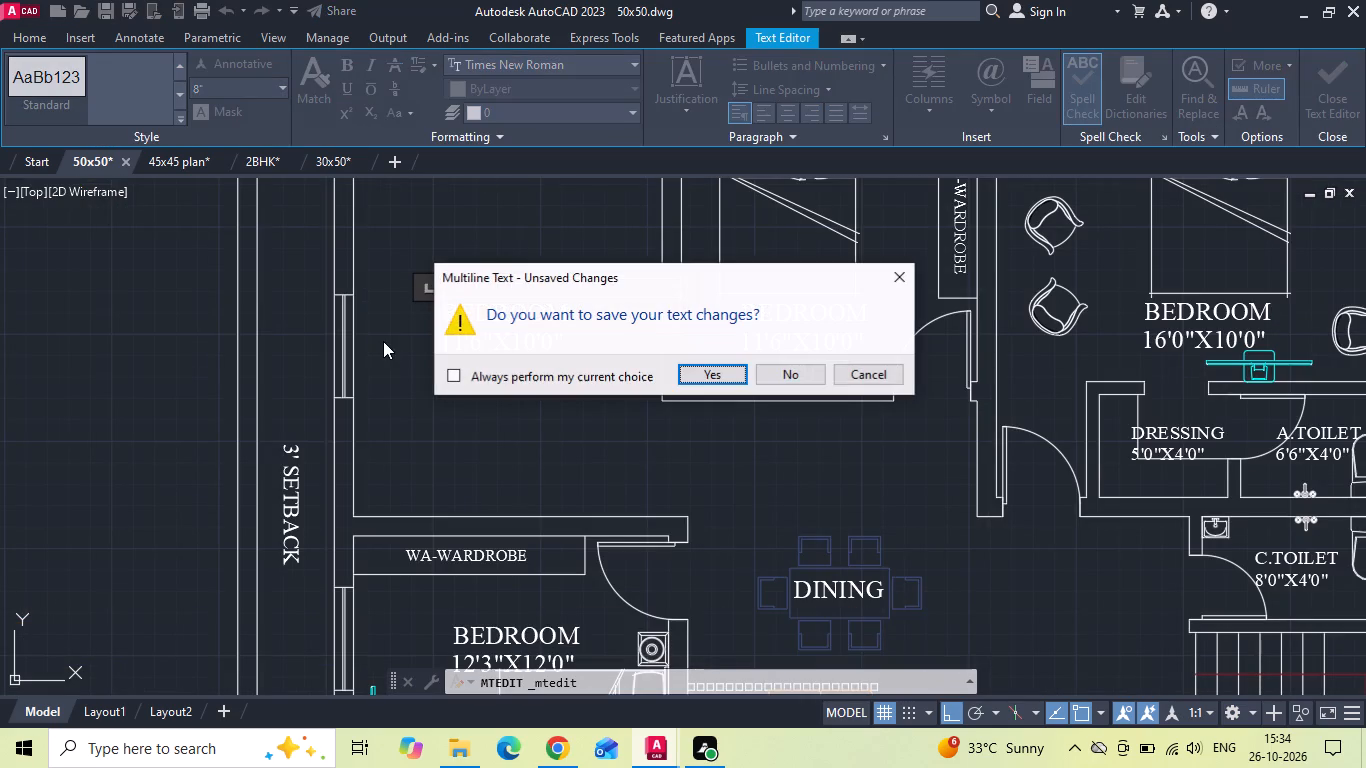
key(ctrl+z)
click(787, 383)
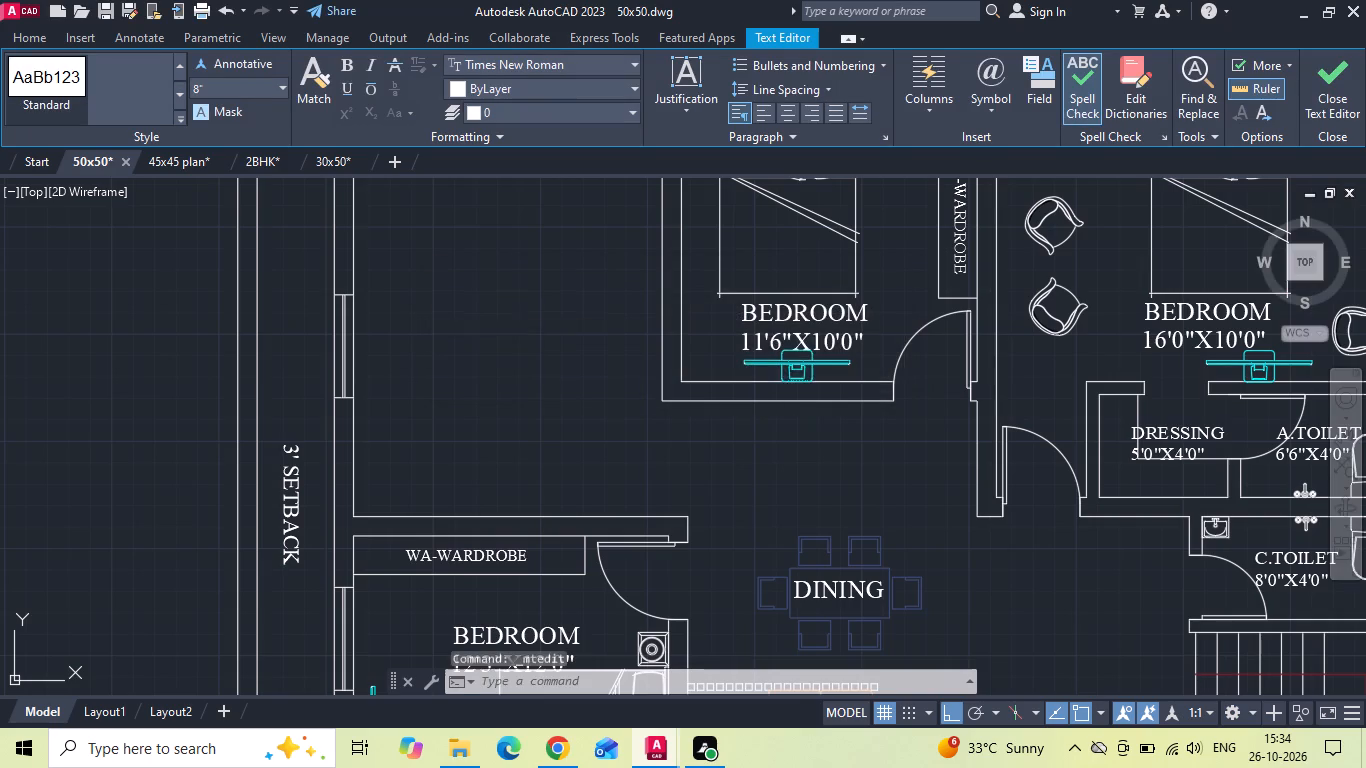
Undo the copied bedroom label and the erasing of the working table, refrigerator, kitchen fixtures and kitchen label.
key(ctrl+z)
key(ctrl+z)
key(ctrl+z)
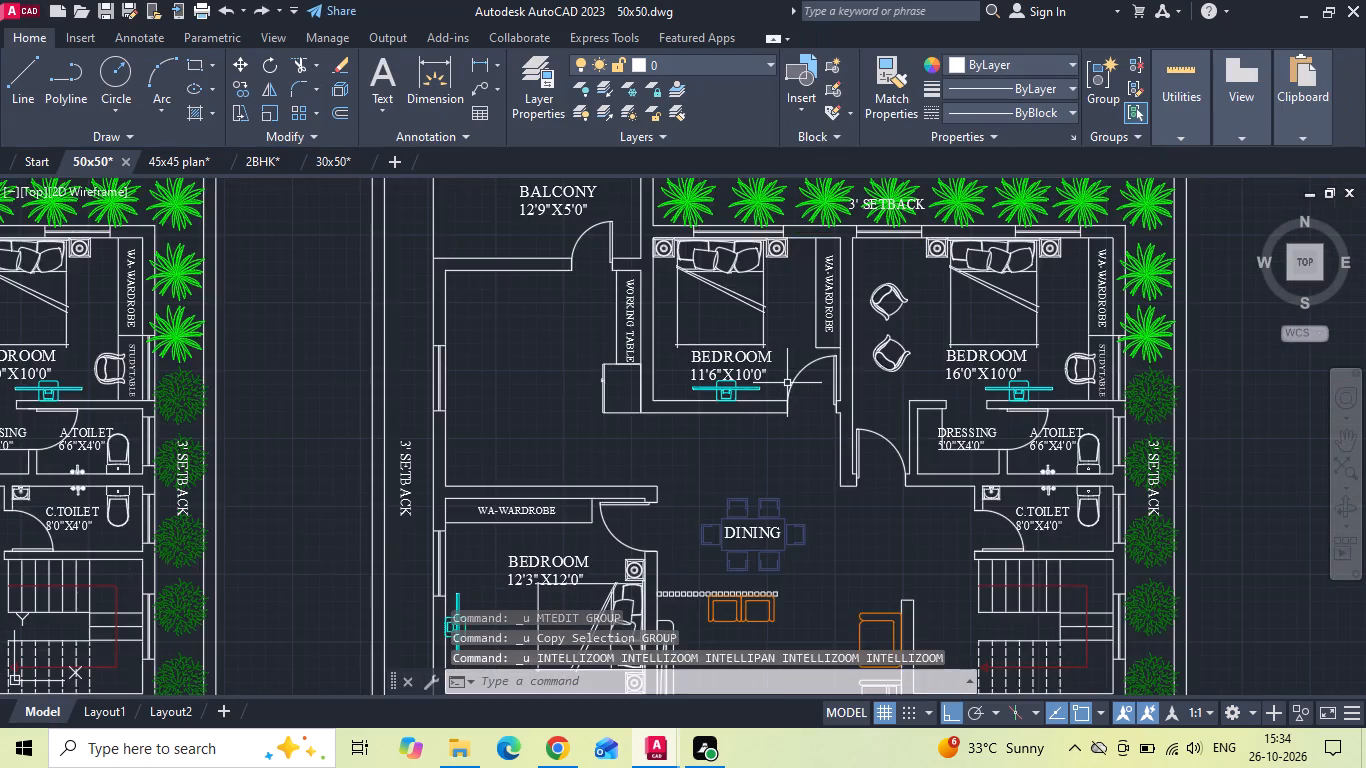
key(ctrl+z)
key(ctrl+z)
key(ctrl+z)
Erase the sink, the counter outline and the stove from the copied plan's kitchen, keeping its room label.
scroll(644, 398, down, 1)
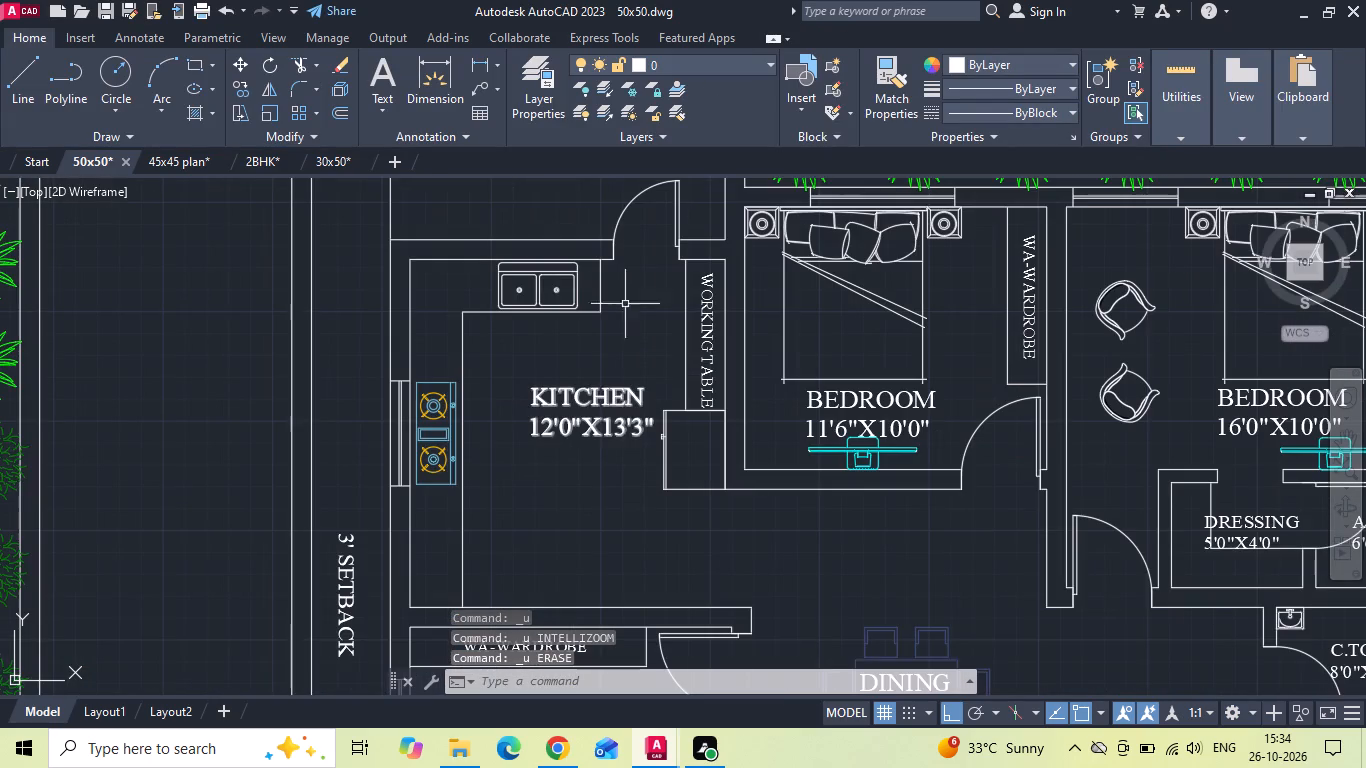
click(610, 291)
click(475, 324)
key(Delete)
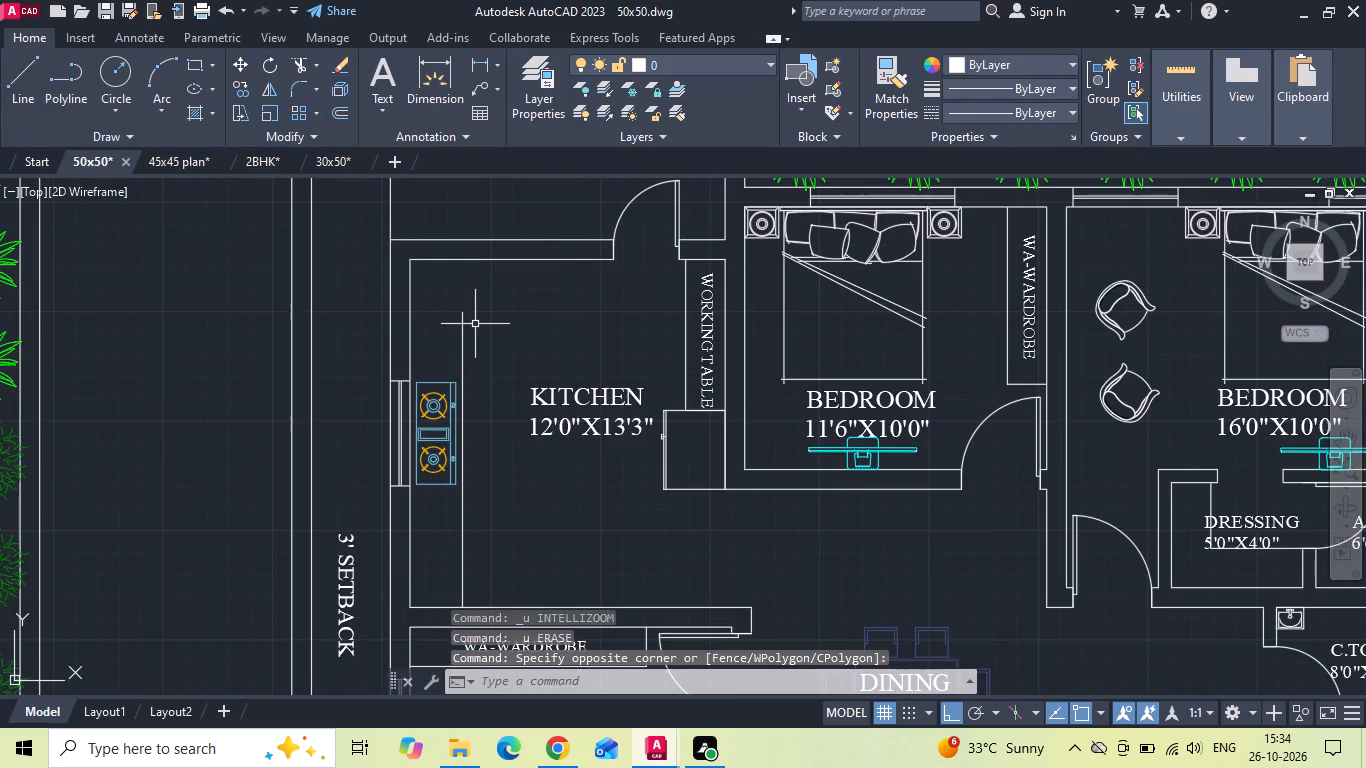
drag(475, 324, 452, 374)
click(432, 468)
key(Delete)
Change the room name KITCHEN to STUDY ROOM in the copied plan's label, keeping the 12'0"X13'3" size line.
double_click(564, 398)
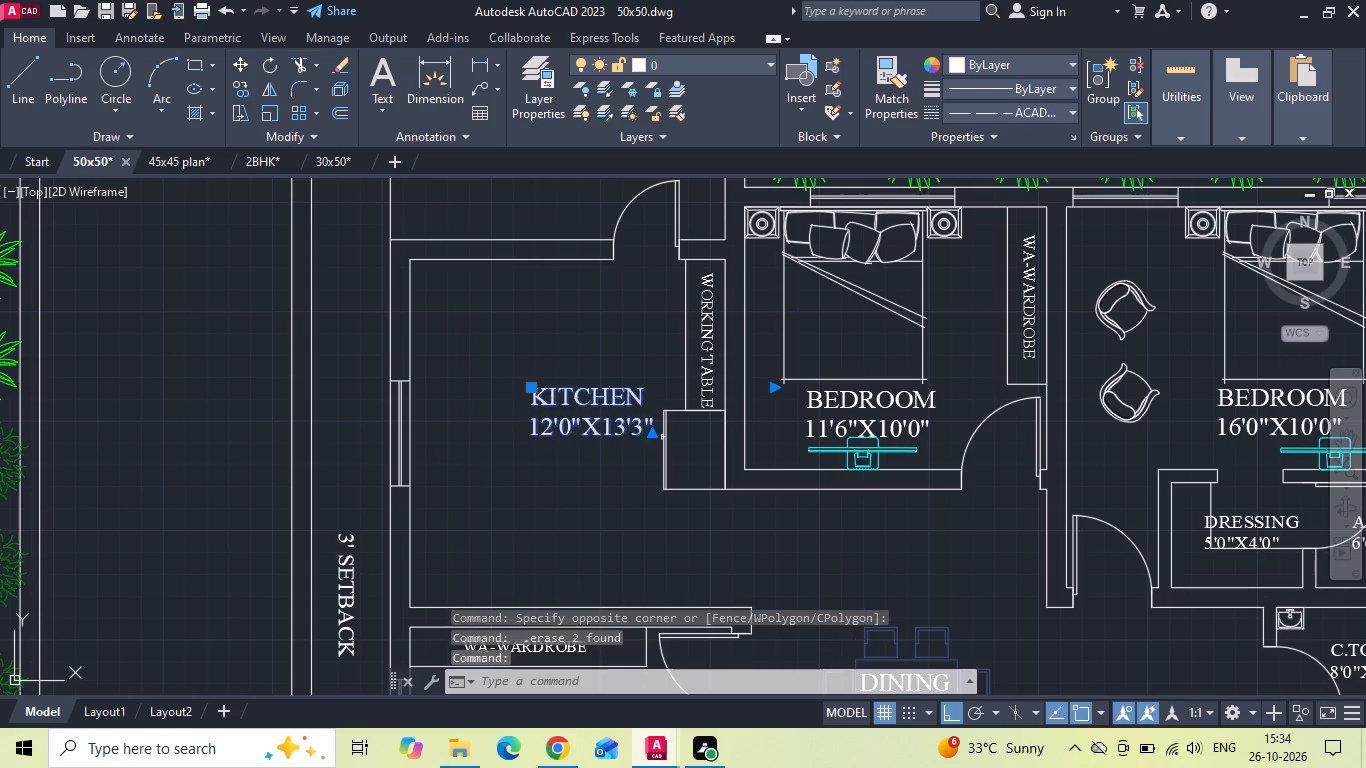
scroll(578, 398, up, 2)
drag(776, 392, 443, 397)
key(BackSpace)
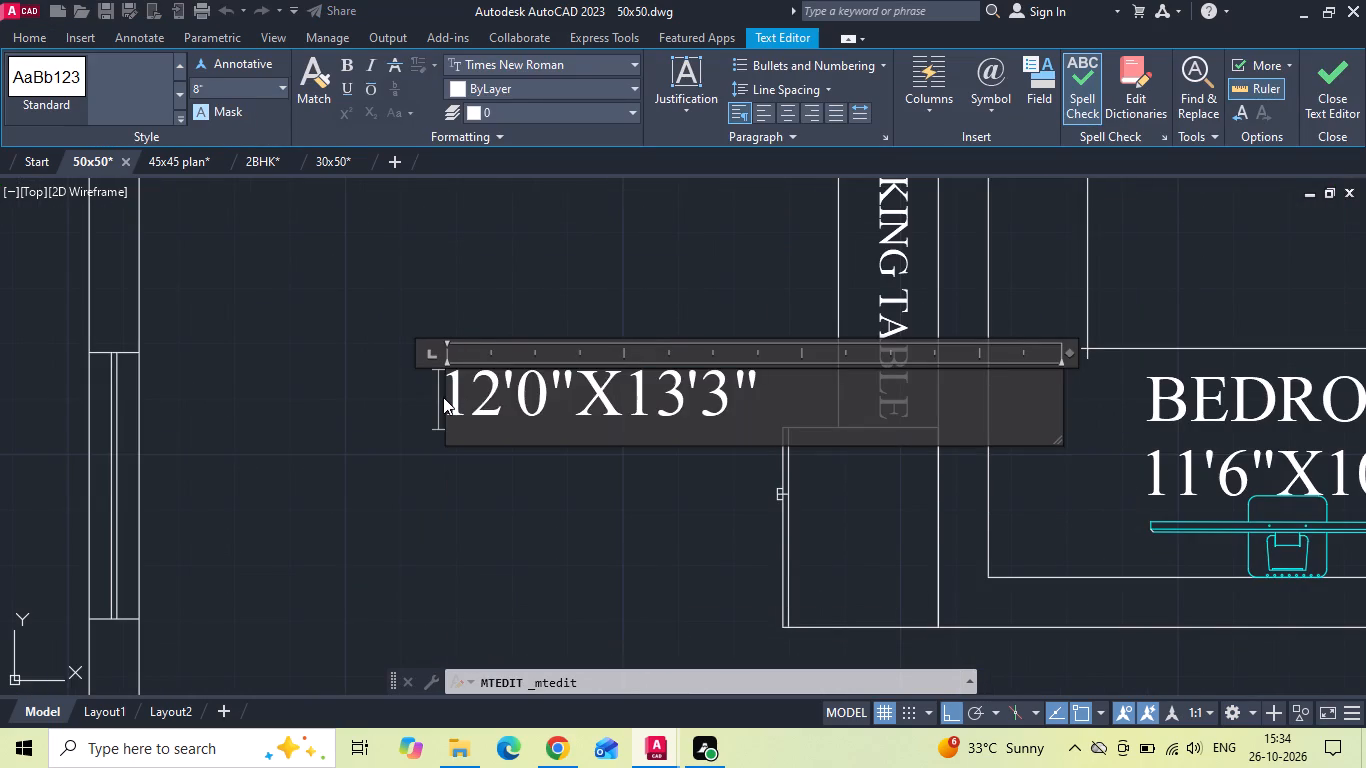
text(DTUDY)
key(BackSpace)
key(BackSpace)
key(BackSpace)
key(BackSpace)
key(BackSpace)
key(BackSpace)
key(BackSpace)
key(BackSpace)
text(STUDY)
key(space)
text(ROOM)
key(Return)
scroll(443, 397, down, 2)
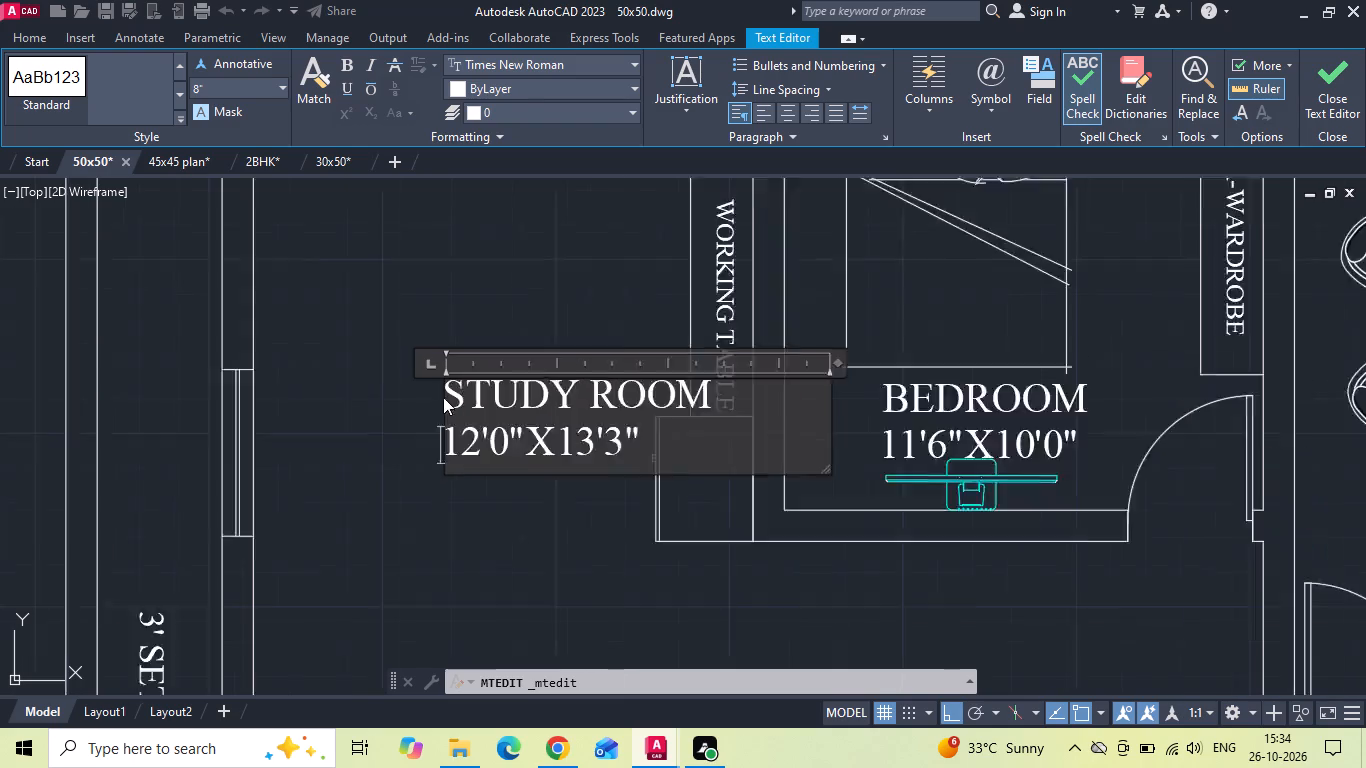
click(544, 329)
Erase the refrigerator at the end of the working table.
click(606, 473)
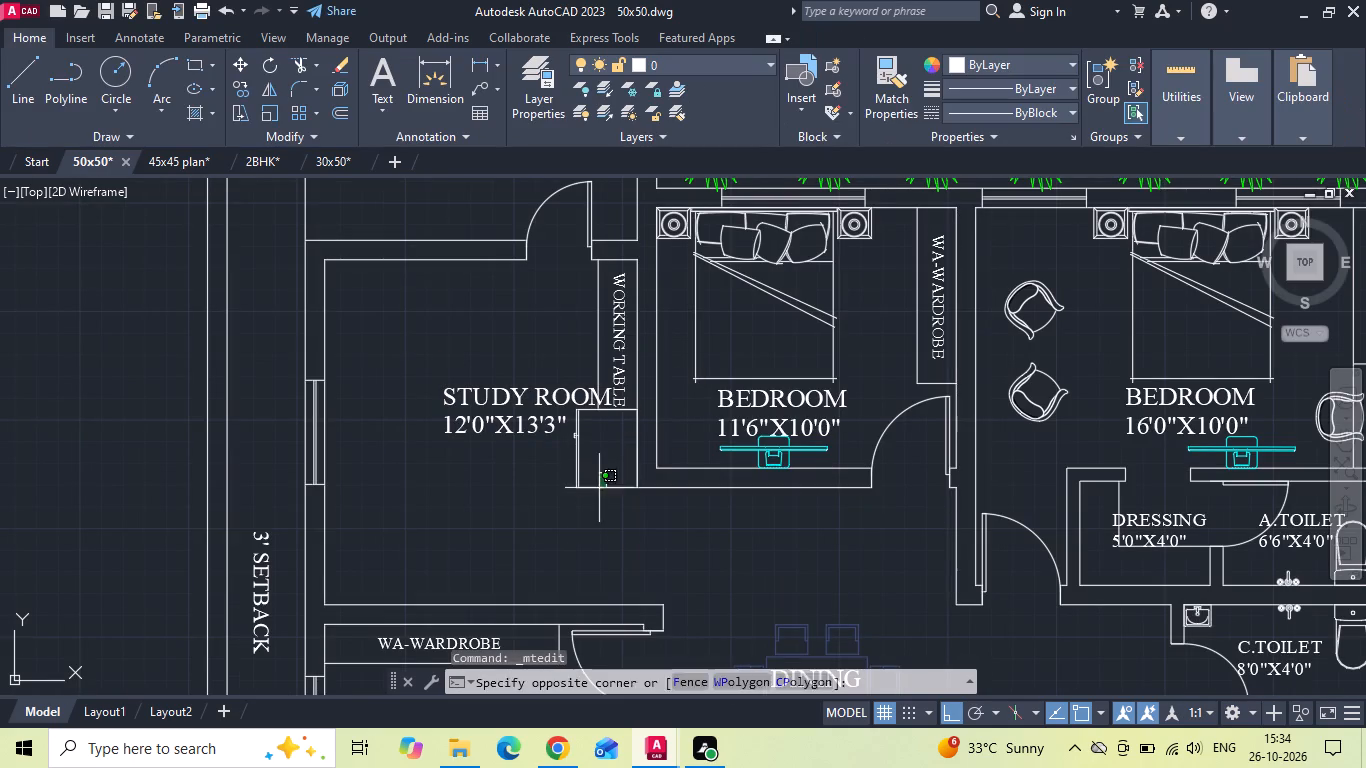
click(596, 489)
key(Delete)
Copy the STUDY ROOM label about 1'-5" horizontally away from the working table and erase the original label.
click(555, 394)
right_click(550, 396)
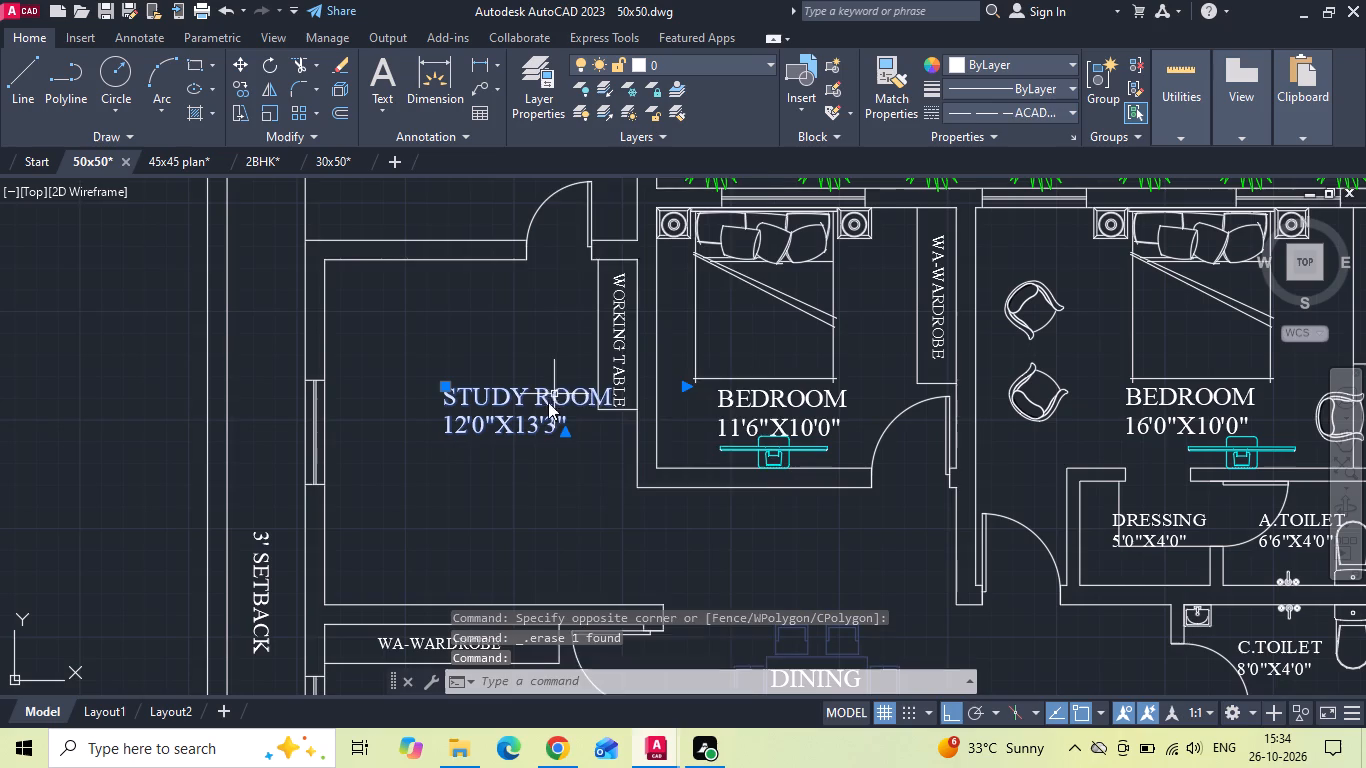
click(607, 373)
drag(575, 500, 565, 503)
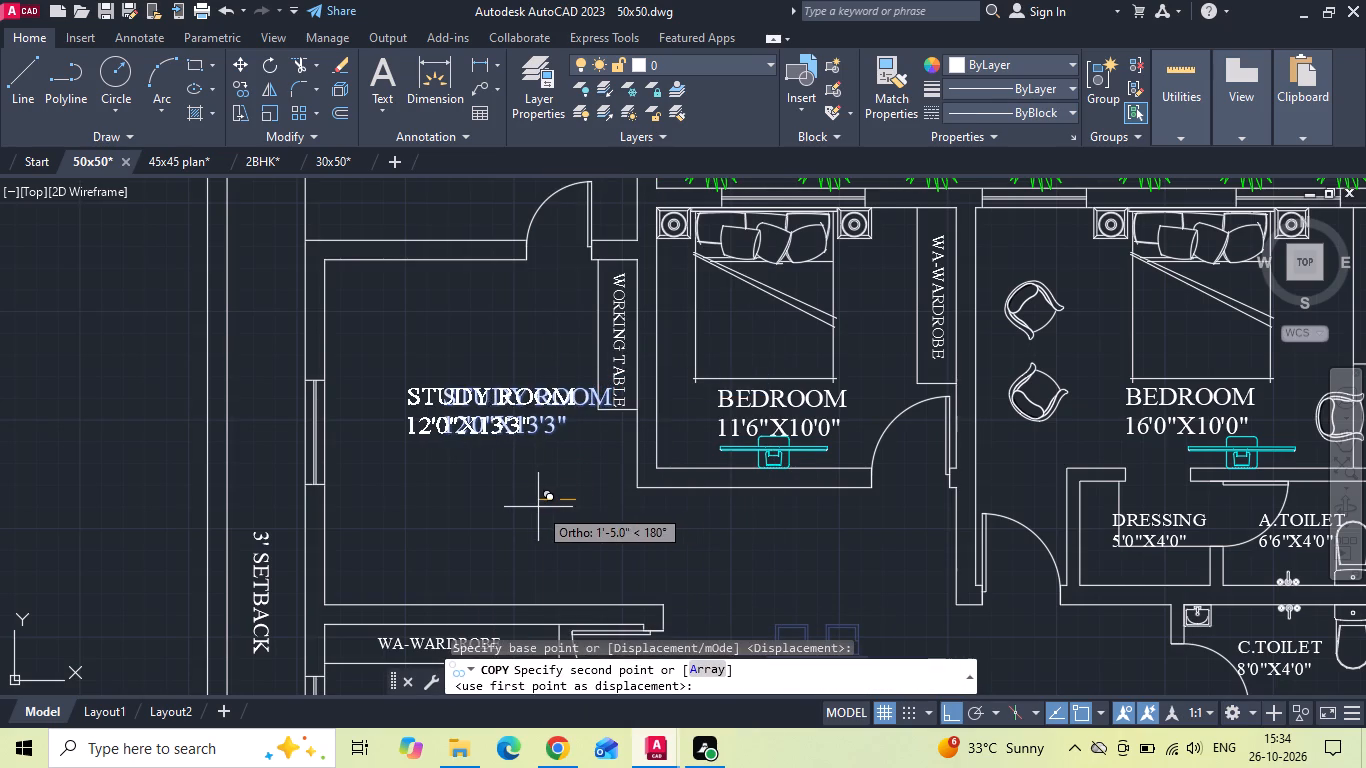
click(536, 507)
key(Escape)
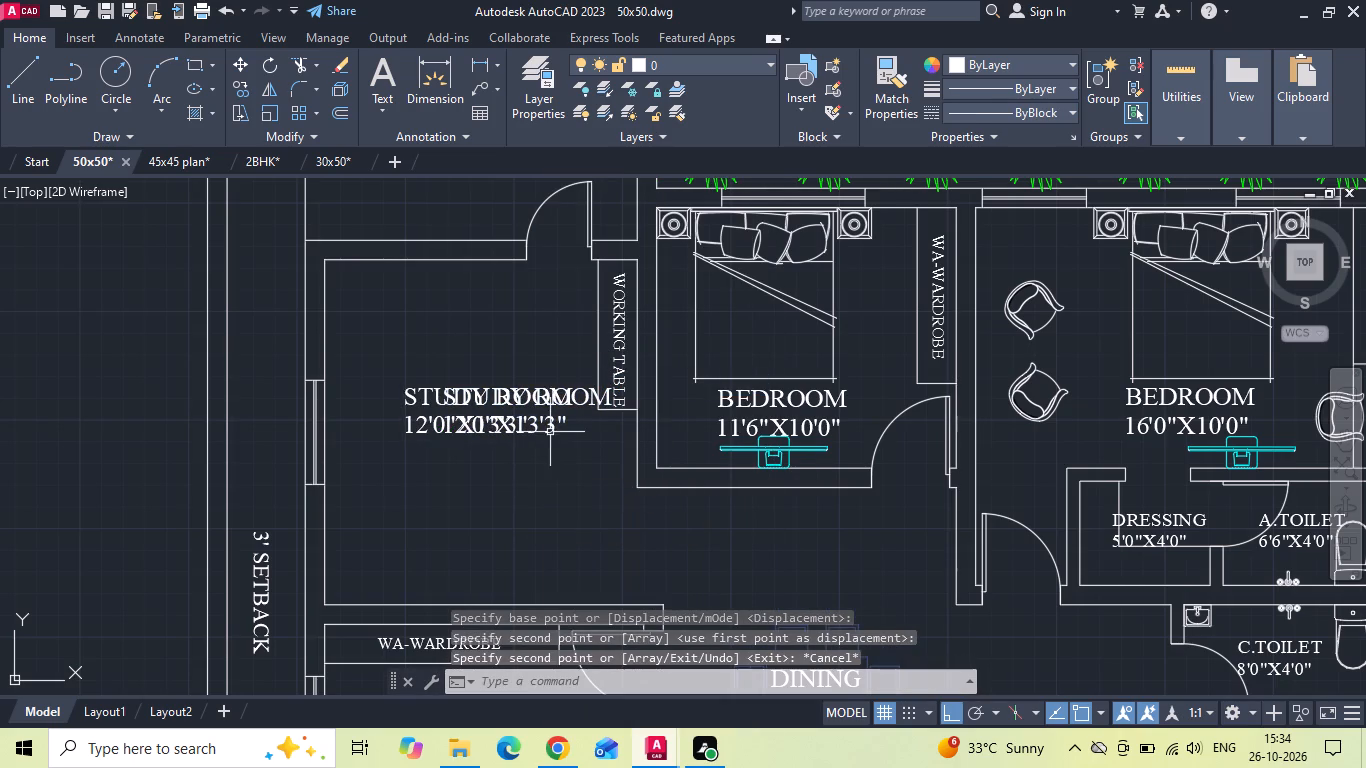
click(550, 432)
key(Delete)
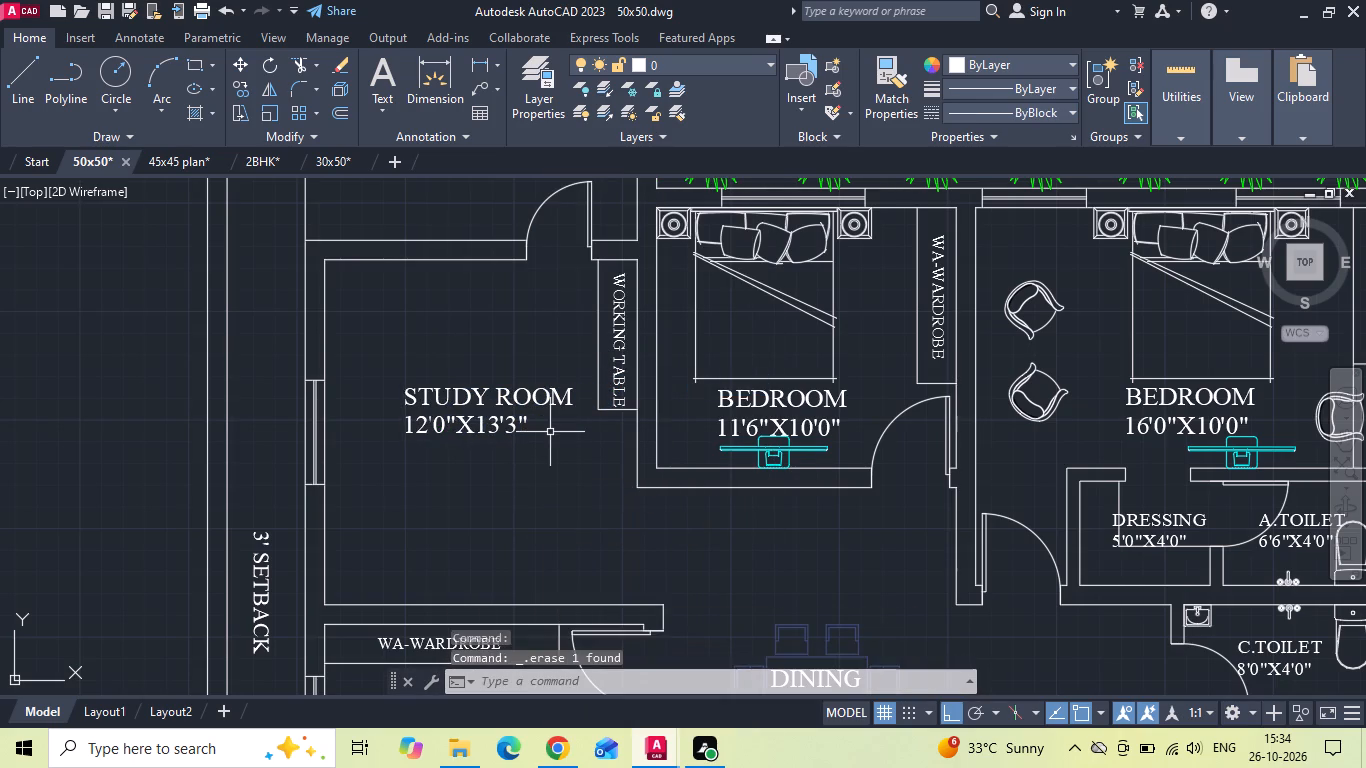
Offset the inner lines of the study room's window wall and balcony-side wall 2' into the room.
text(O)
key(space)
text(2')
key(Return)
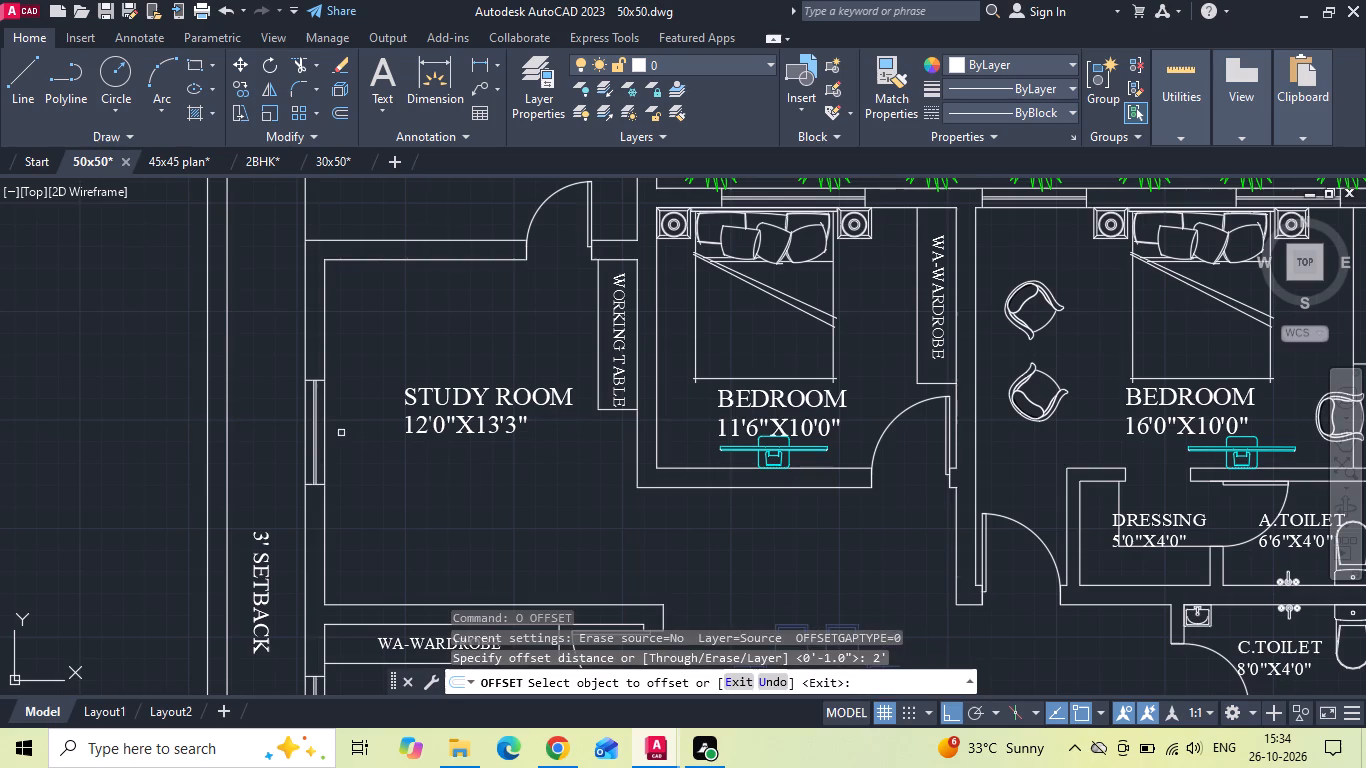
click(325, 451)
click(390, 400)
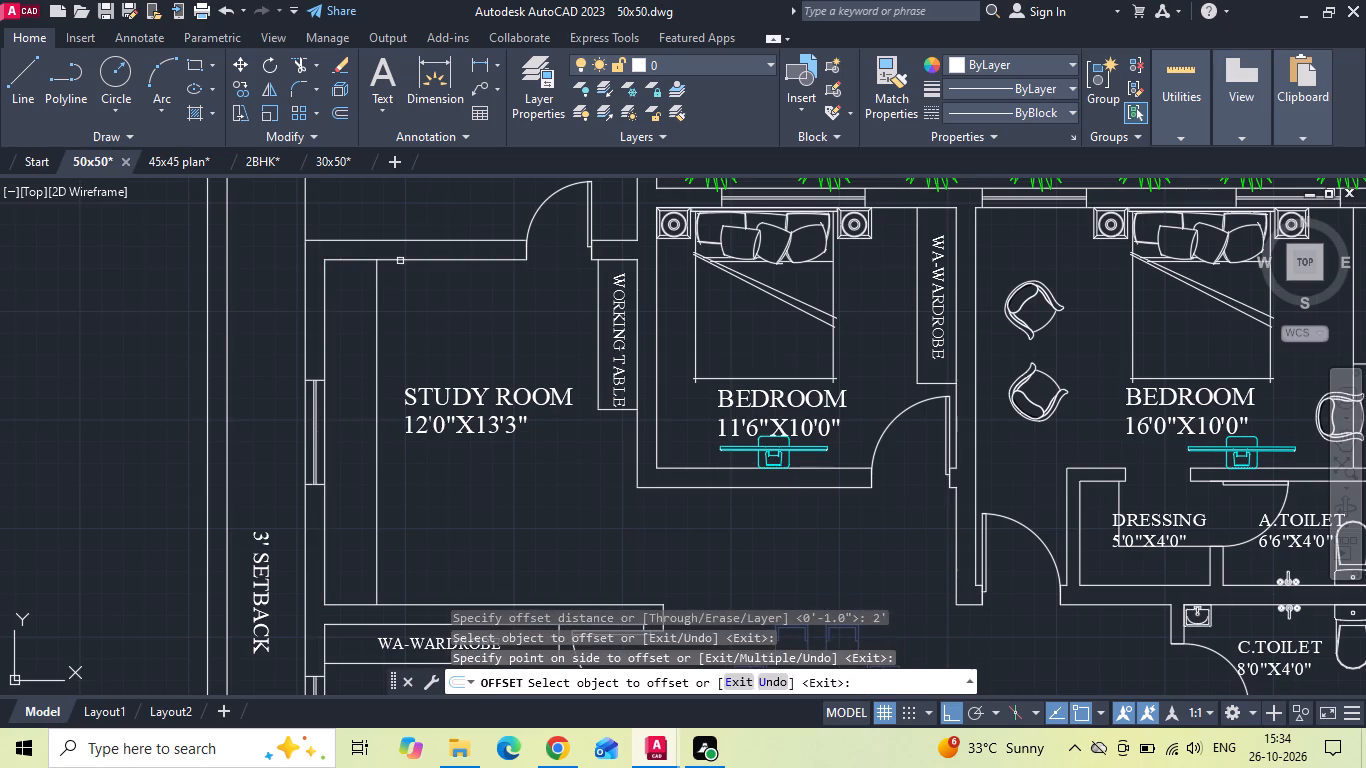
click(400, 261)
click(394, 302)
key(Escape)
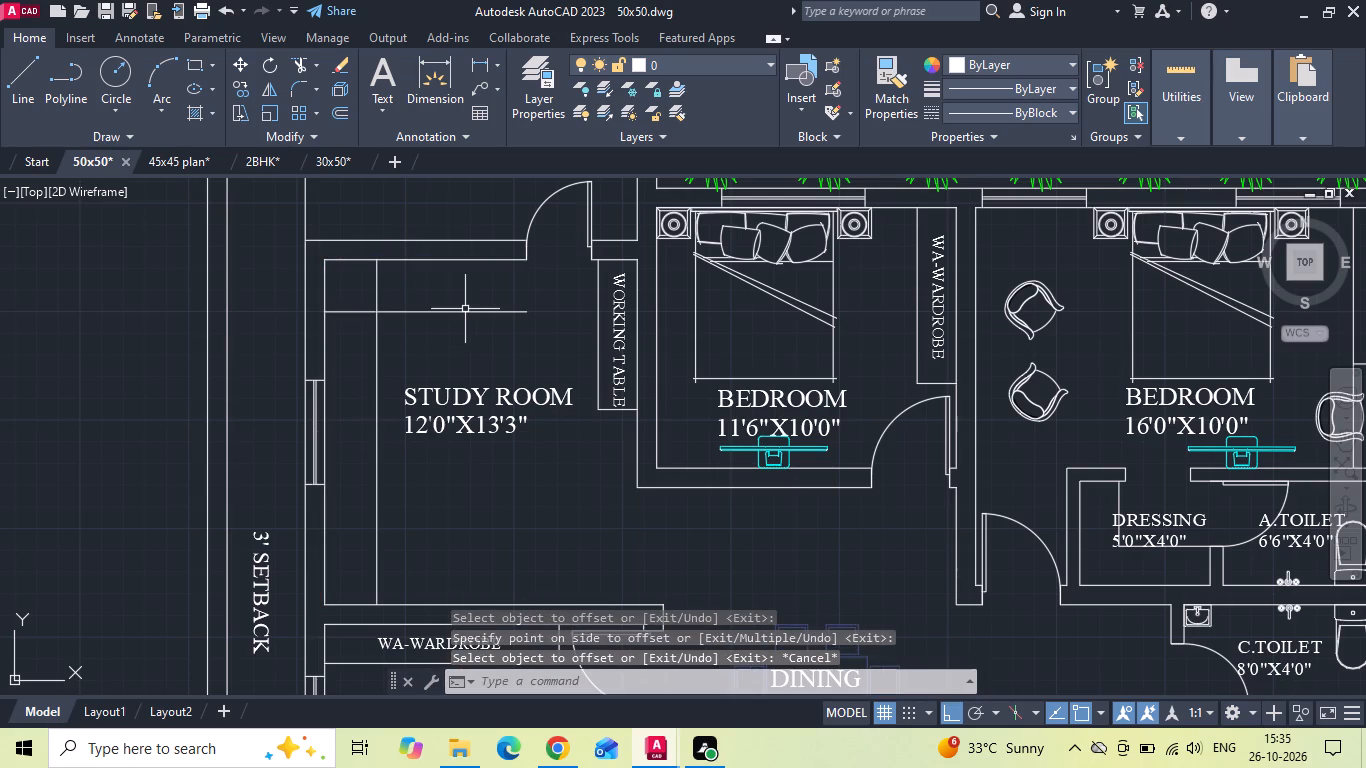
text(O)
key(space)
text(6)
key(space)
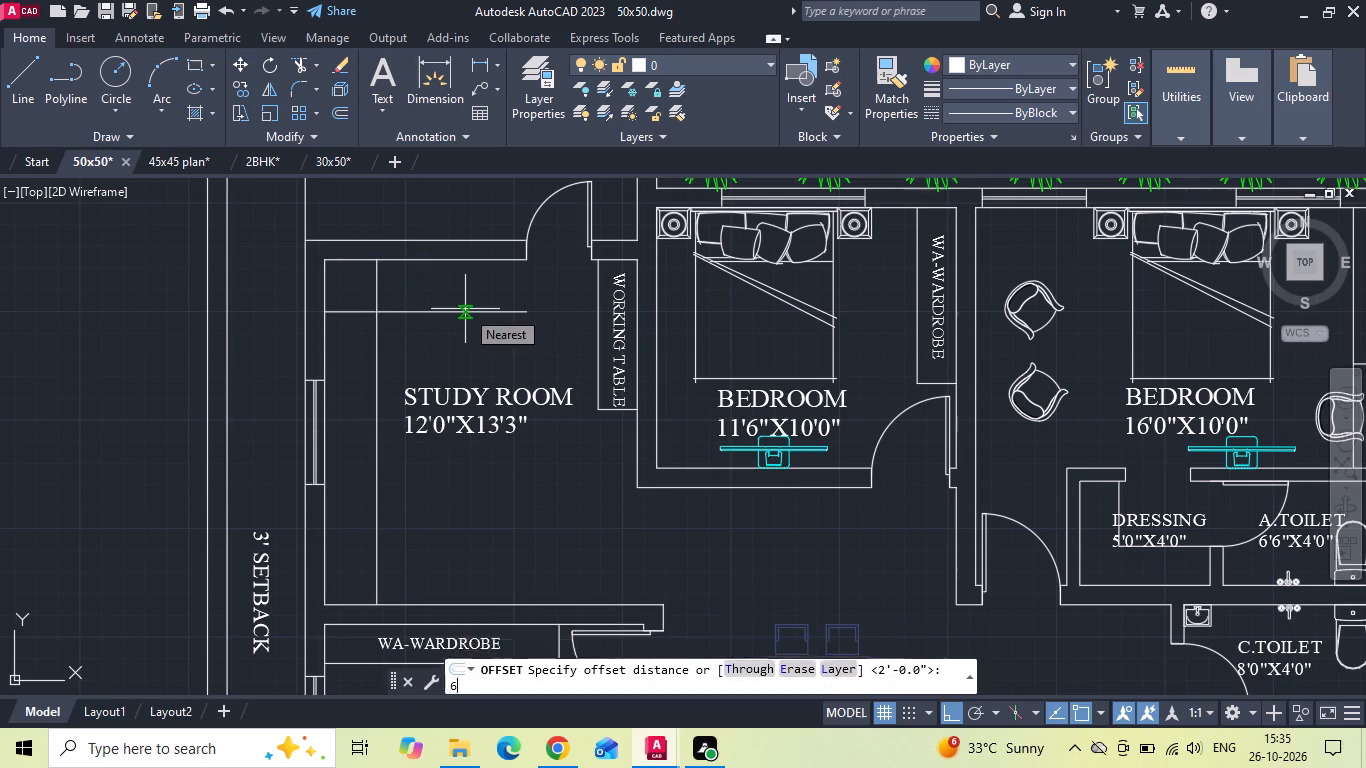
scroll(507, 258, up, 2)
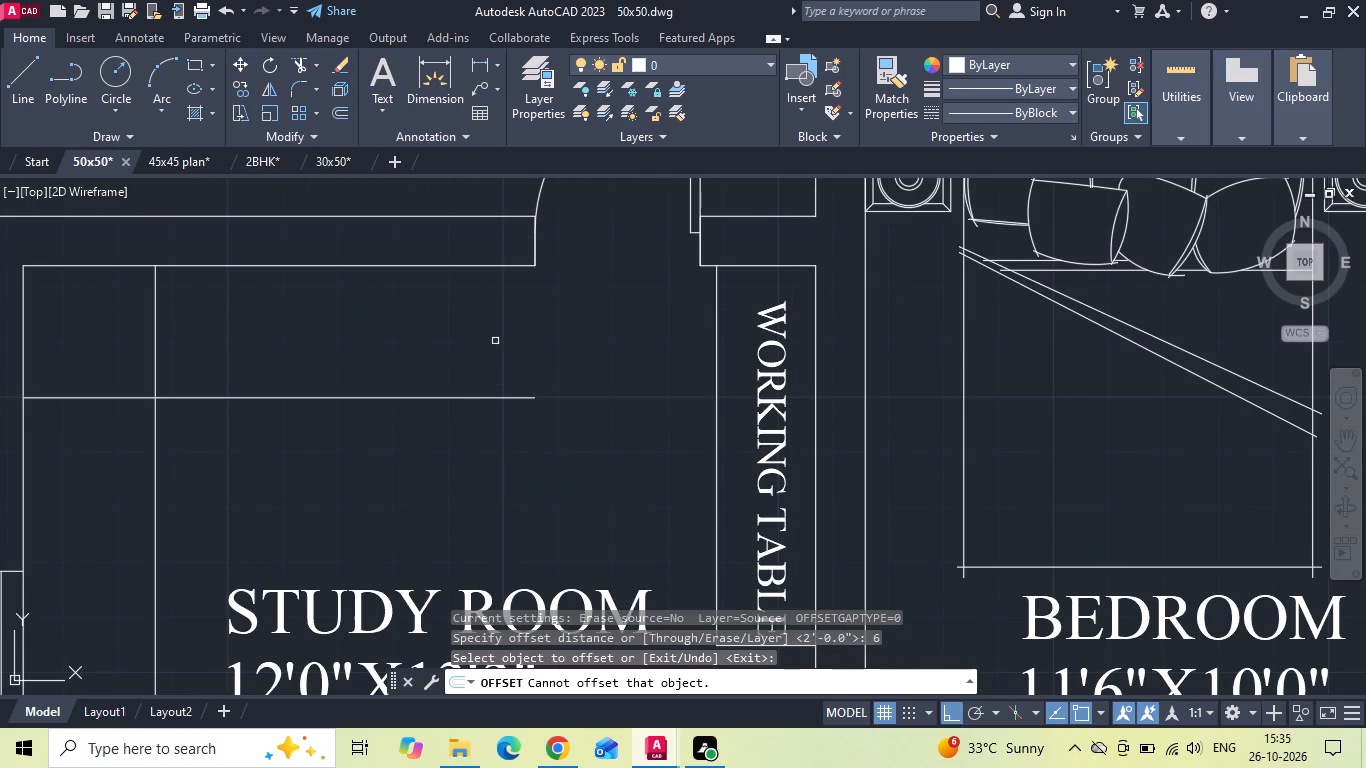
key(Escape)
Close the door end of the new 2' deep table with a line and move that line 6" away from the door.
text(L)
key(space)
click(528, 399)
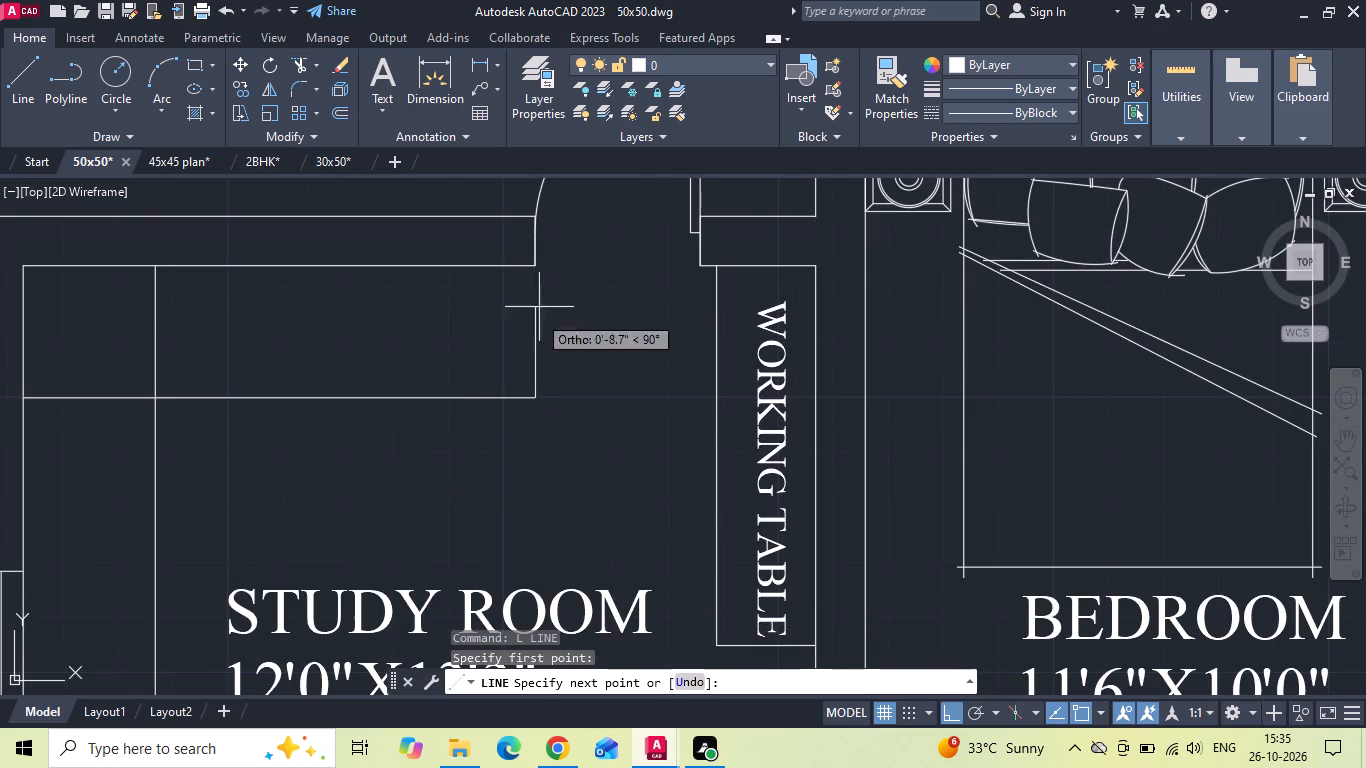
click(541, 261)
key(Escape)
drag(570, 340, 509, 358)
click(477, 360)
right_click(477, 360)
click(492, 360)
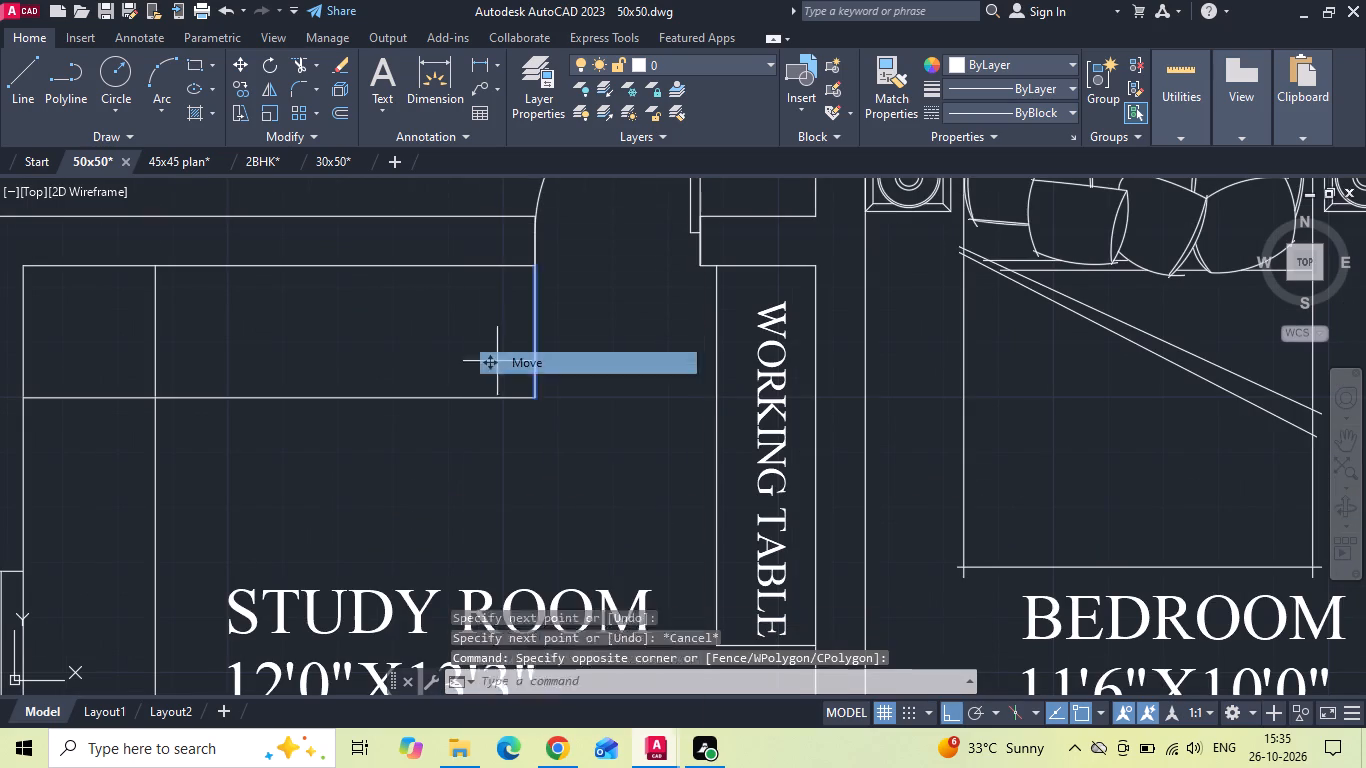
drag(723, 364, 692, 367)
text(6 TR)
Trim the overshooting offset lines at the door end and the inner corner to form an L-shaped table outline.
key(space)
click(528, 397)
drag(358, 335, 97, 416)
scroll(249, 362, down, 2)
key(Escape)
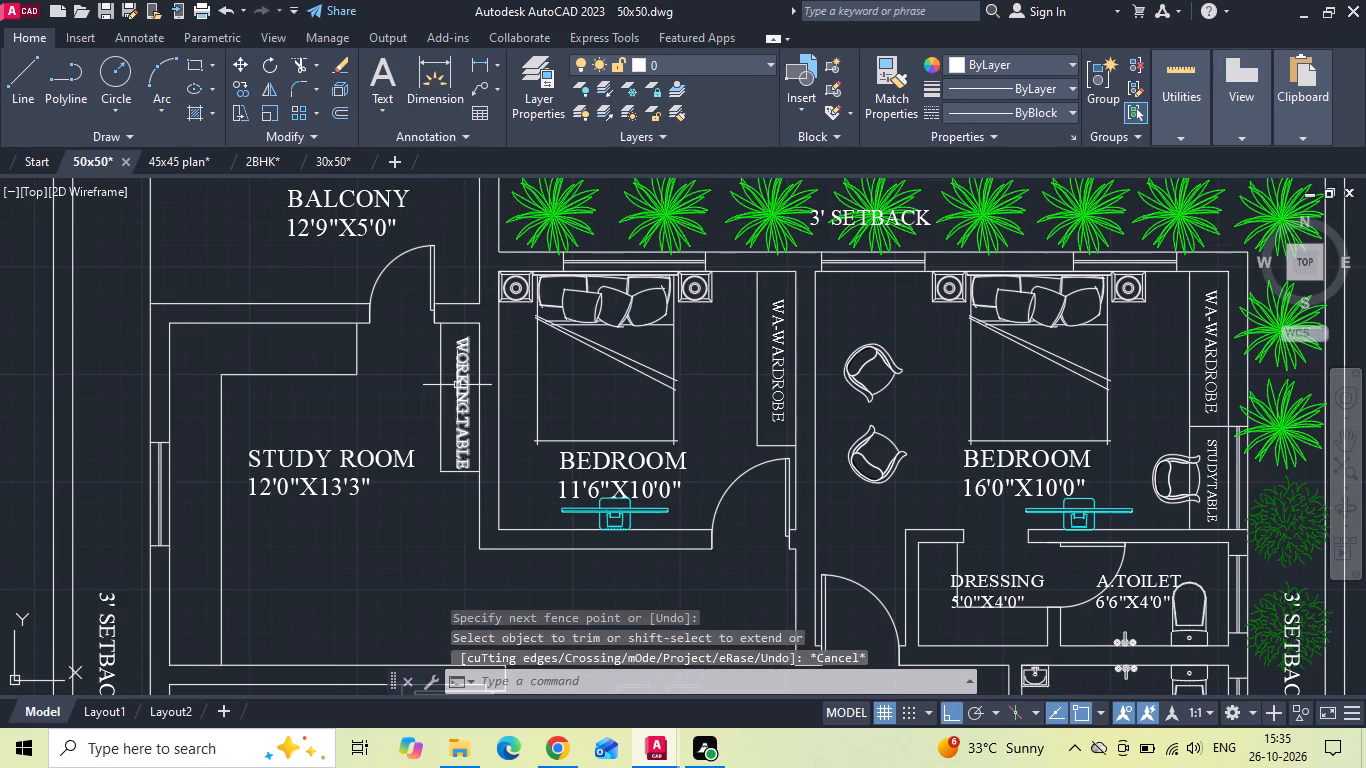
Copy the WORKING TABLE label onto the new table along the study room's window wall and save the drawing.
click(457, 385)
right_click(457, 385)
click(506, 383)
drag(464, 413, 428, 446)
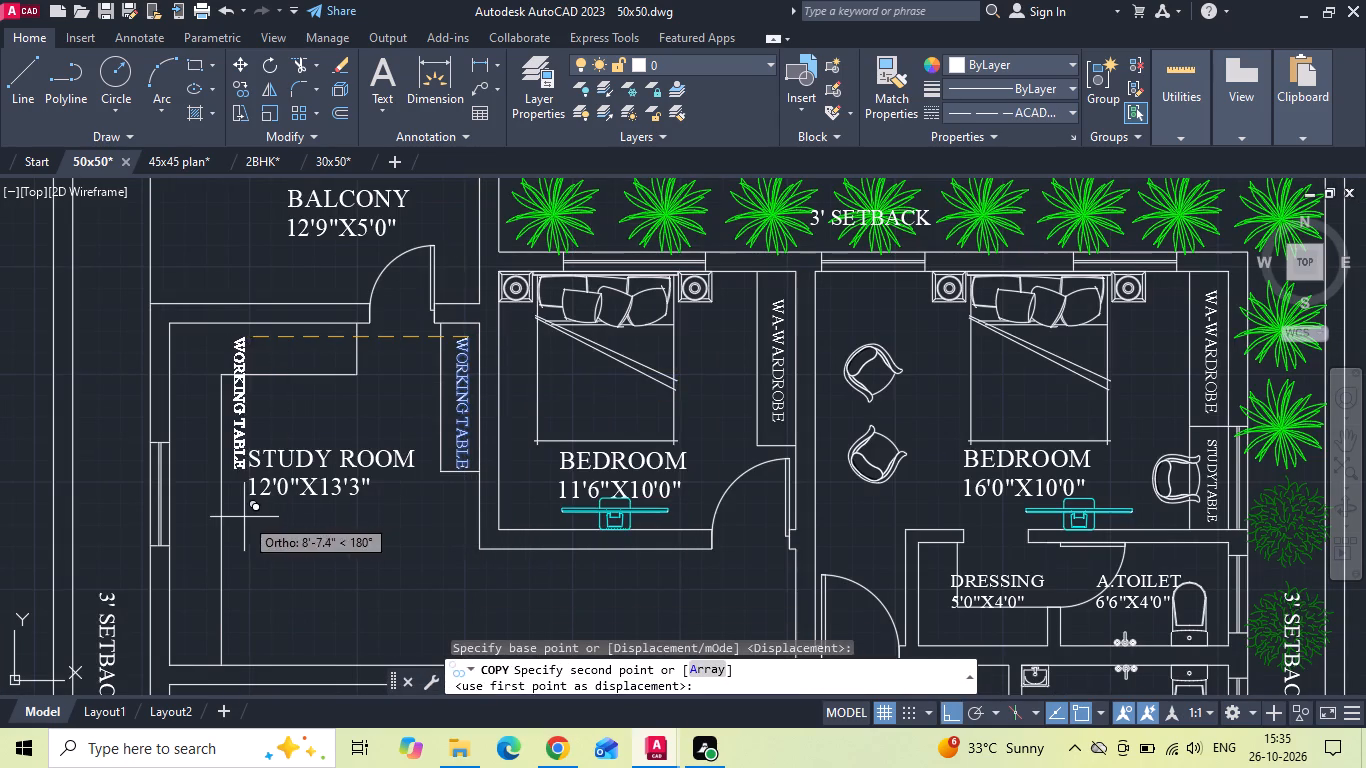
key(F8)
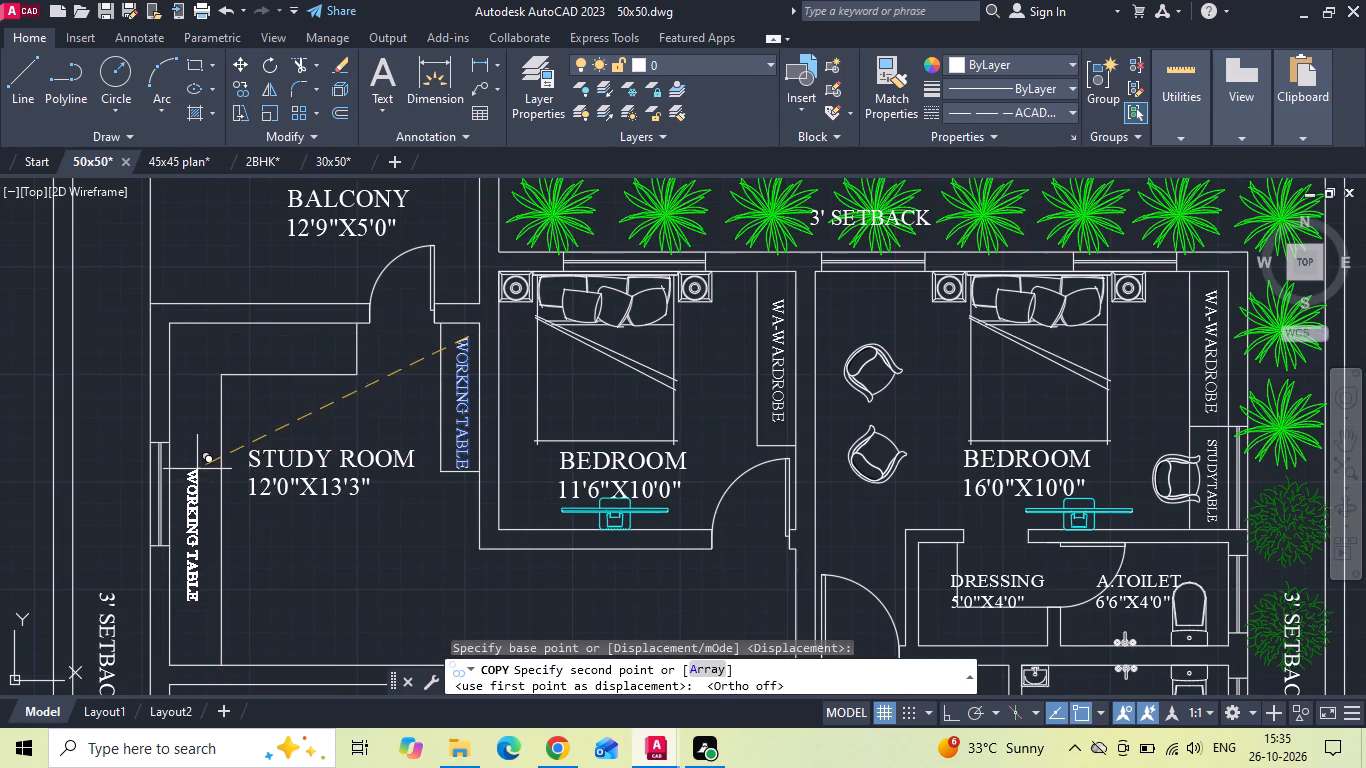
click(199, 446)
key(Escape)
key(ctrl+s)
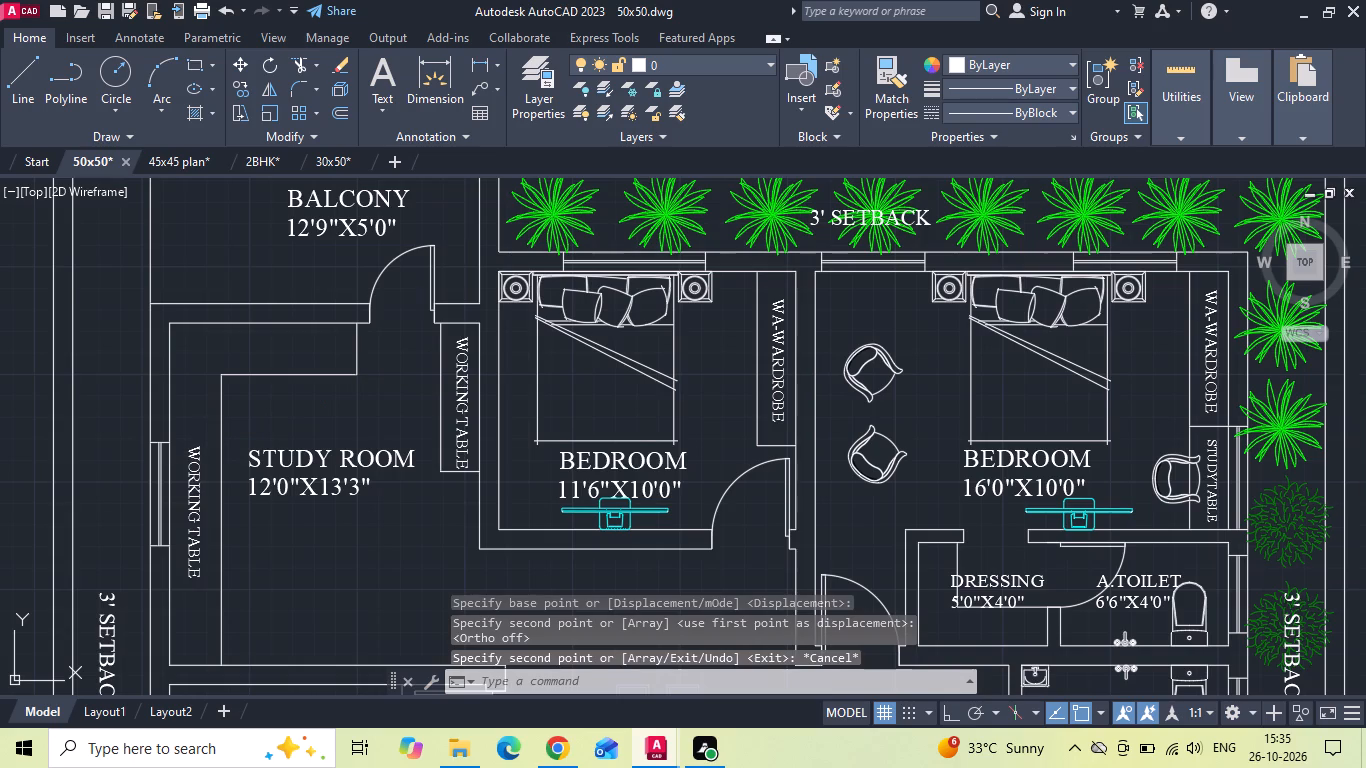
Erase the dining table, its chairs and the DINING label from the copied plan.
scroll(437, 407, down, 2)
middle_drag(404, 493, 427, 355)
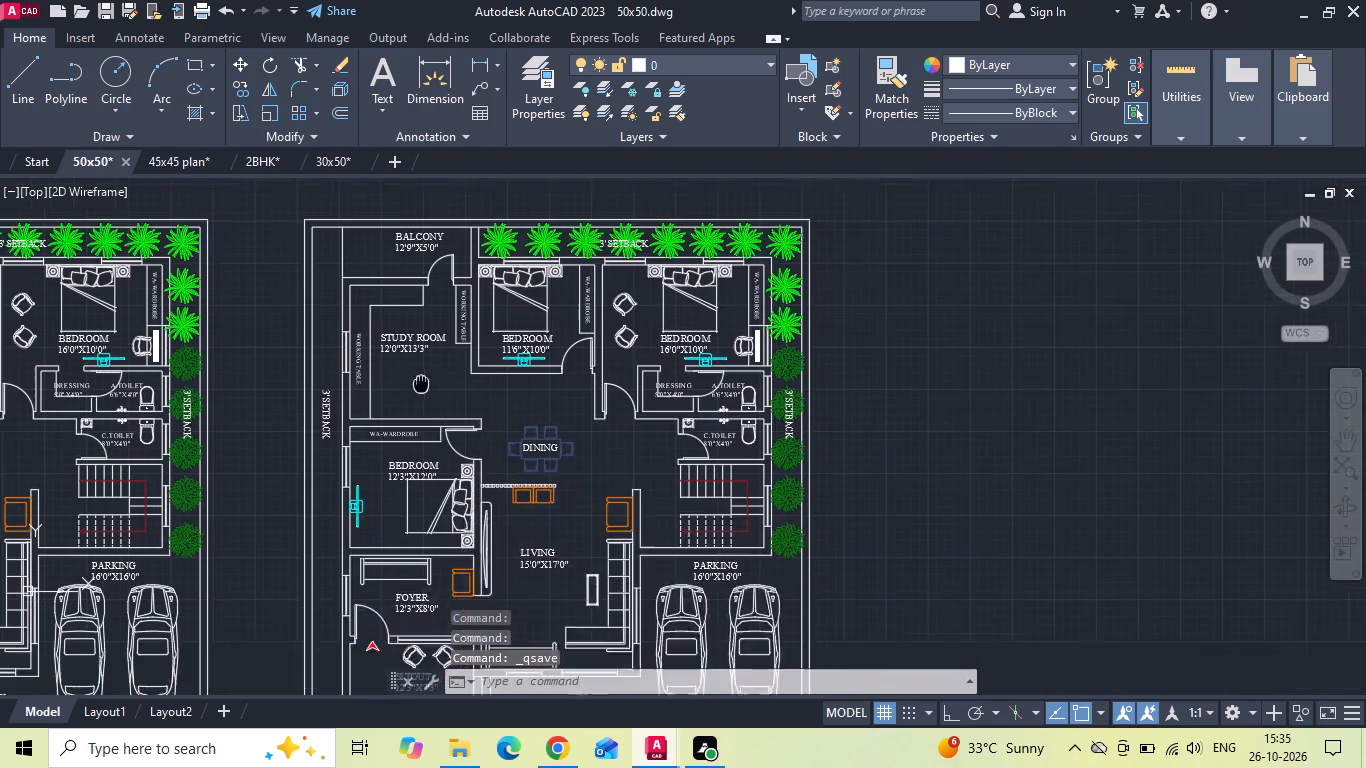
middle_drag(427, 355, 440, 318)
middle_drag(437, 496, 439, 449)
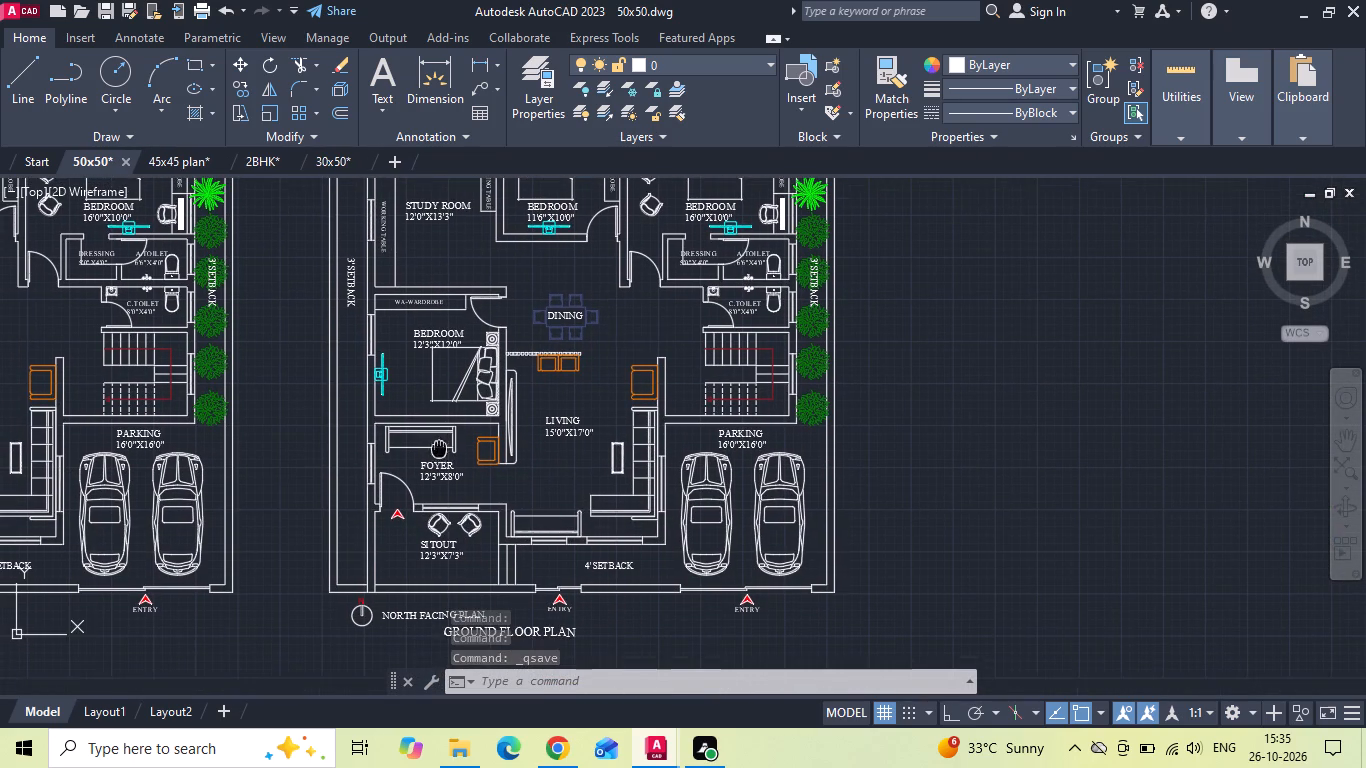
scroll(624, 296, up, 1)
click(587, 300)
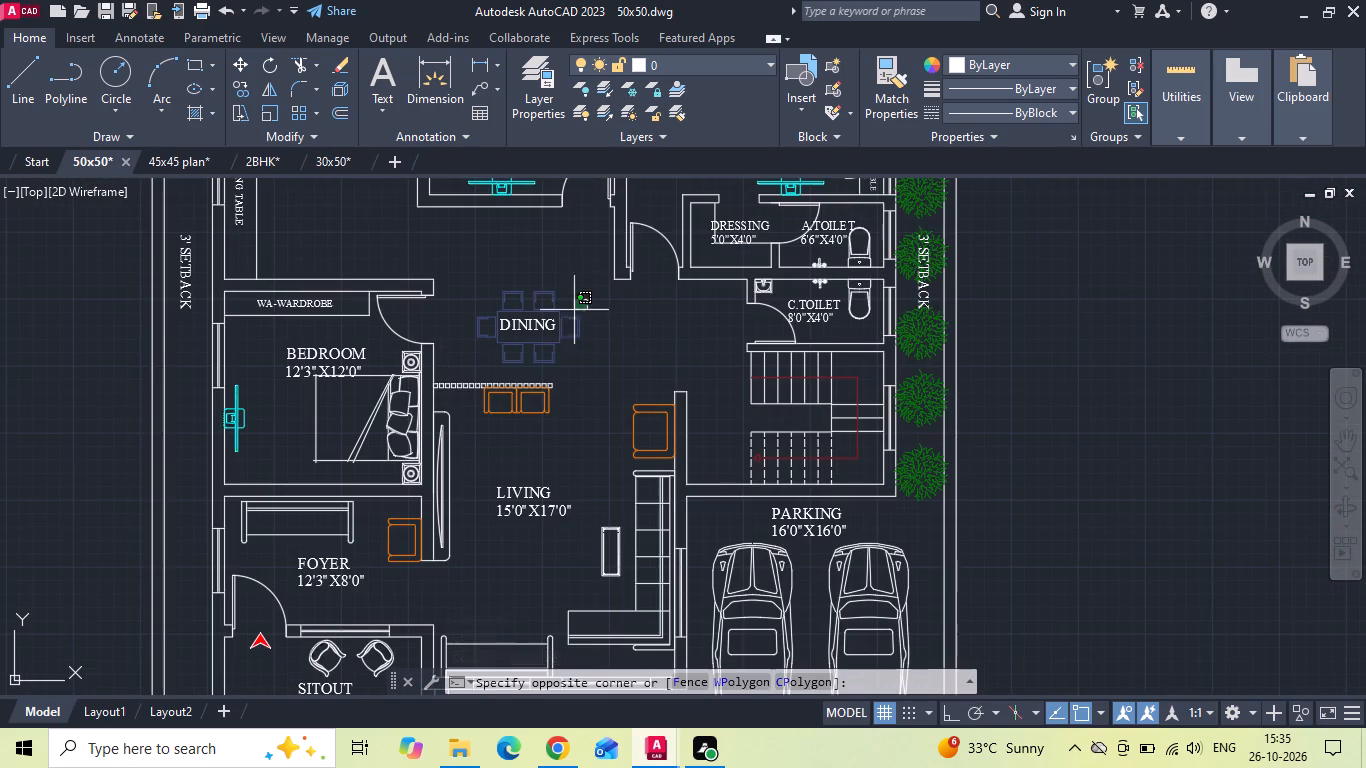
click(477, 362)
key(Delete)
drag(582, 278, 535, 306)
click(488, 342)
key(Delete)
Erase the two cars and the PARKING 16'0"X16'0" label from the copied plan.
scroll(570, 292, down, 1)
scroll(538, 444, up, 1)
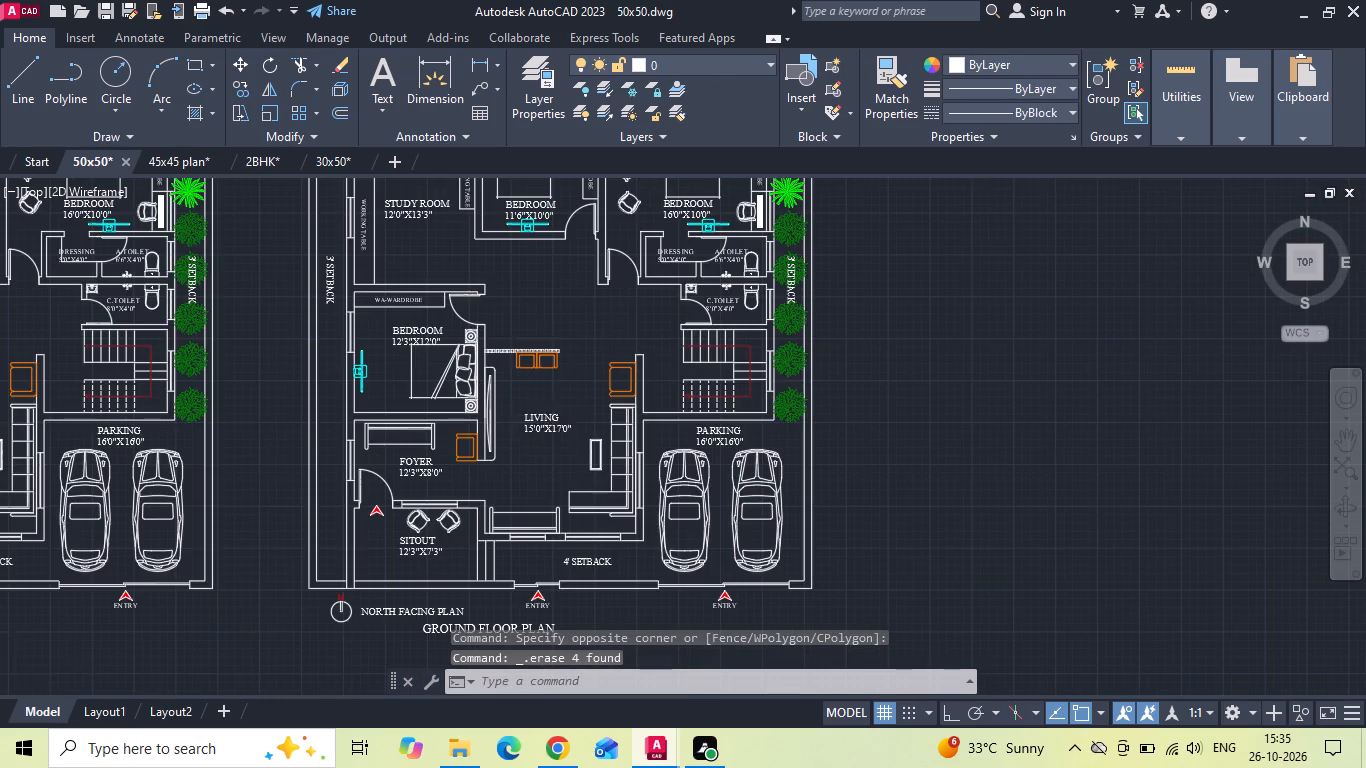
middle_drag(576, 435, 589, 364)
drag(897, 354, 884, 390)
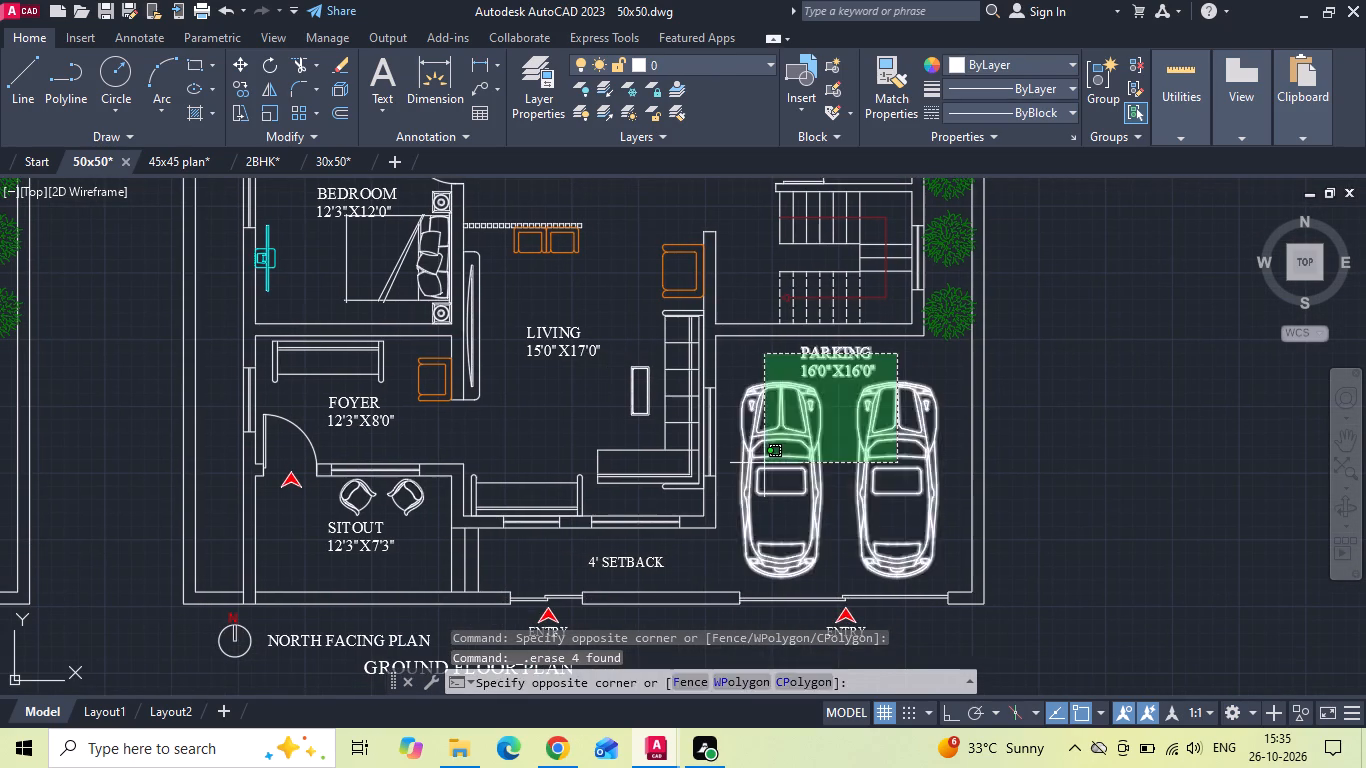
click(764, 463)
key(Delete)
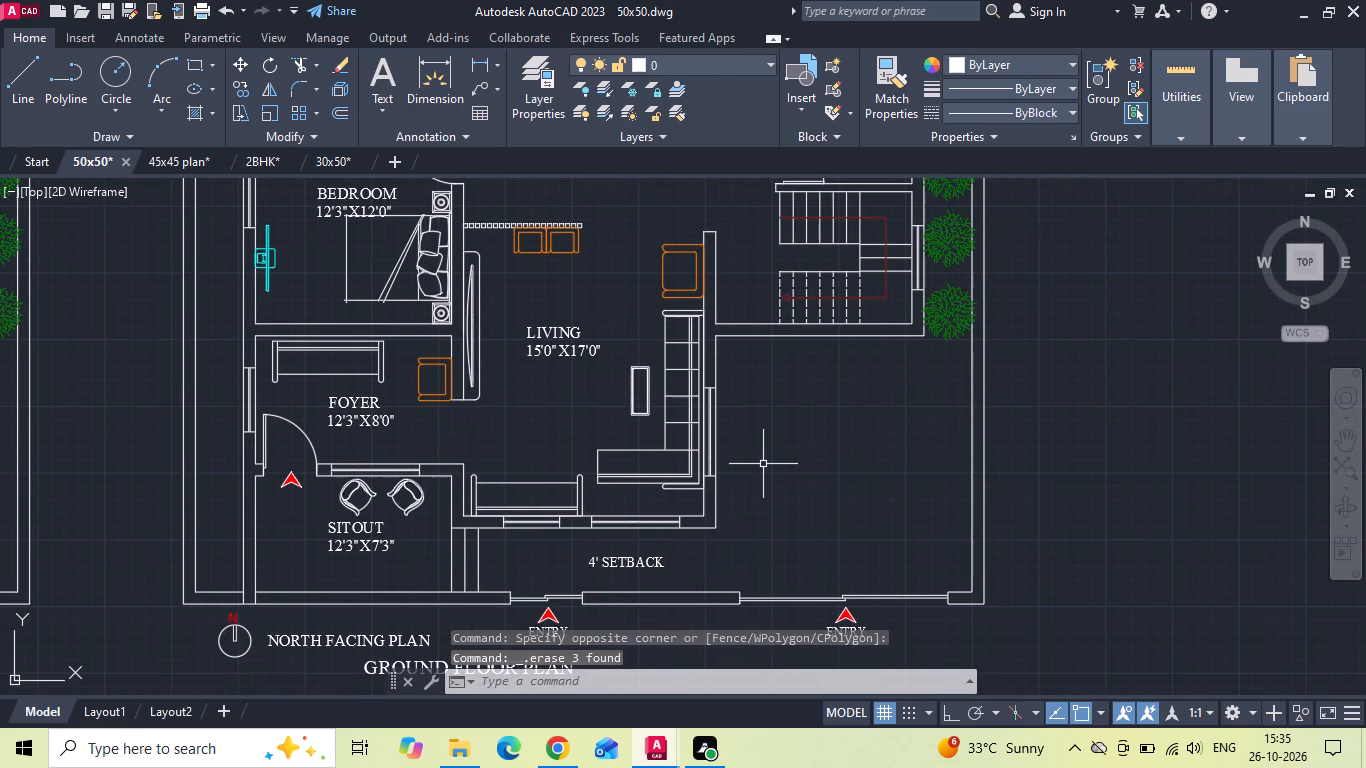
Change the copied plan's title from GROUND FLOOR PLAN to FIRST FLOOR PLAN.
middle_drag(772, 524, 771, 504)
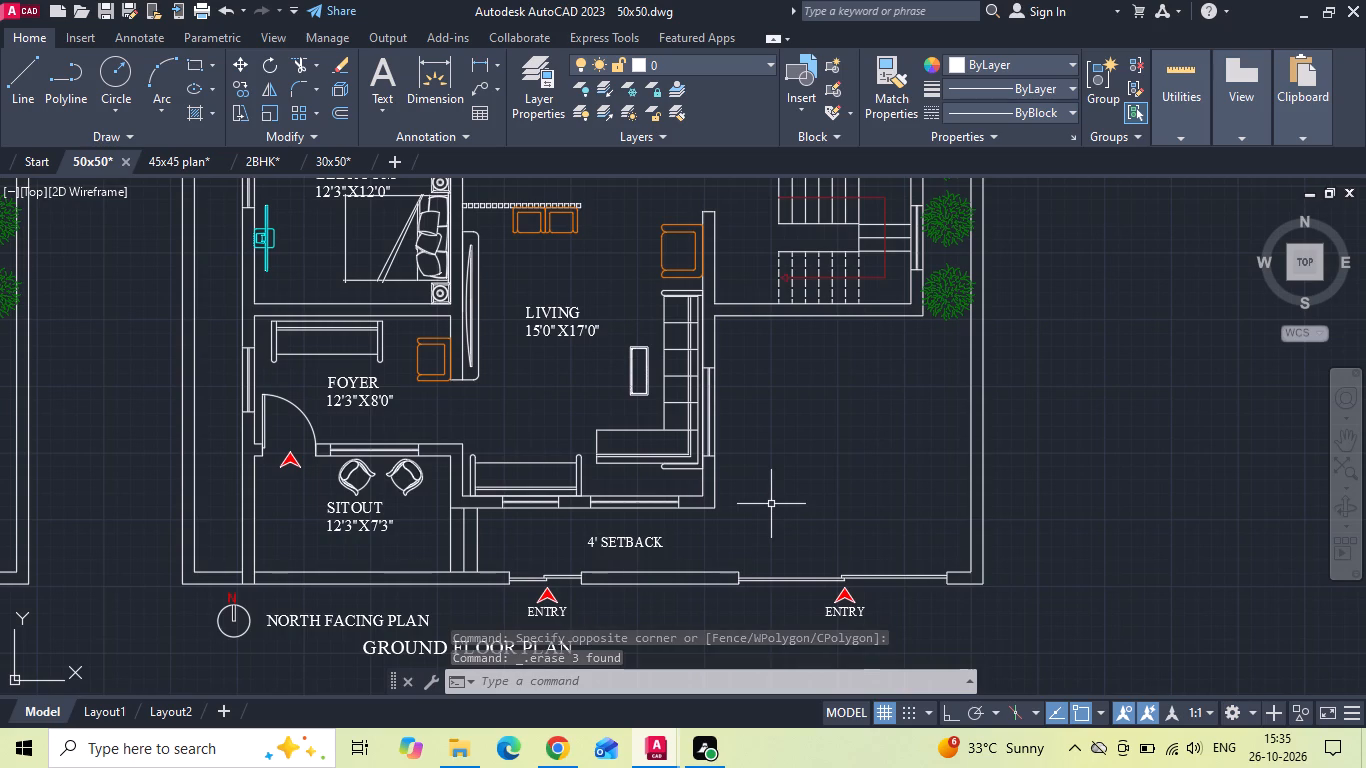
middle_drag(457, 604, 501, 491)
scroll(463, 559, up, 1)
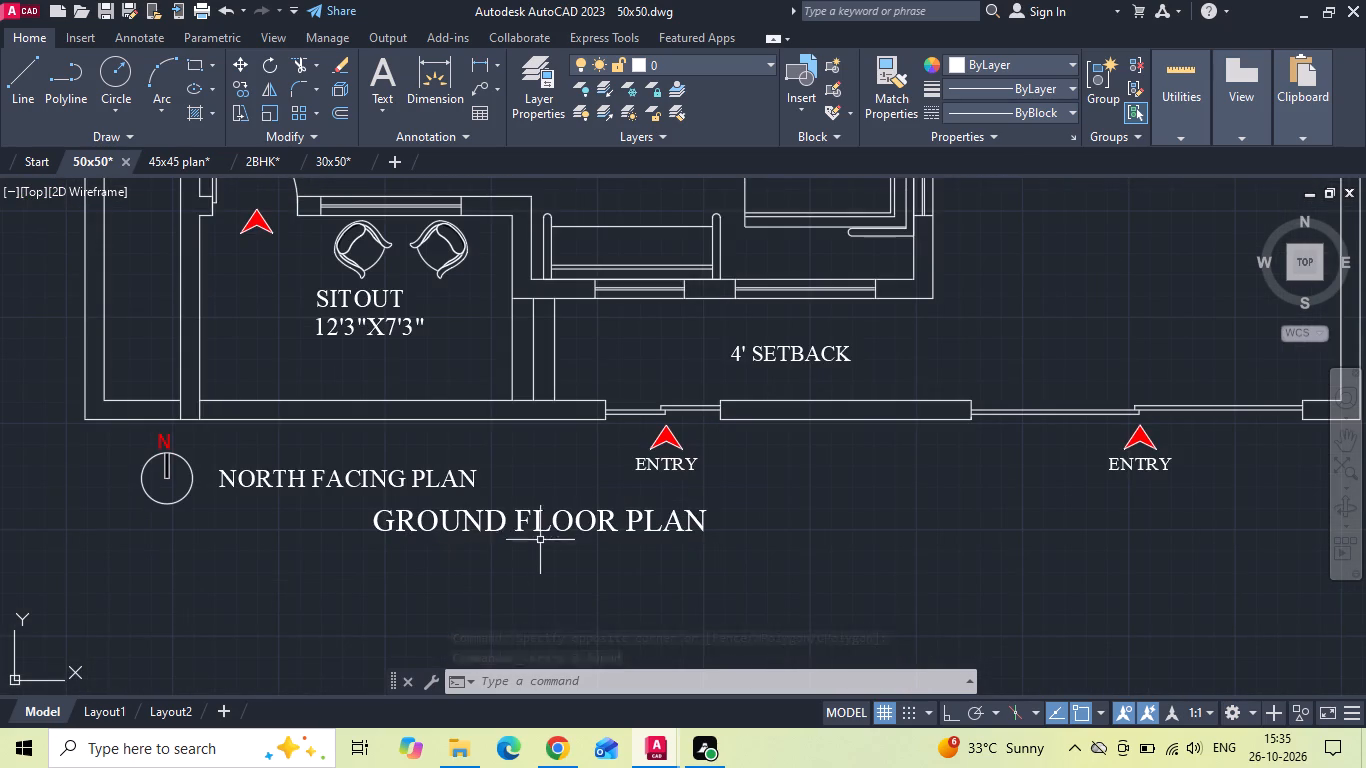
click(507, 526)
double_click(507, 526)
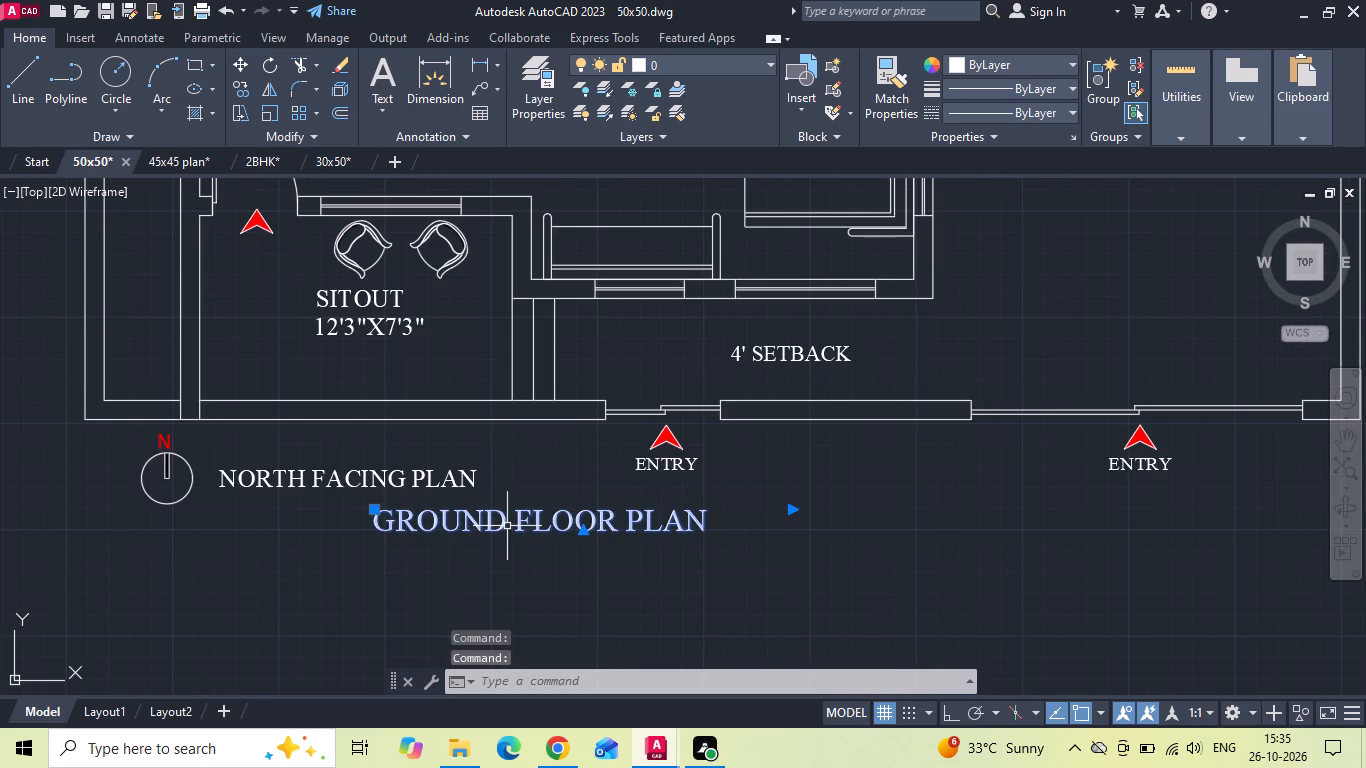
drag(507, 526, 259, 524)
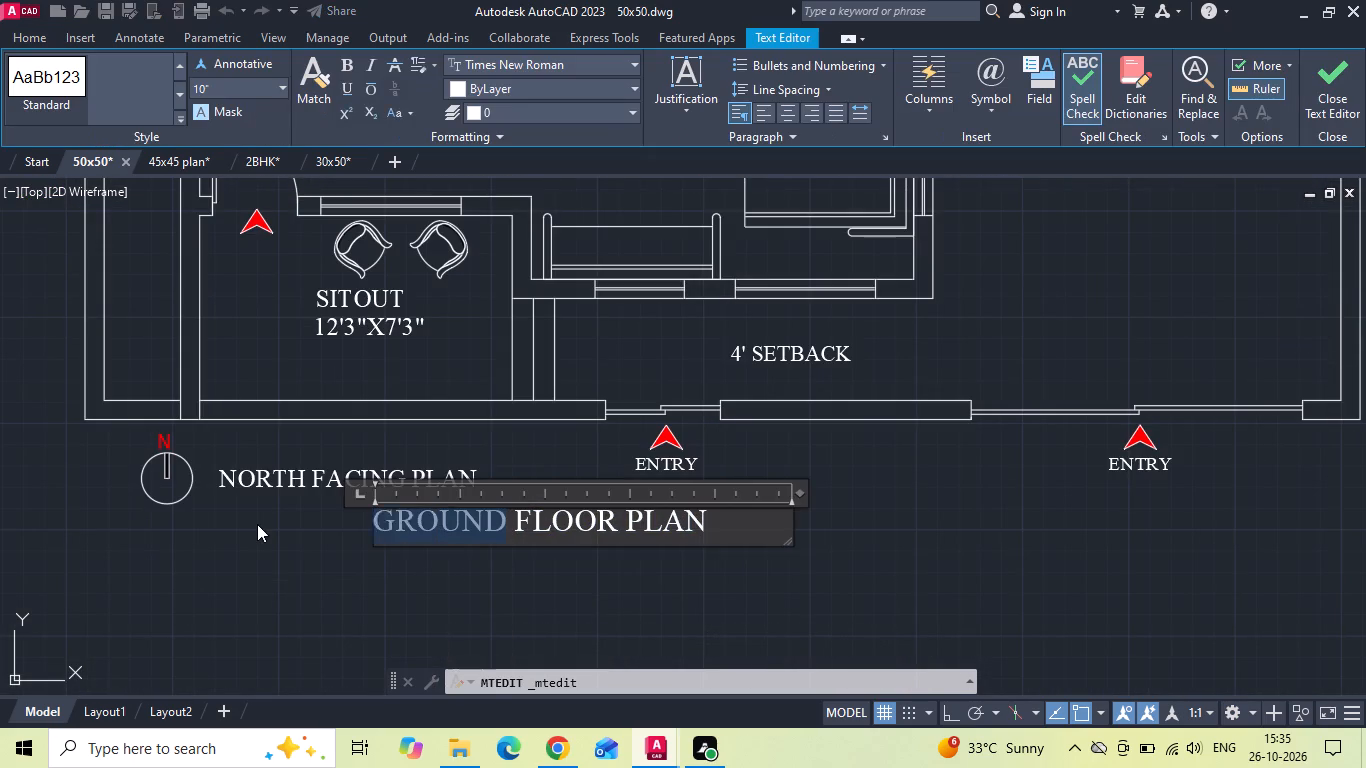
key(BackSpace)
text(FIRST)
click(430, 589)
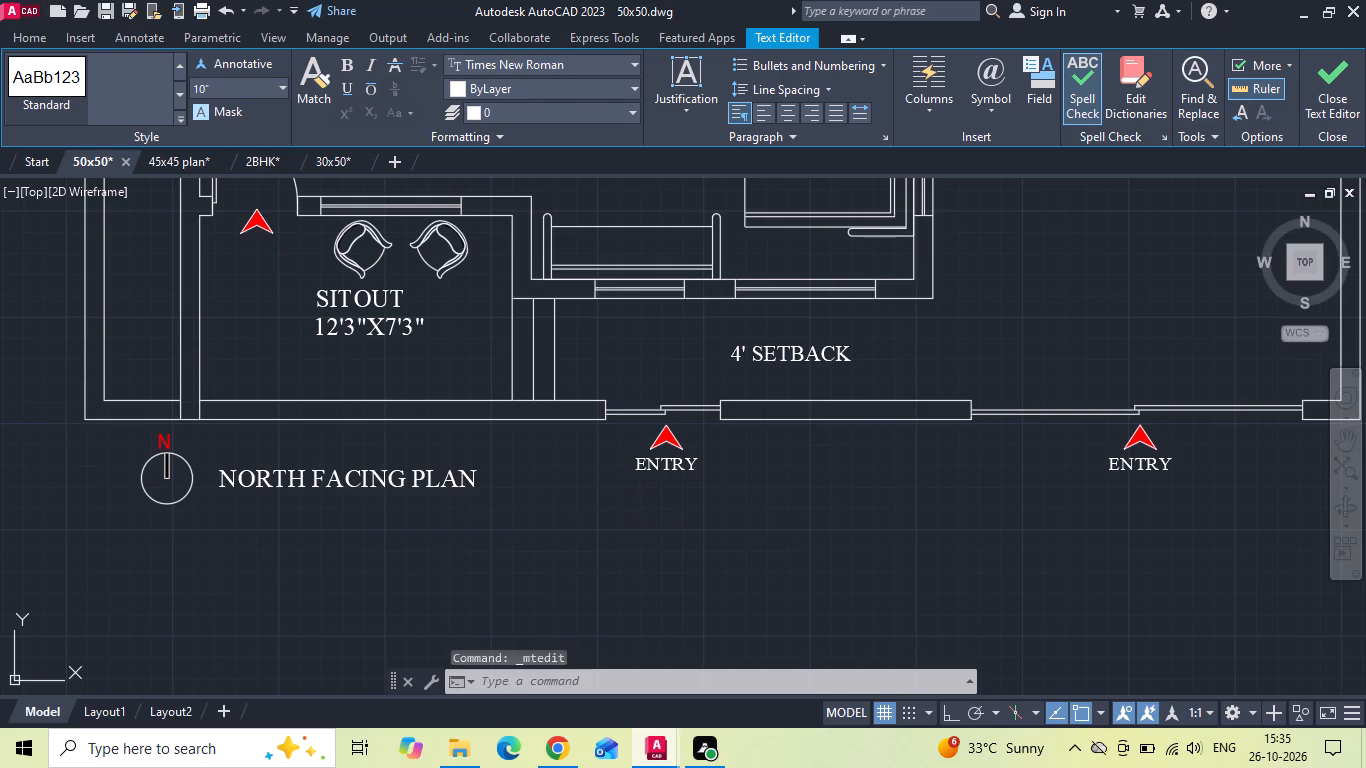
Erase the two ENTRY labels and their red arrows outside the front boundary.
drag(1210, 434, 1171, 449)
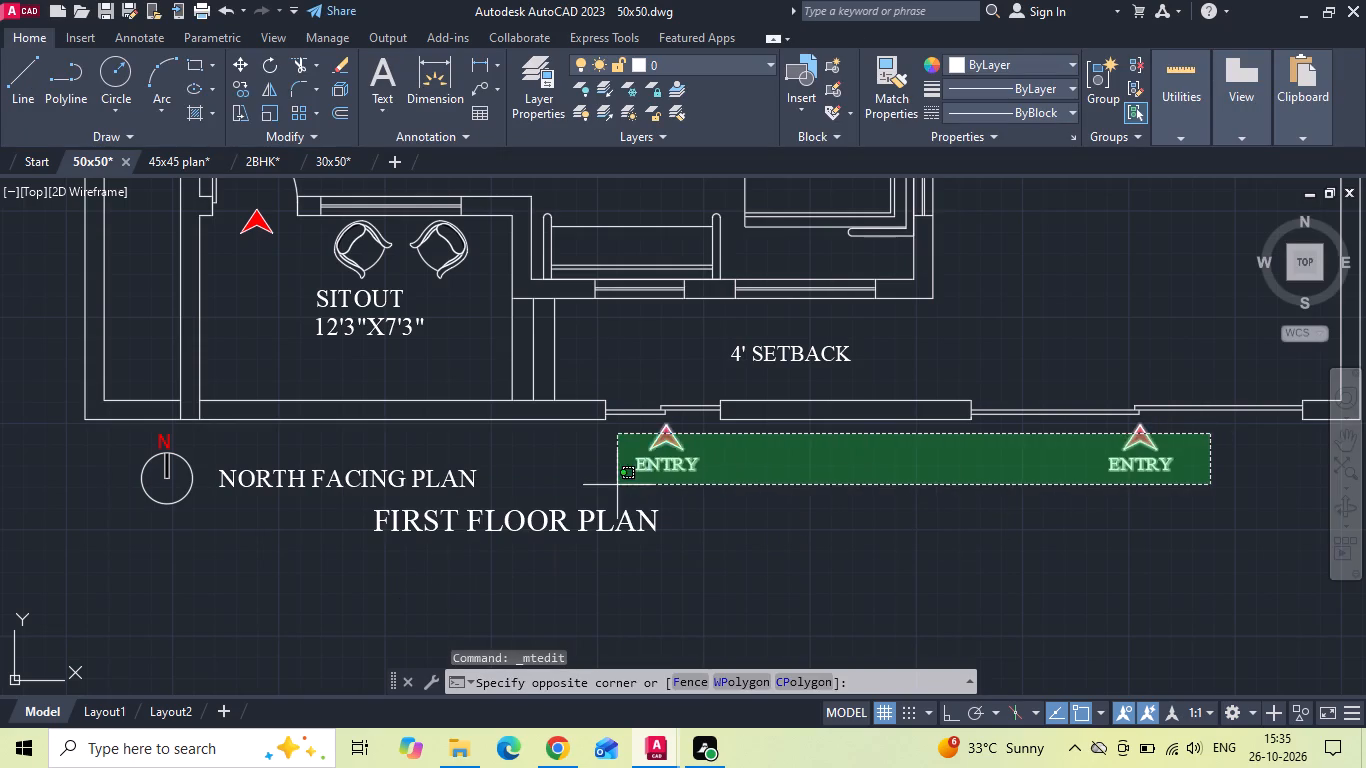
click(616, 485)
key(Delete)
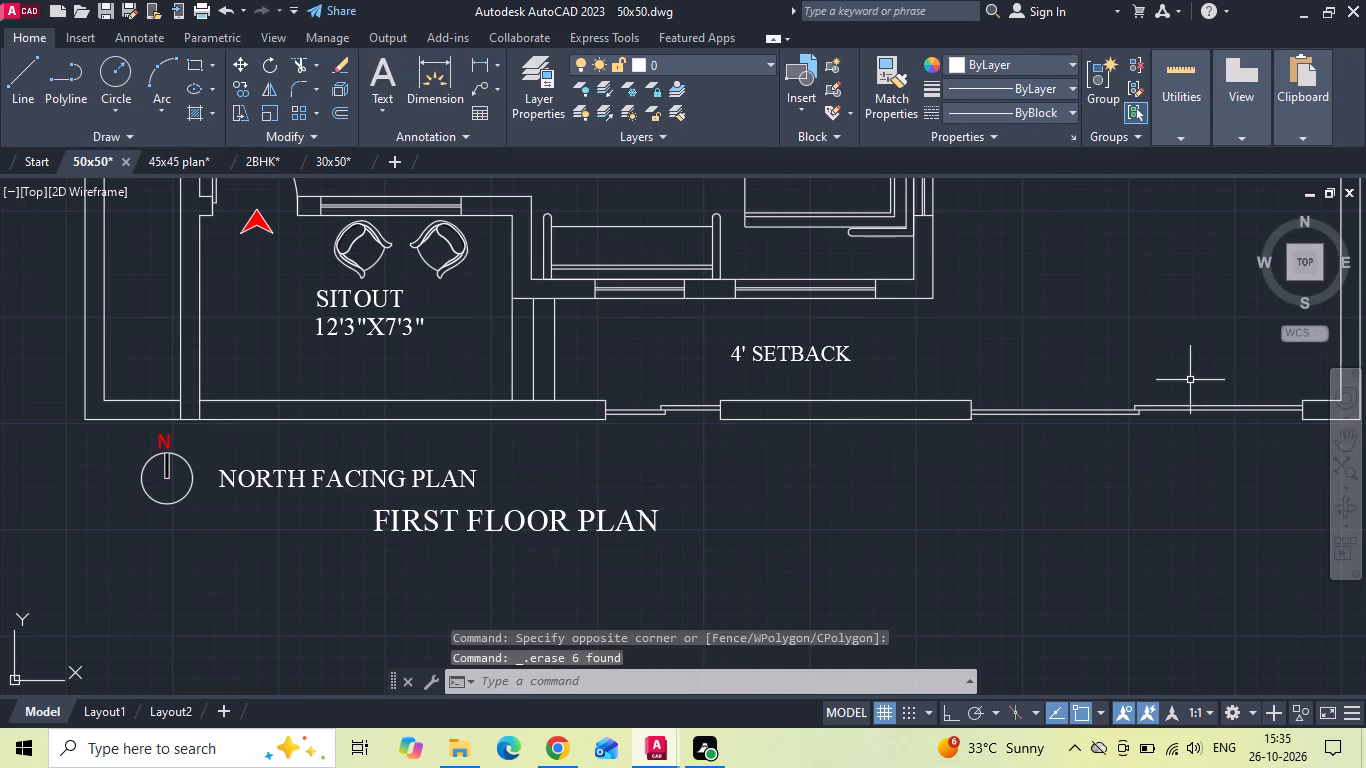
Erase the sliding gate panels from both openings in the front boundary wall.
middle_drag(1159, 382, 1017, 399)
scroll(1191, 401, up, 1)
drag(1176, 410, 1140, 422)
scroll(982, 422, down, 1)
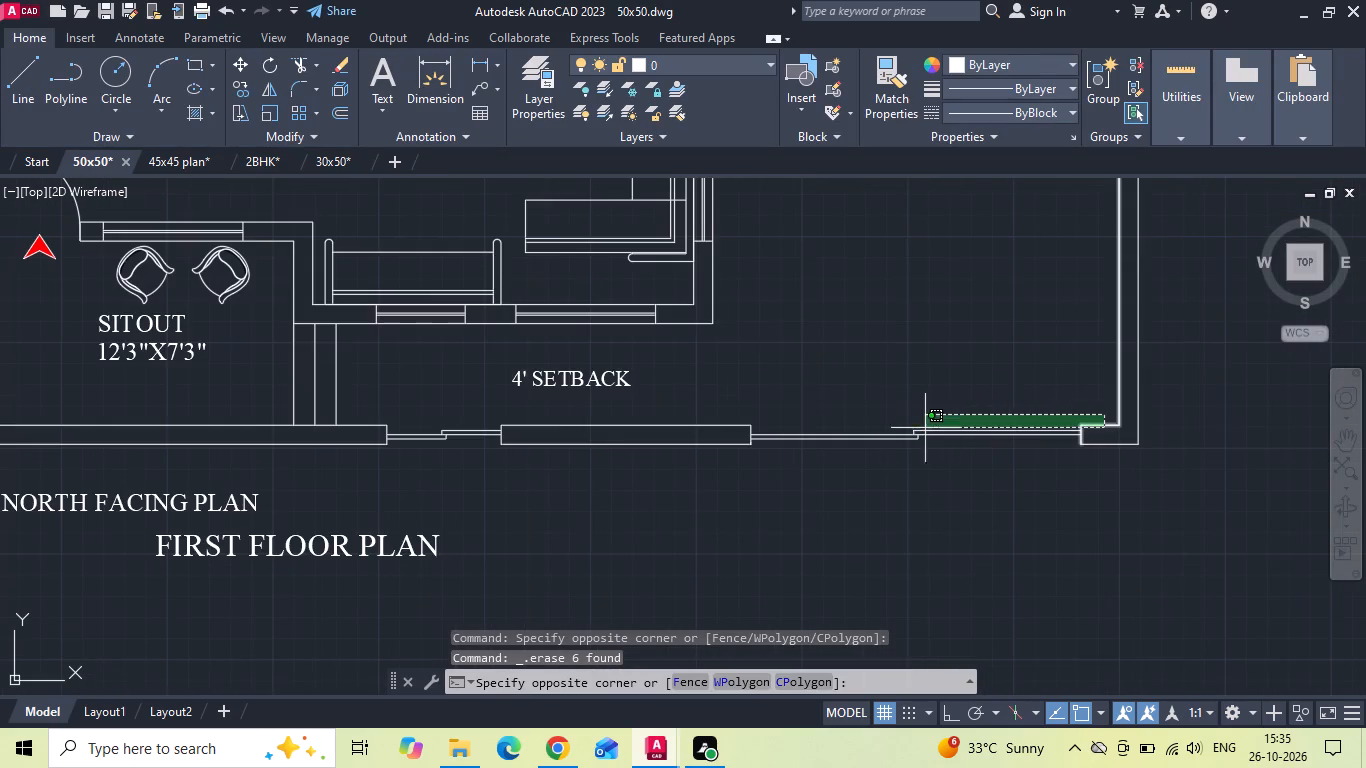
click(811, 395)
drag(1011, 404, 937, 441)
click(872, 461)
key(Delete)
drag(468, 411, 414, 462)
click(394, 478)
key(Delete)
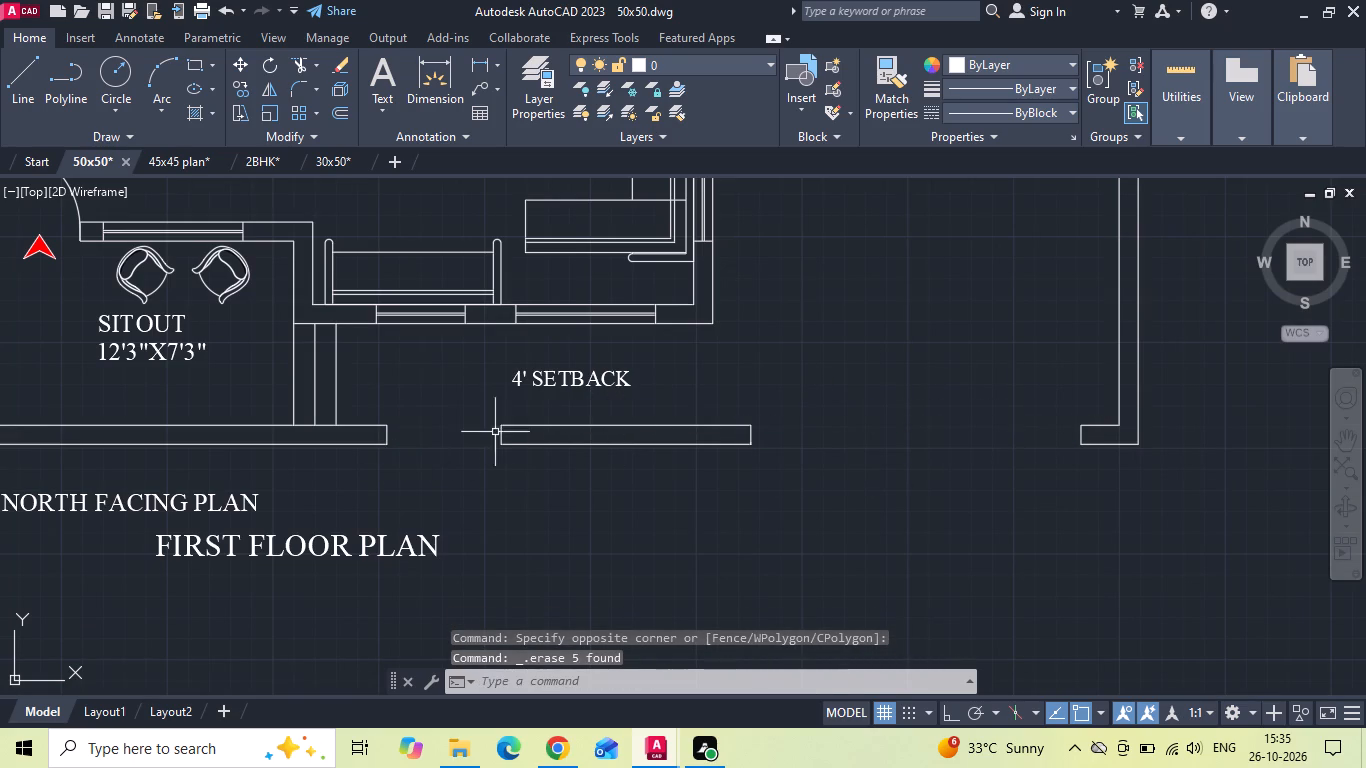
Erase the inner line of the front boundary wall segment between the two gate openings.
click(519, 425)
key(Delete)
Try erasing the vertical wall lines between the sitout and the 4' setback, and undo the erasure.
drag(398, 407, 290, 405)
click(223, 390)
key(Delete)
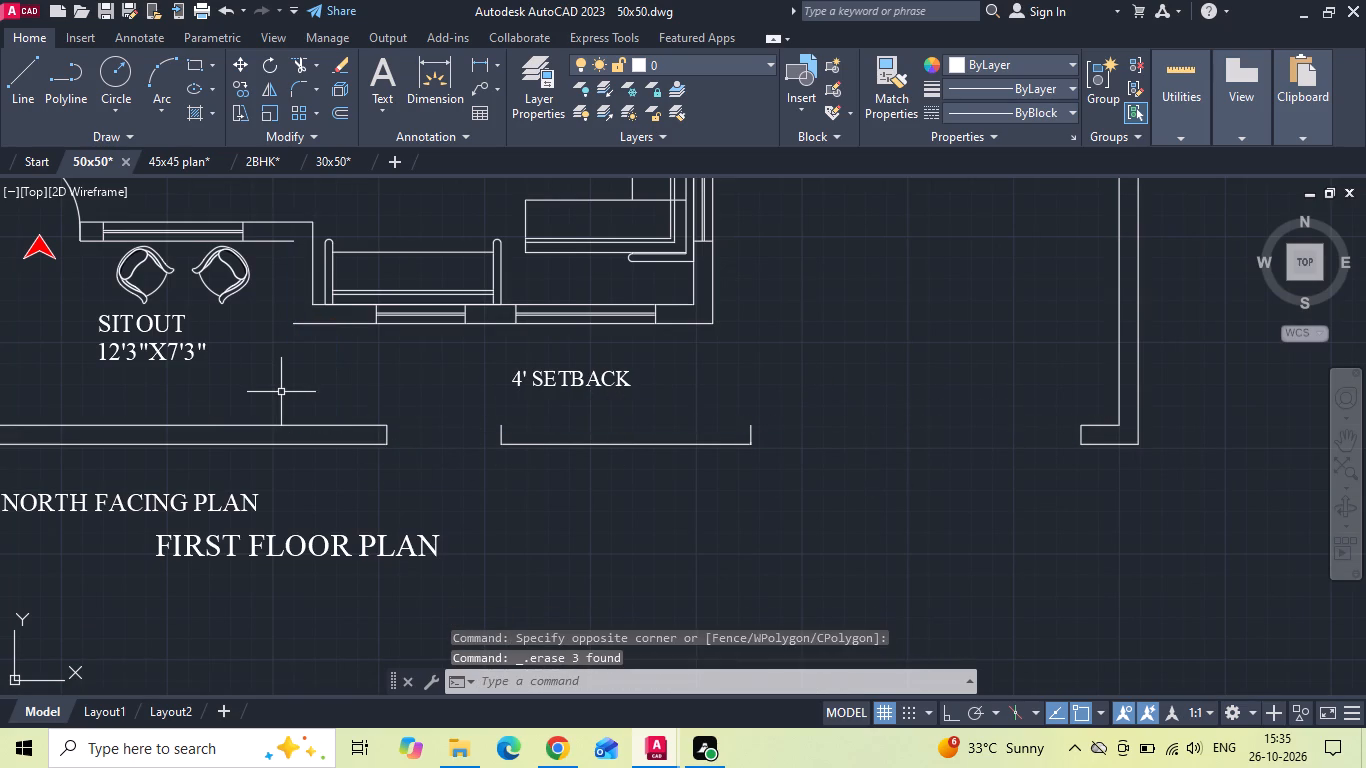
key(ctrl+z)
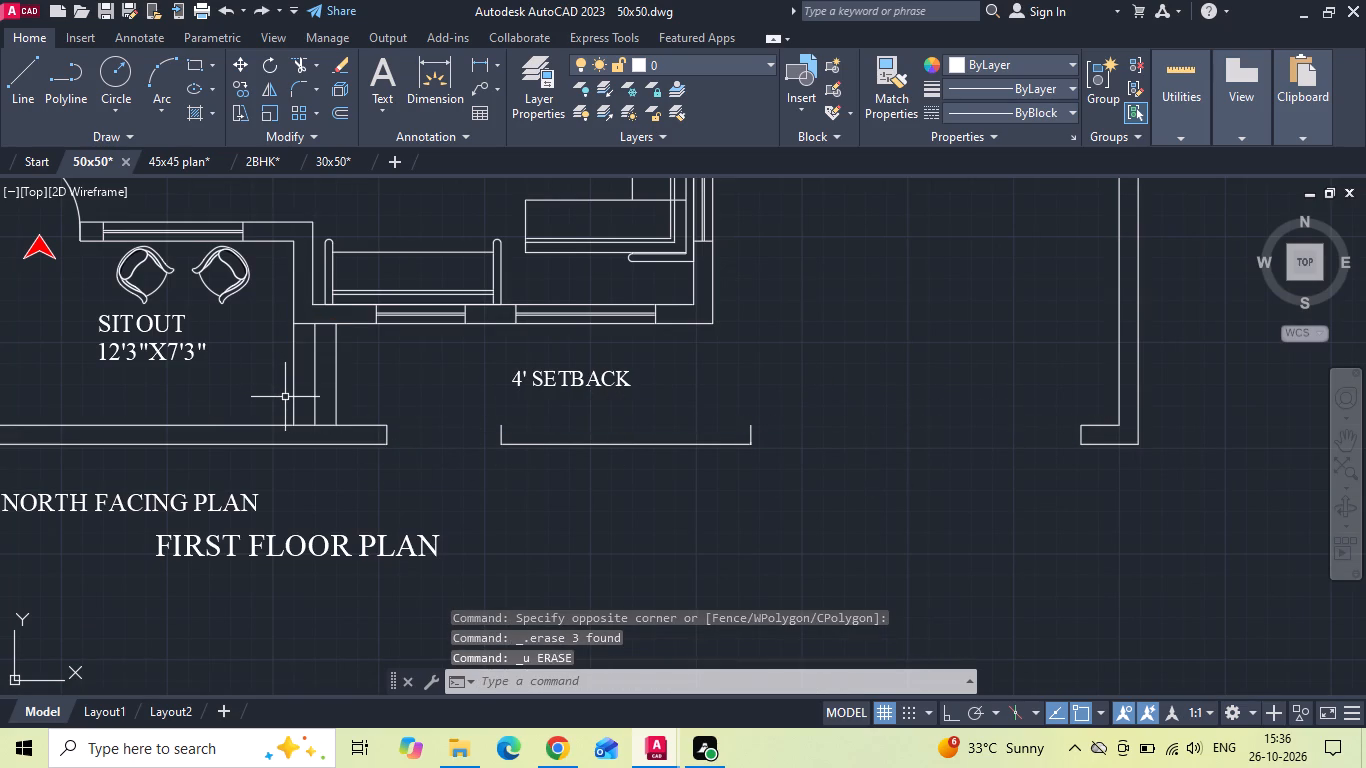
Trim away the vertical lines between the sitout and the 4' setback up to the house wall.
text(TR)
key(space)
drag(279, 391, 397, 392)
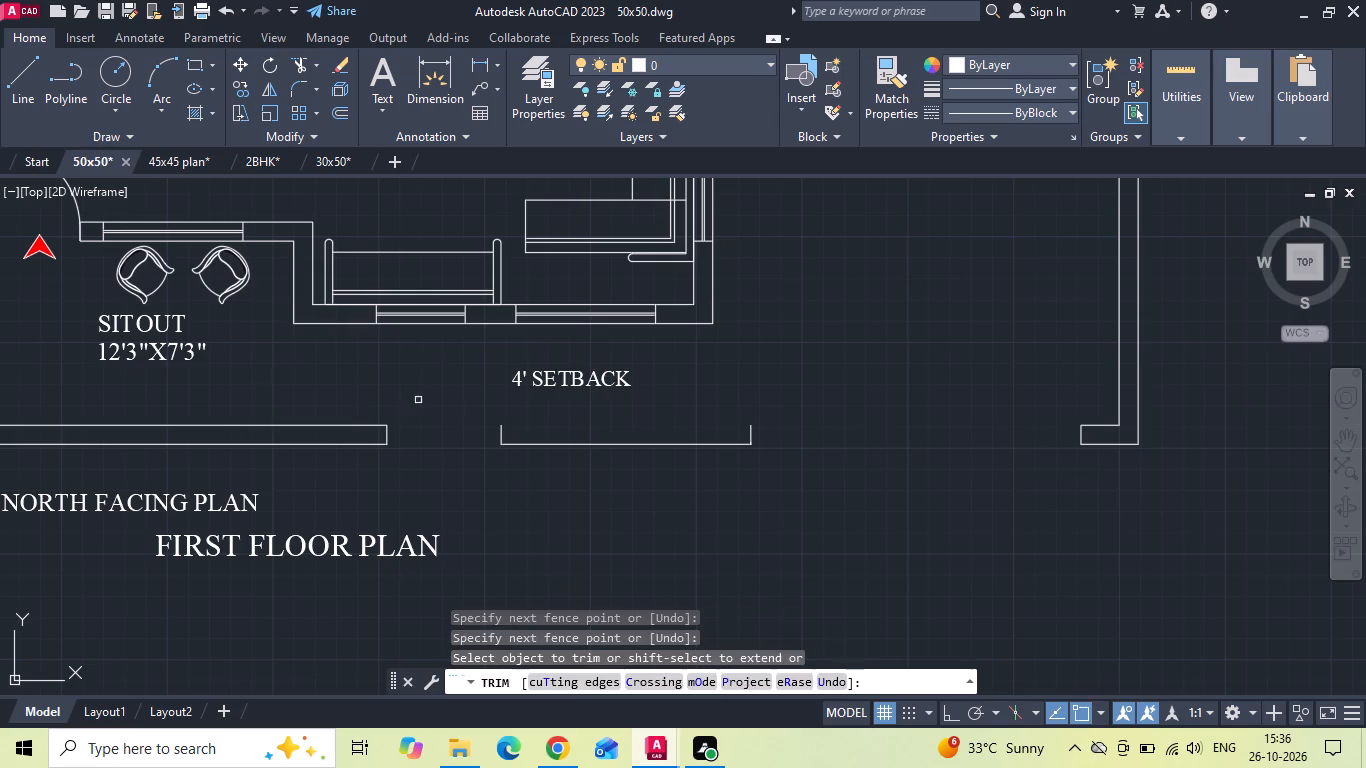
Remove the rest of the boundary wall segment between the gate openings and the short stub at the parking-side corner.
drag(484, 432, 518, 435)
click(819, 431)
click(1083, 433)
drag(1095, 422, 1080, 446)
click(1021, 470)
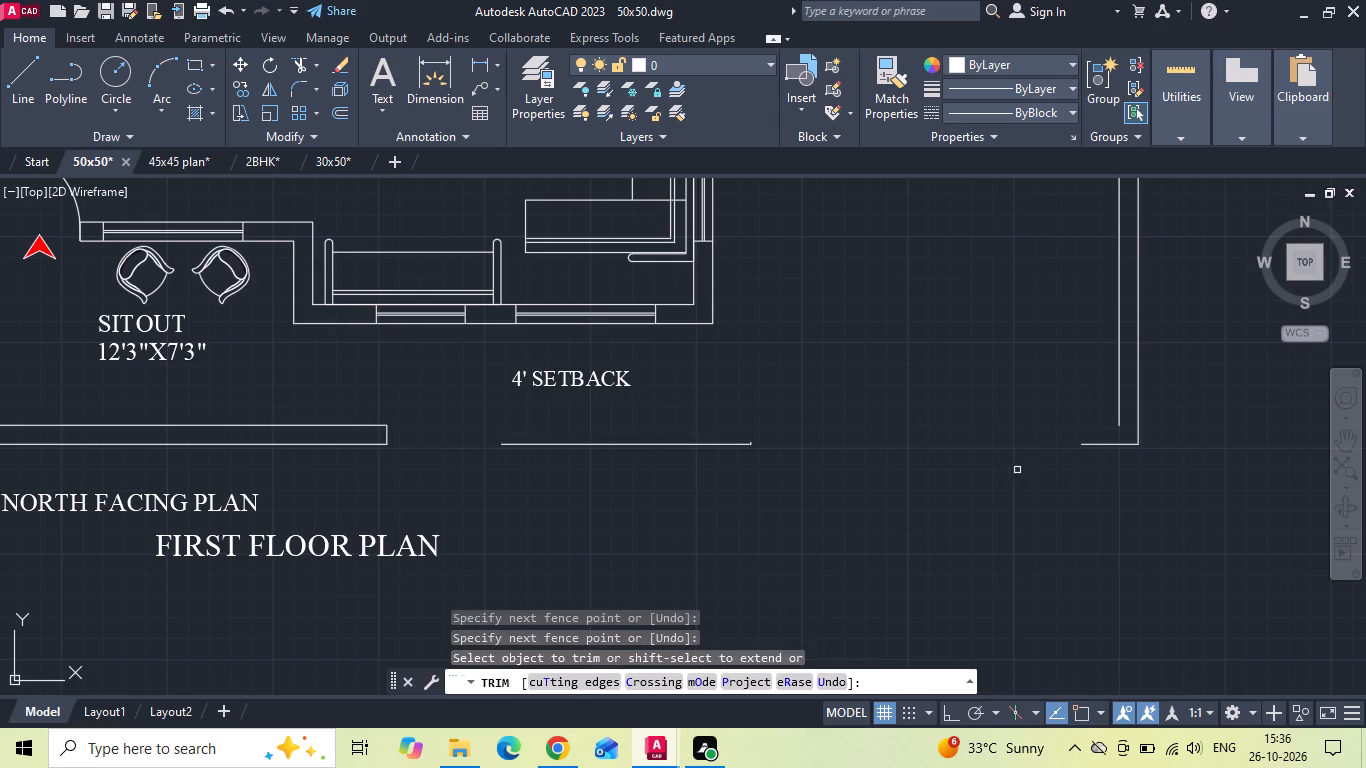
click(1092, 443)
drag(874, 442, 662, 453)
key(Escape)
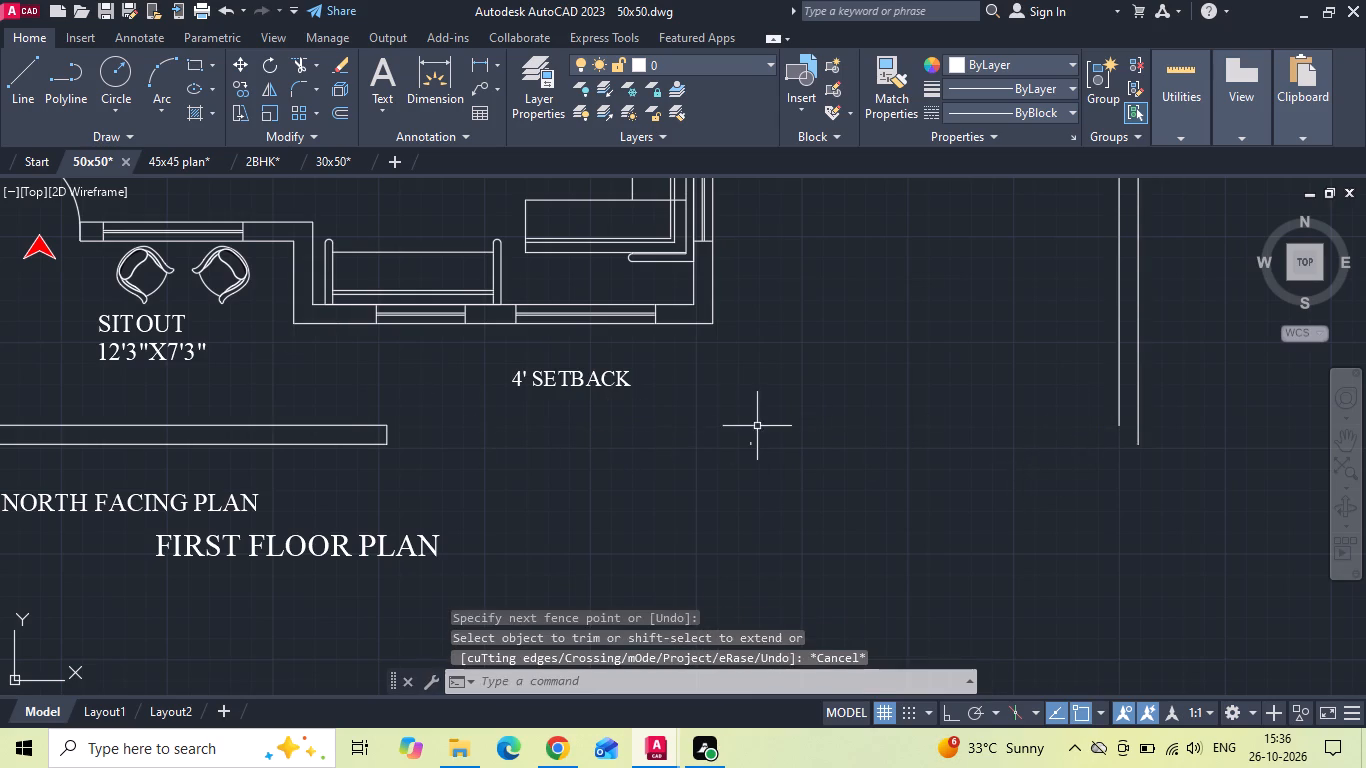
drag(760, 426, 717, 477)
click(682, 488)
key(Delete)
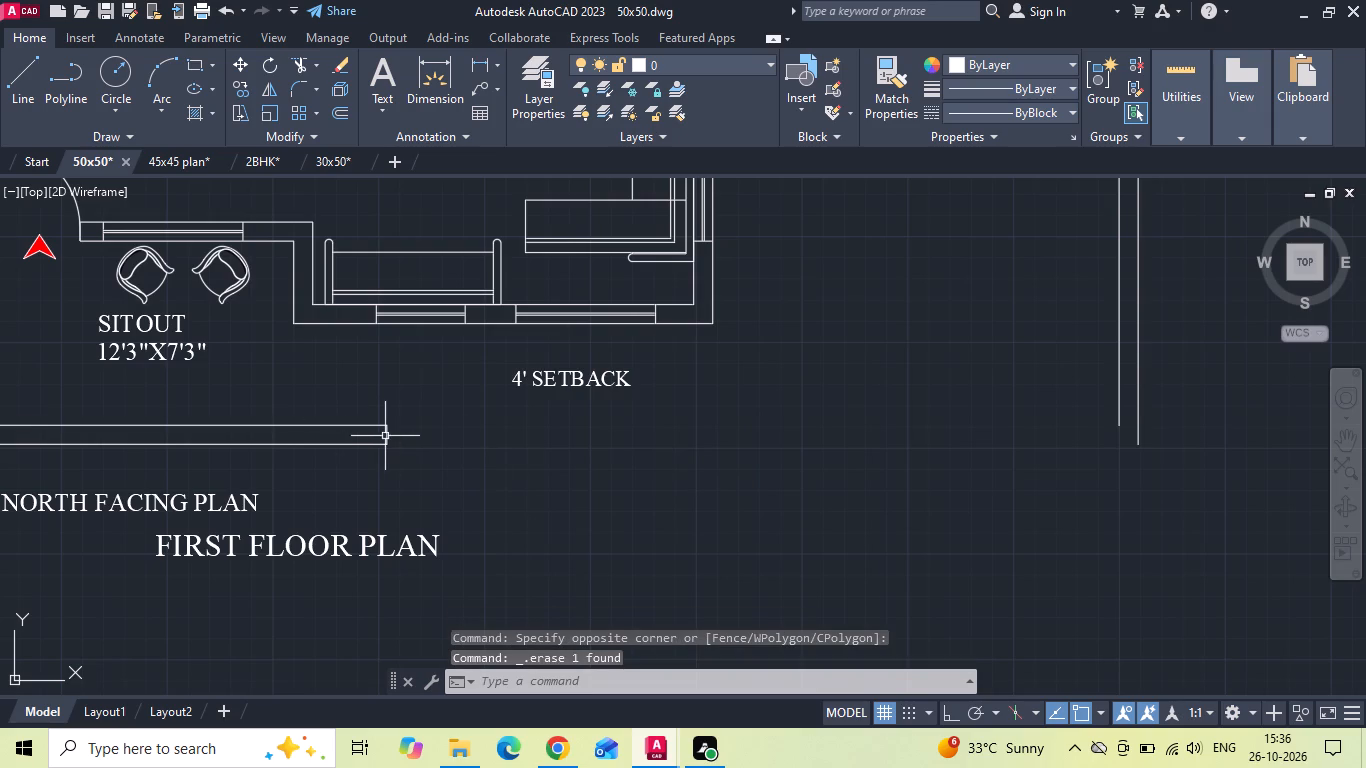
Erase the end line of the remaining front boundary wall and extend its two lines to the parking-side boundary wall.
click(387, 435)
key(Delete)
text(EX)
key(space)
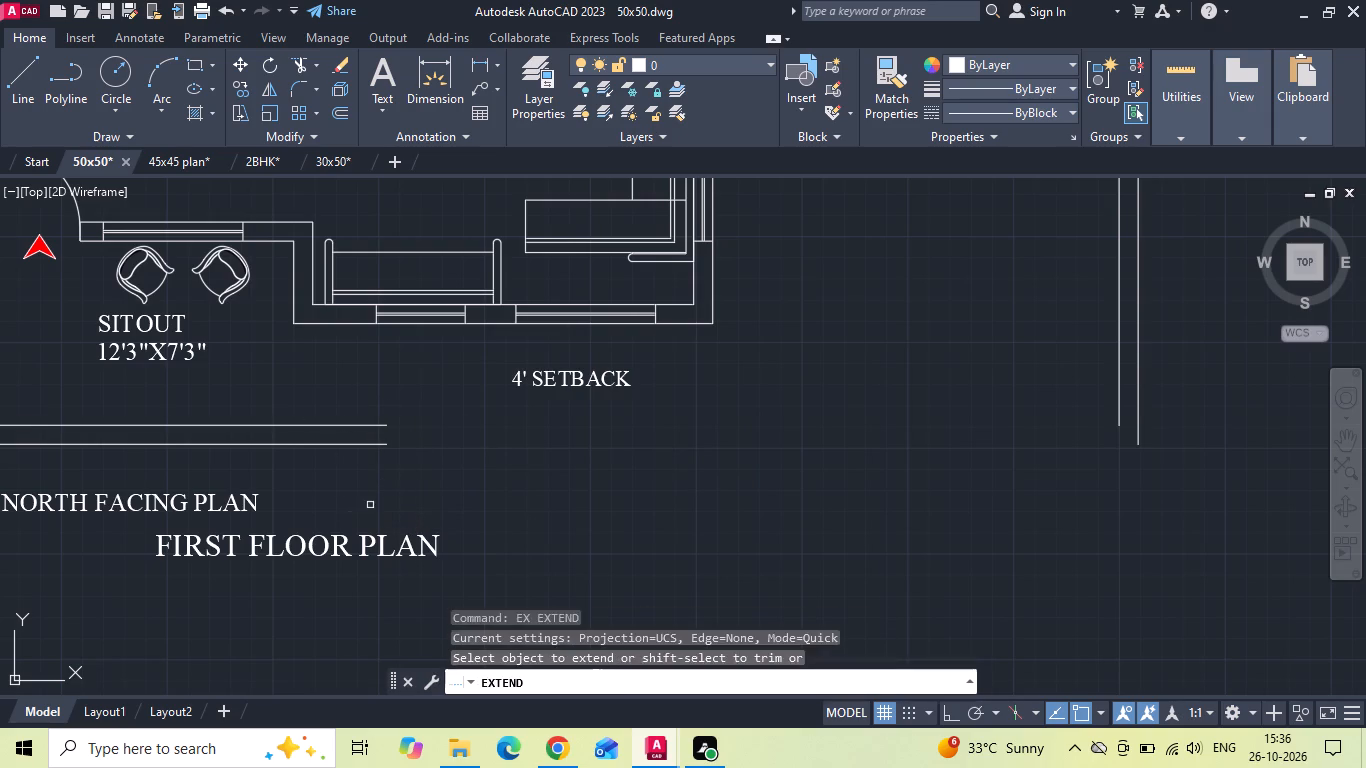
drag(334, 471, 328, 405)
scroll(706, 527, down, 1)
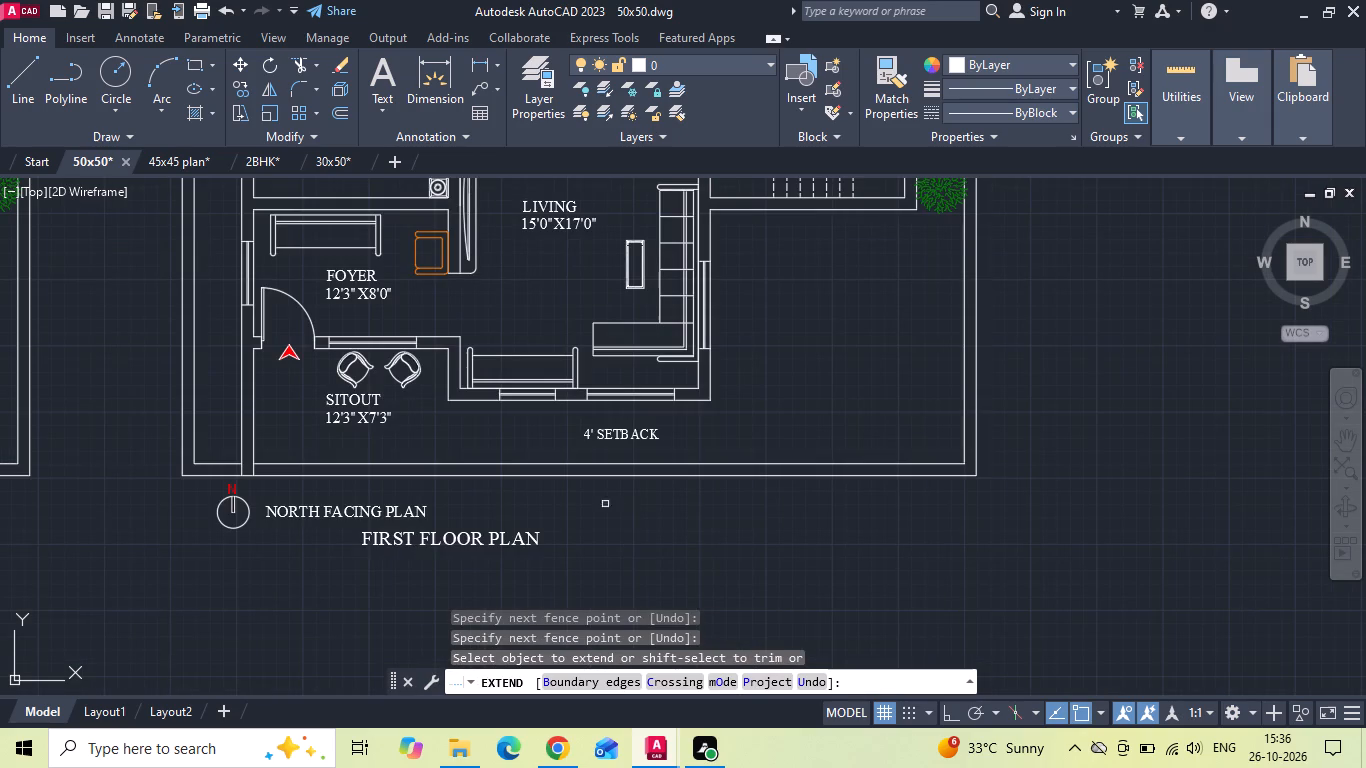
Extend the foyer-side line of the wall between the bedroom and foyer up to the living room wall.
key(Escape)
middle_drag(464, 439, 554, 442)
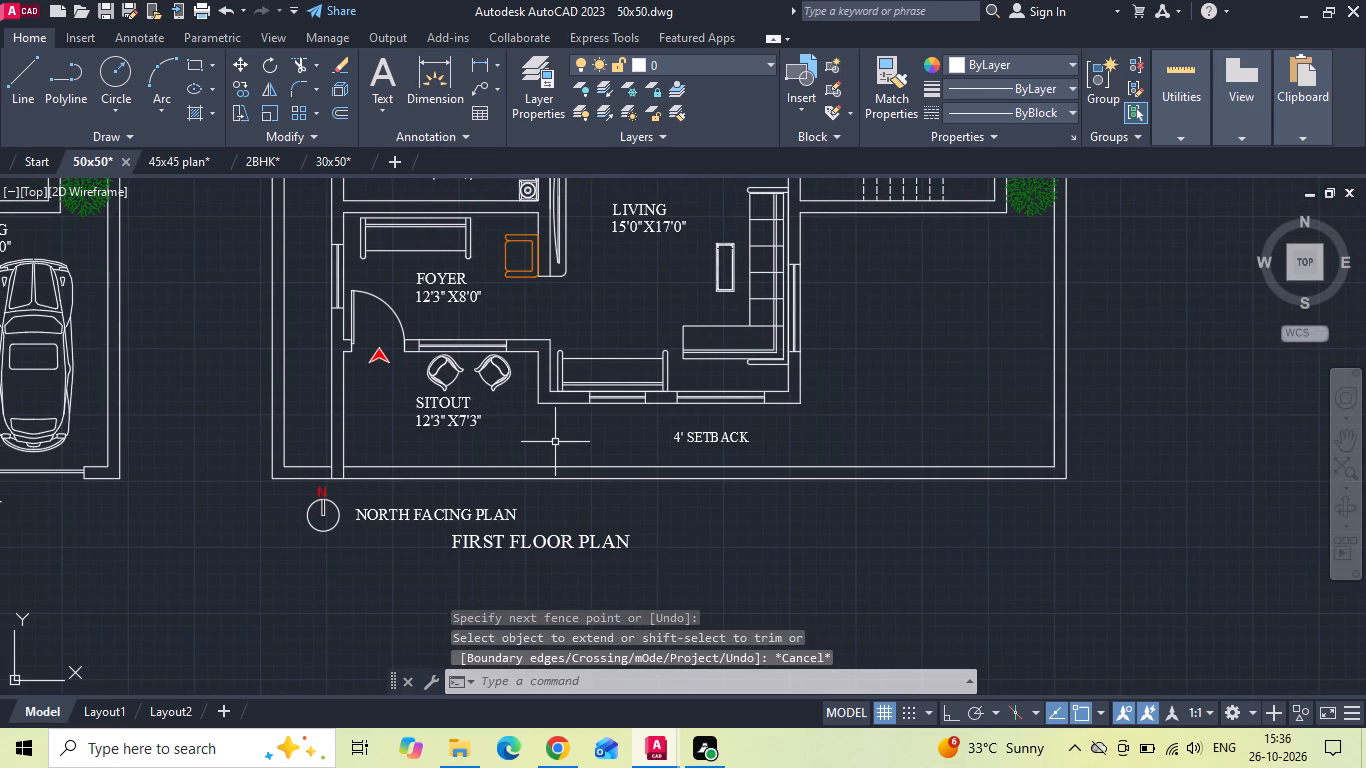
middle_drag(540, 470, 573, 532)
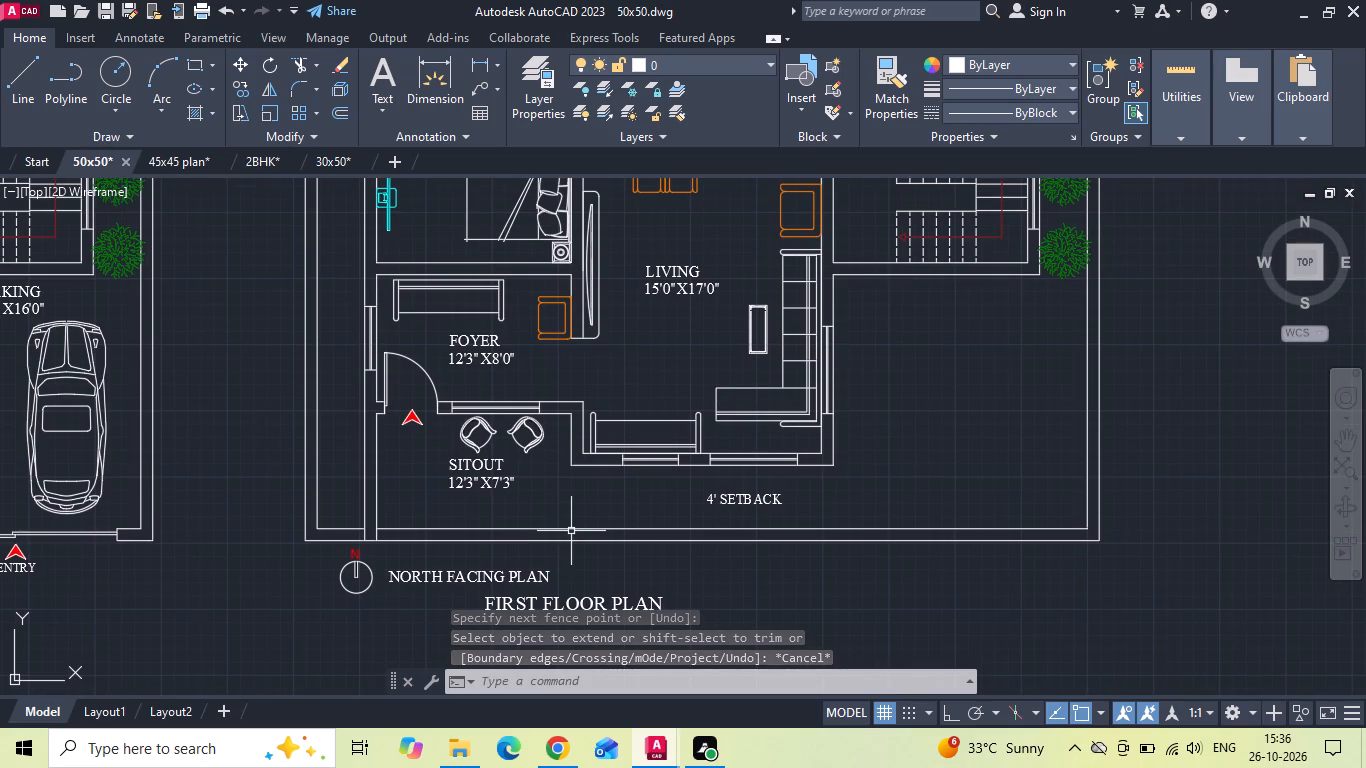
middle_drag(491, 381, 492, 381)
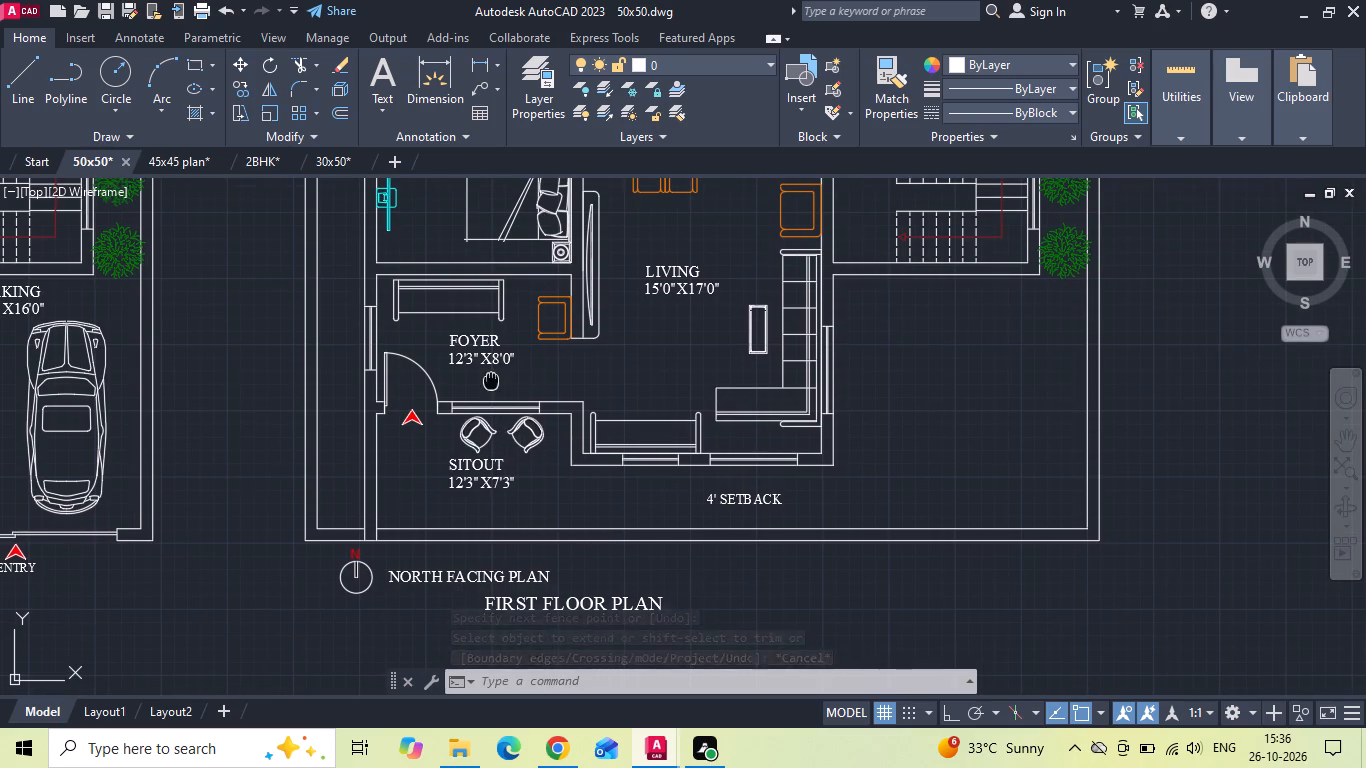
middle_drag(492, 381, 489, 431)
text(EX)
key(space)
key(space)
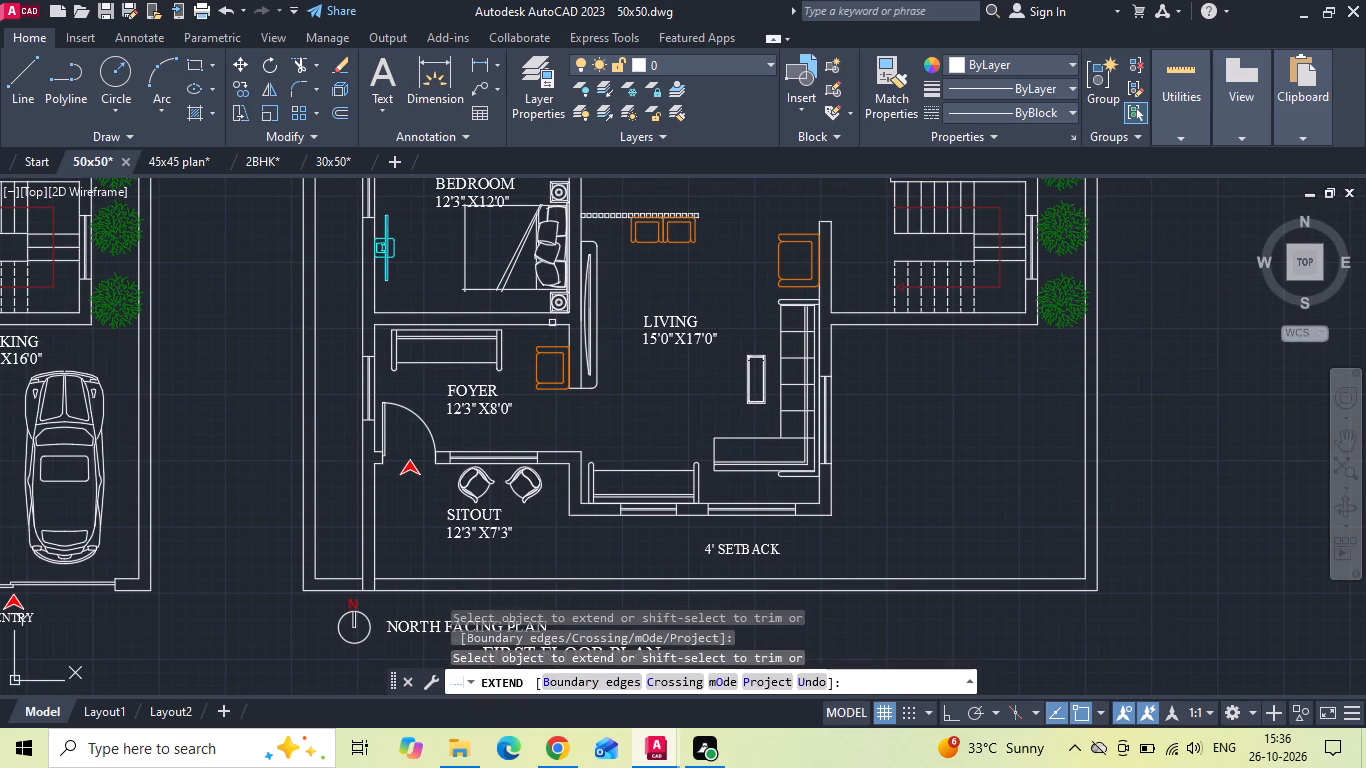
click(555, 322)
key(Escape)
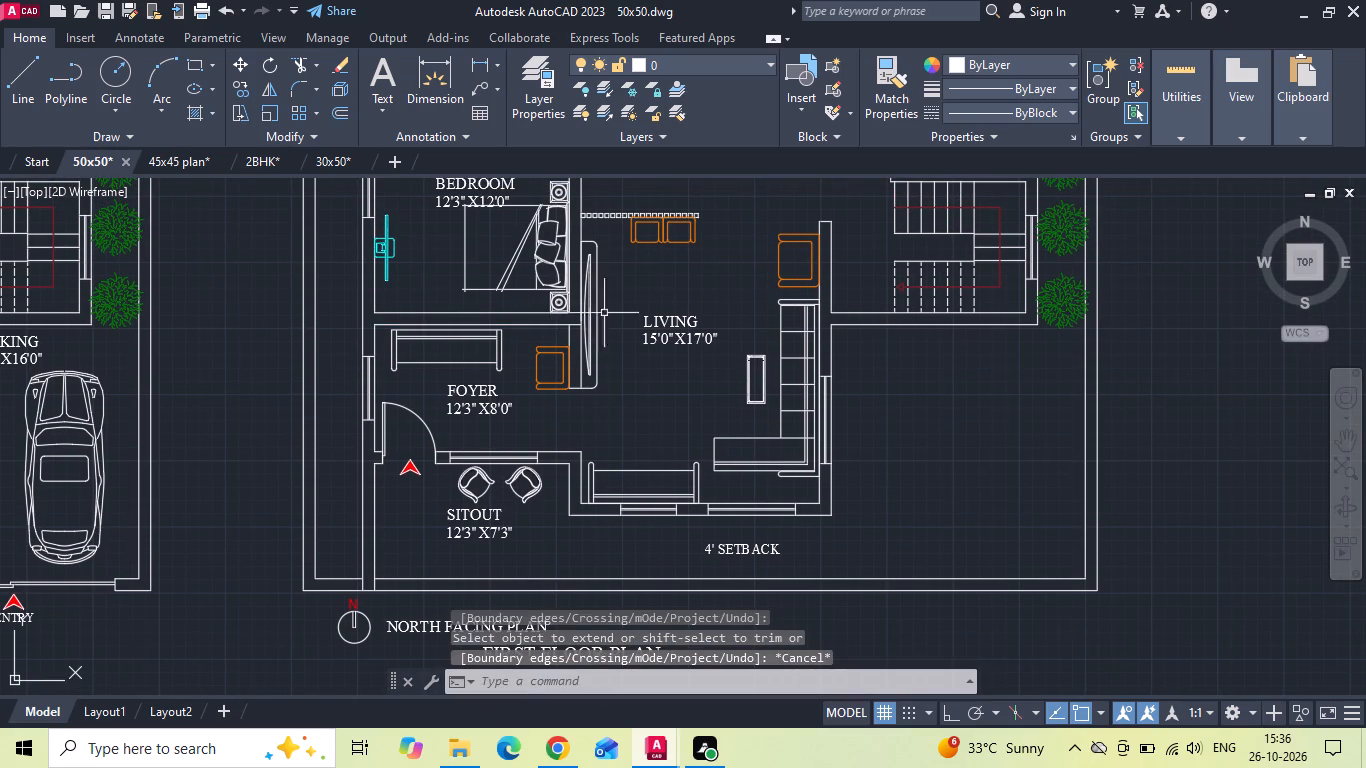
Erase the partition screen with its two chairs above the living area and the armchair near the staircase wall.
middle_drag(609, 295, 604, 336)
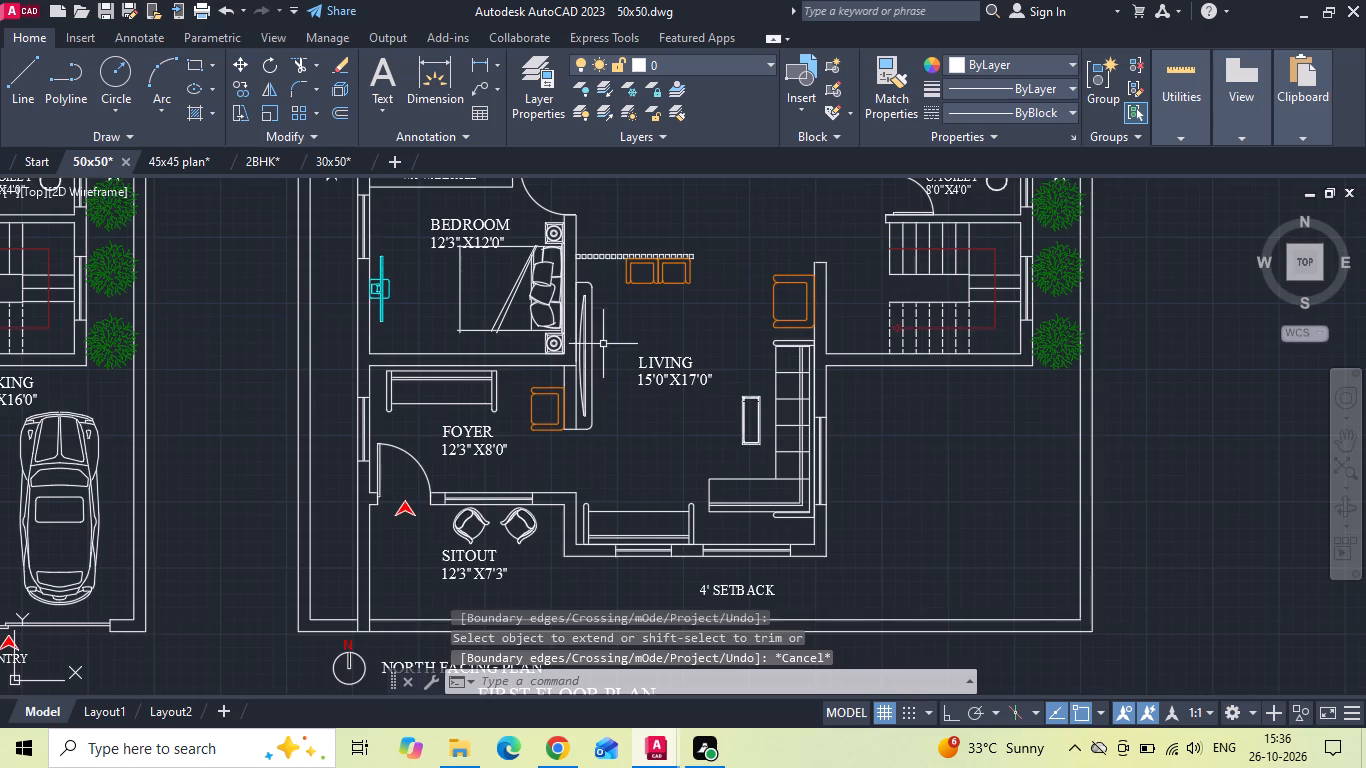
middle_drag(606, 362, 605, 399)
scroll(605, 403, down, 1)
drag(667, 322, 631, 361)
click(622, 367)
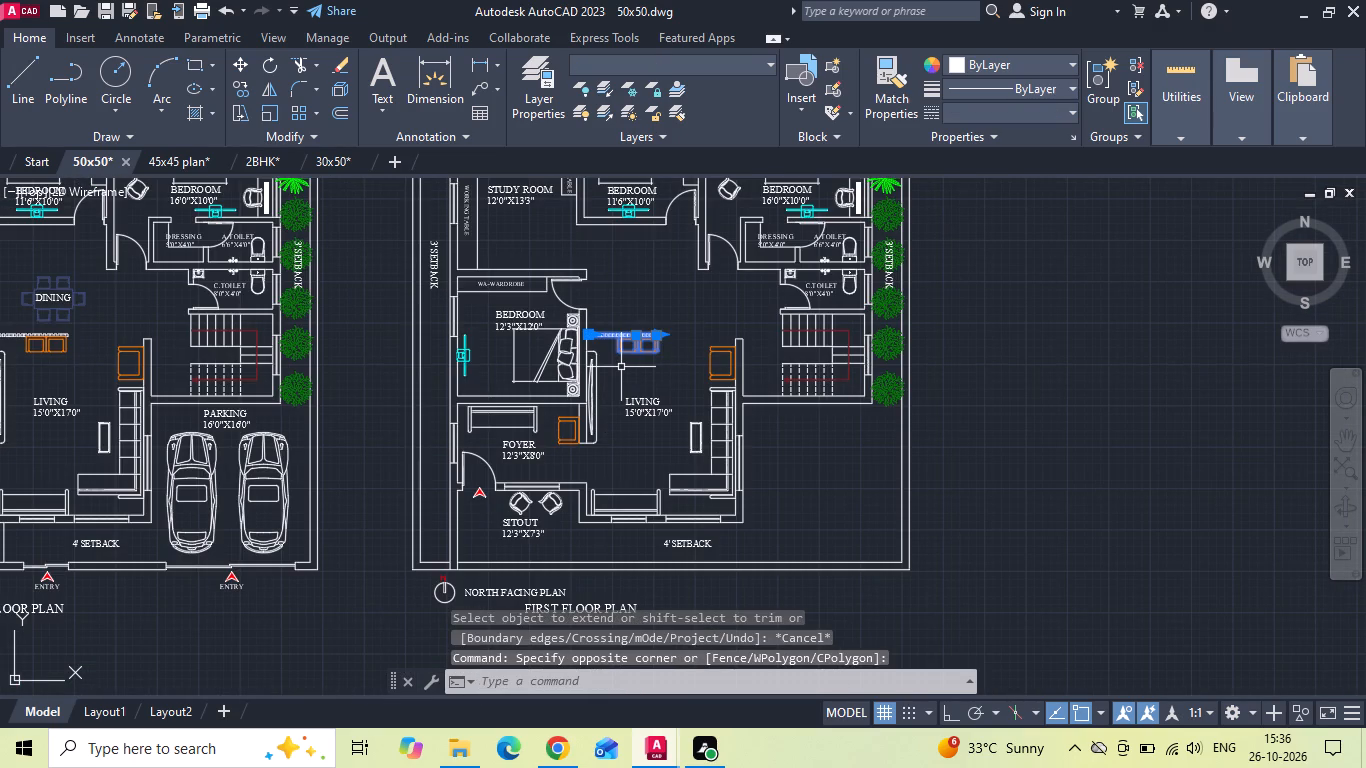
key(Delete)
scroll(678, 351, up, 1)
click(724, 353)
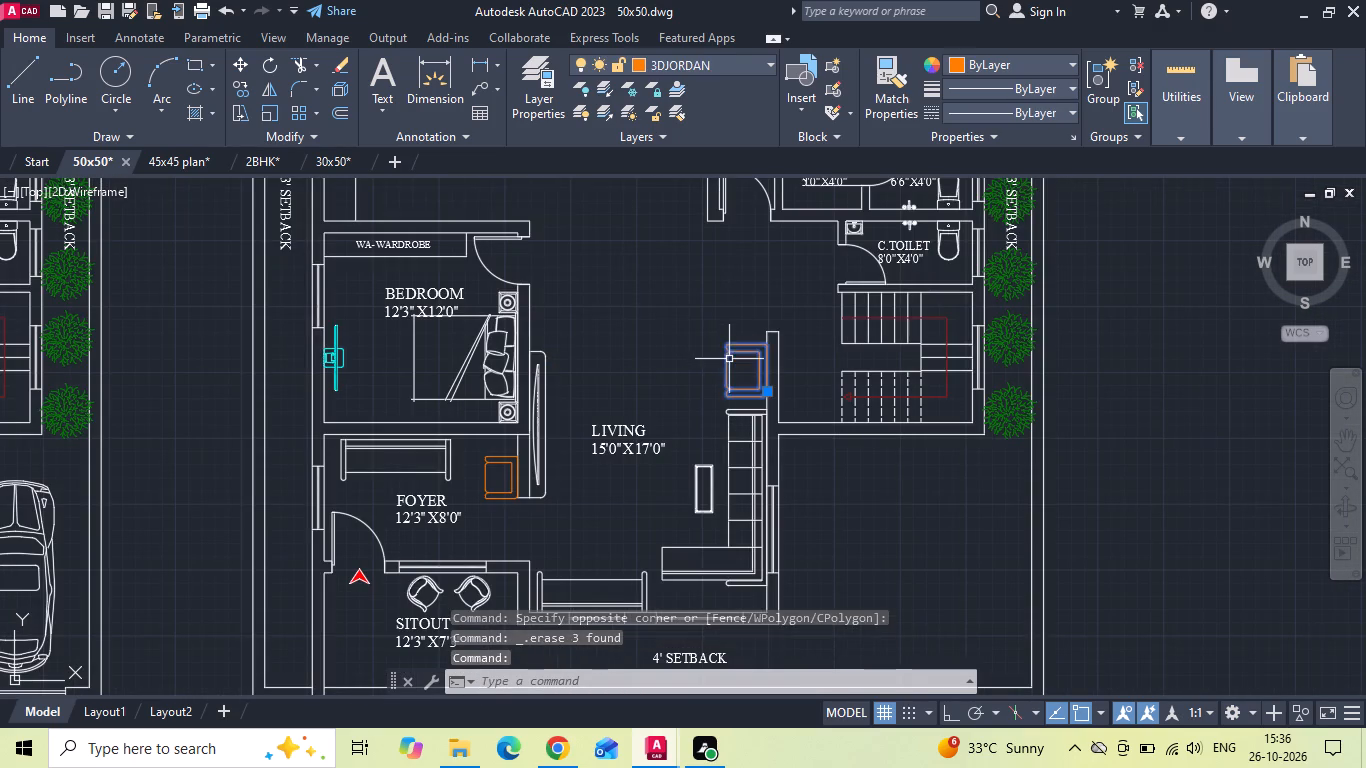
key(Delete)
Extend the two vertical wall lines between the sitout and the 4' setback down to the front boundary wall.
scroll(680, 399, down, 1)
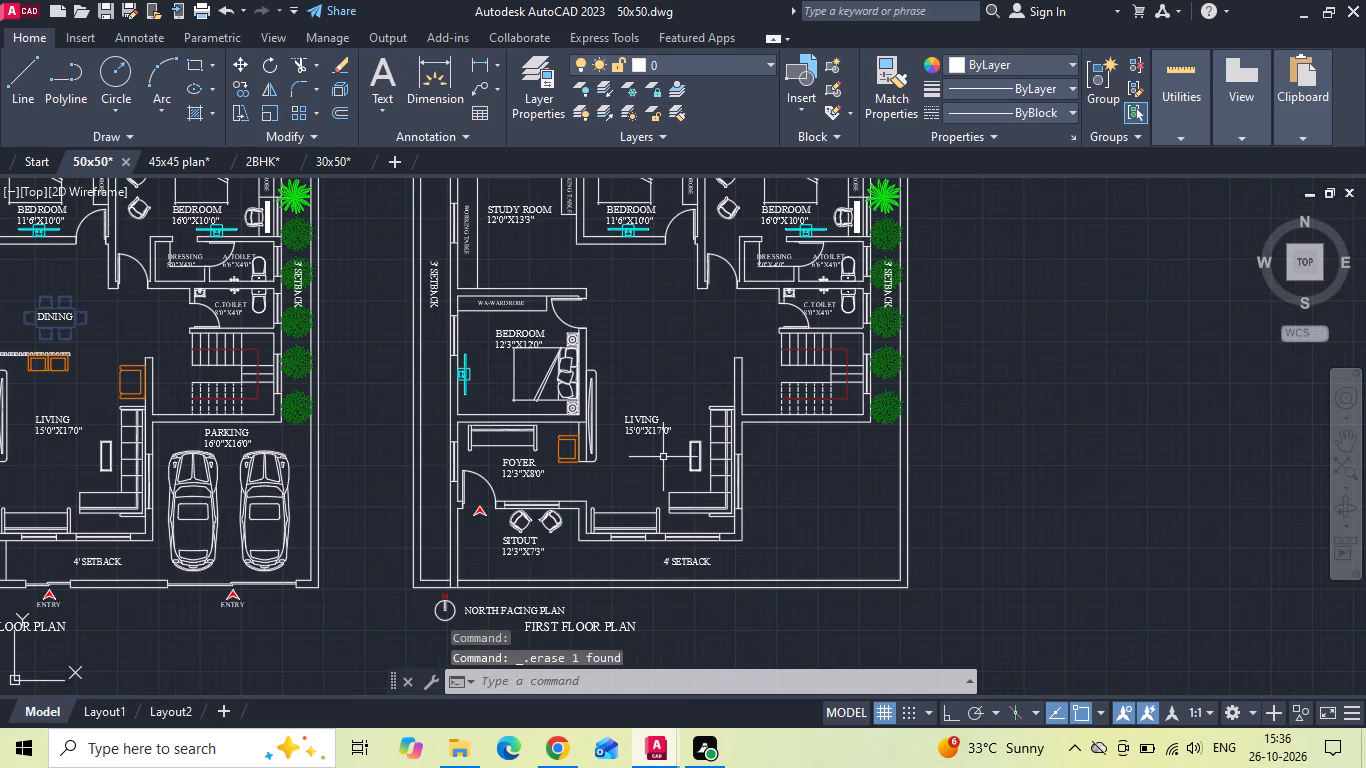
middle_drag(659, 459, 649, 415)
scroll(573, 473, up, 2)
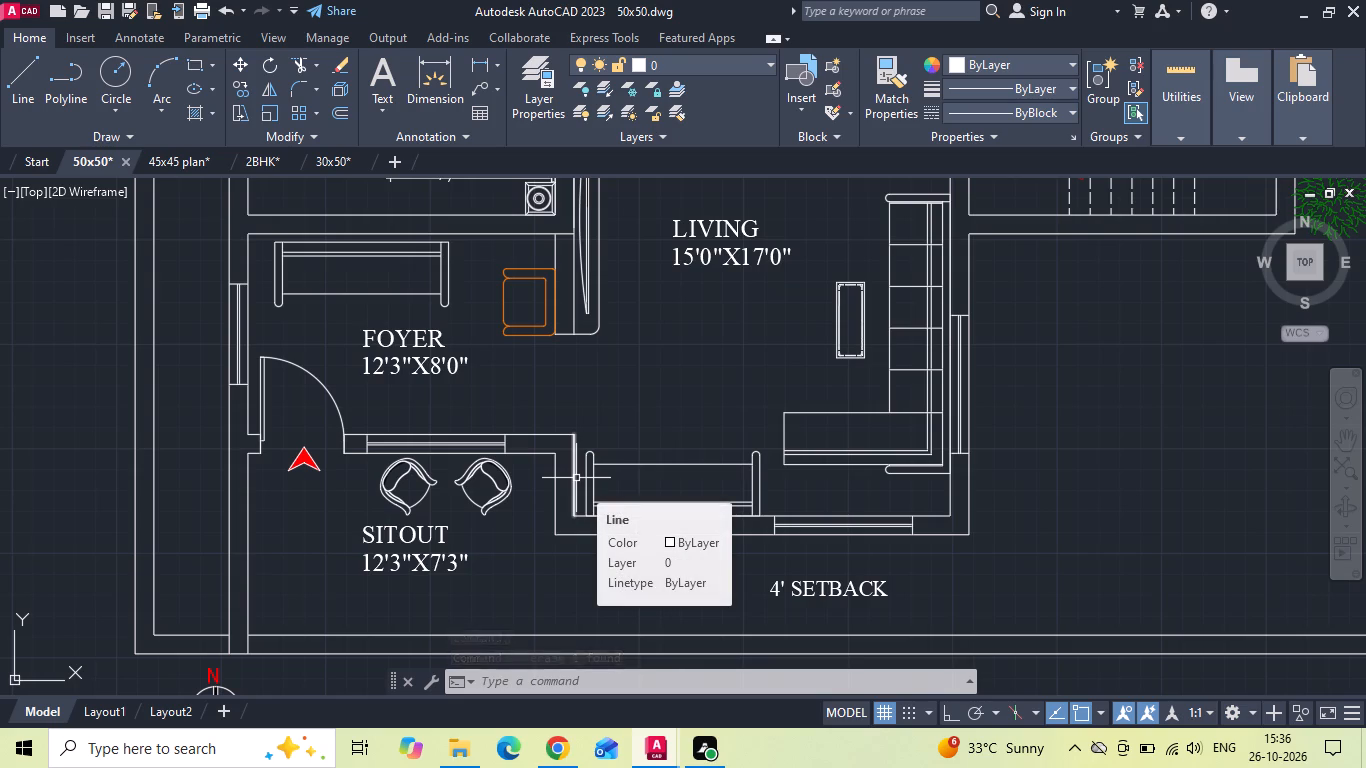
scroll(644, 465, down, 3)
scroll(226, 478, up, 1)
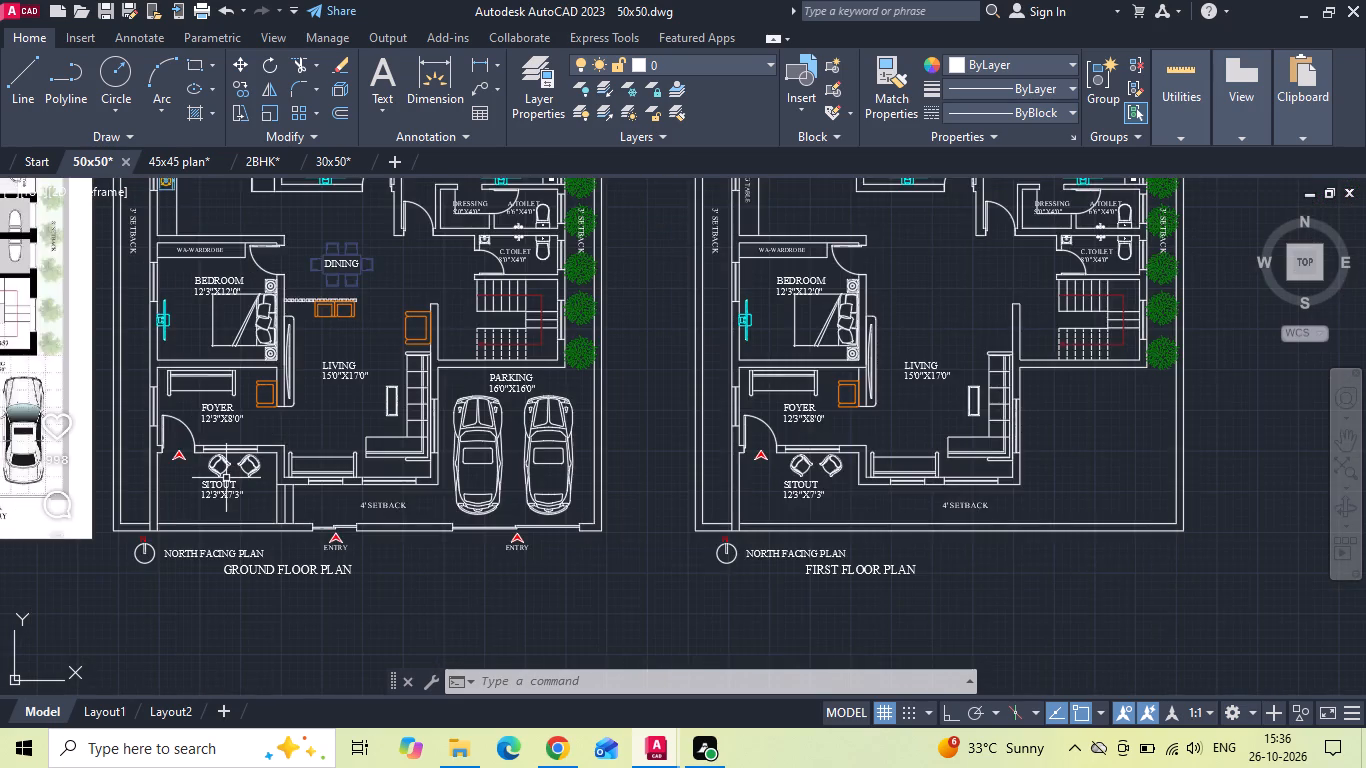
scroll(226, 478, up, 1)
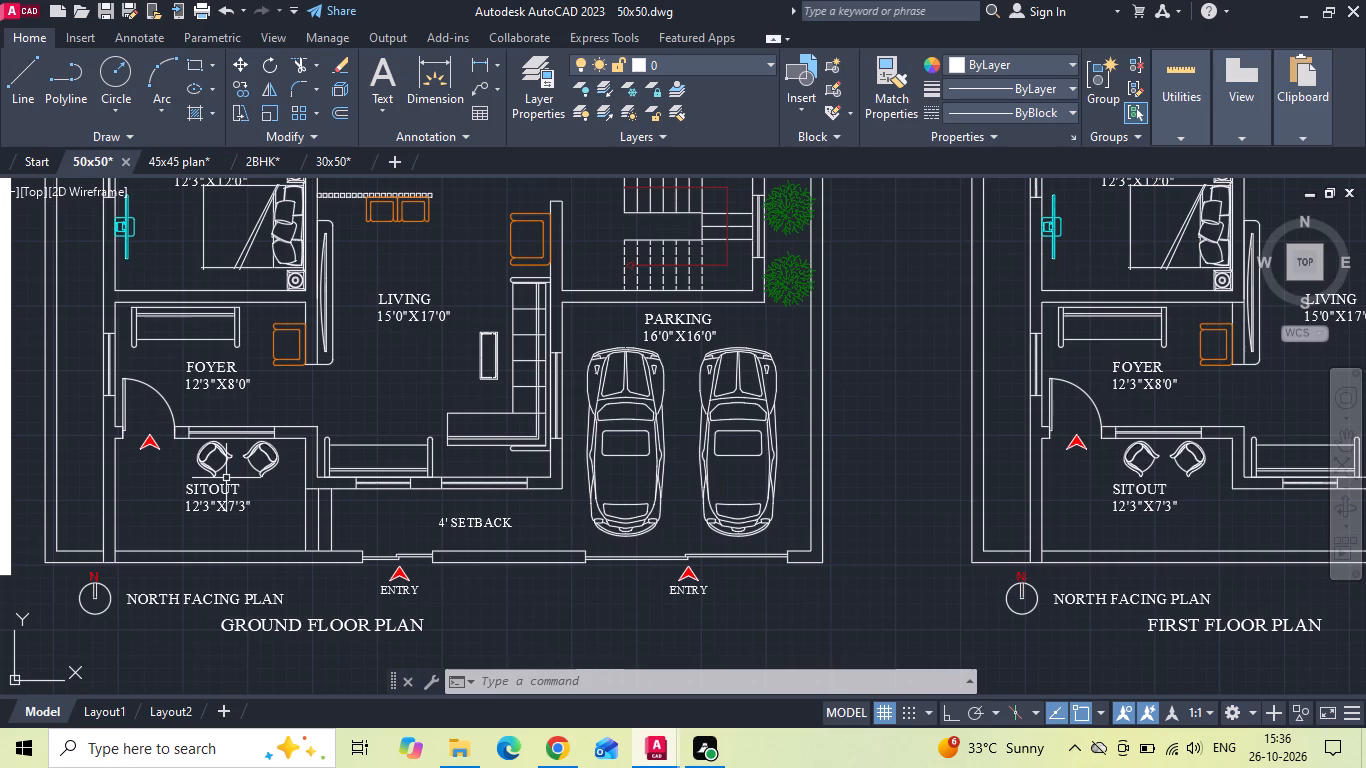
scroll(188, 505, down, 1)
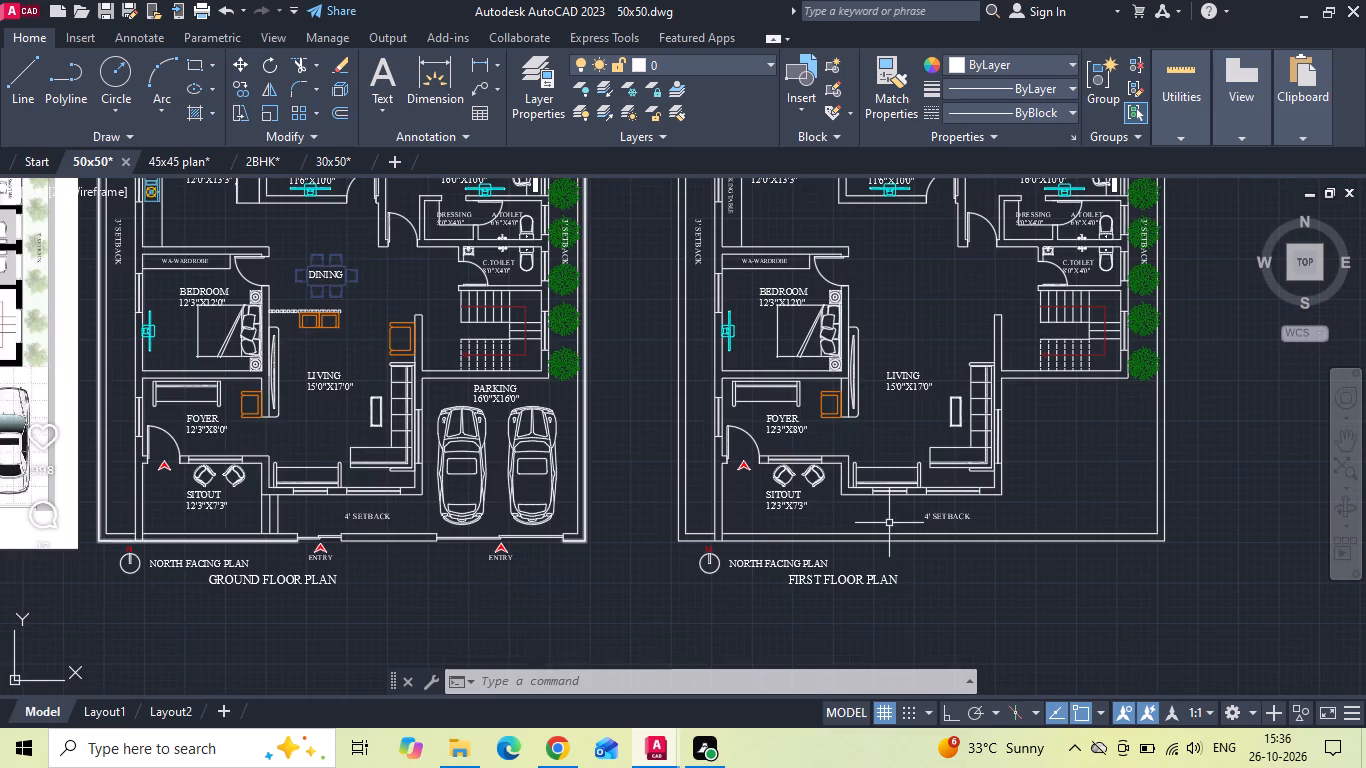
scroll(892, 522, up, 1)
scroll(813, 466, up, 1)
text(EX)
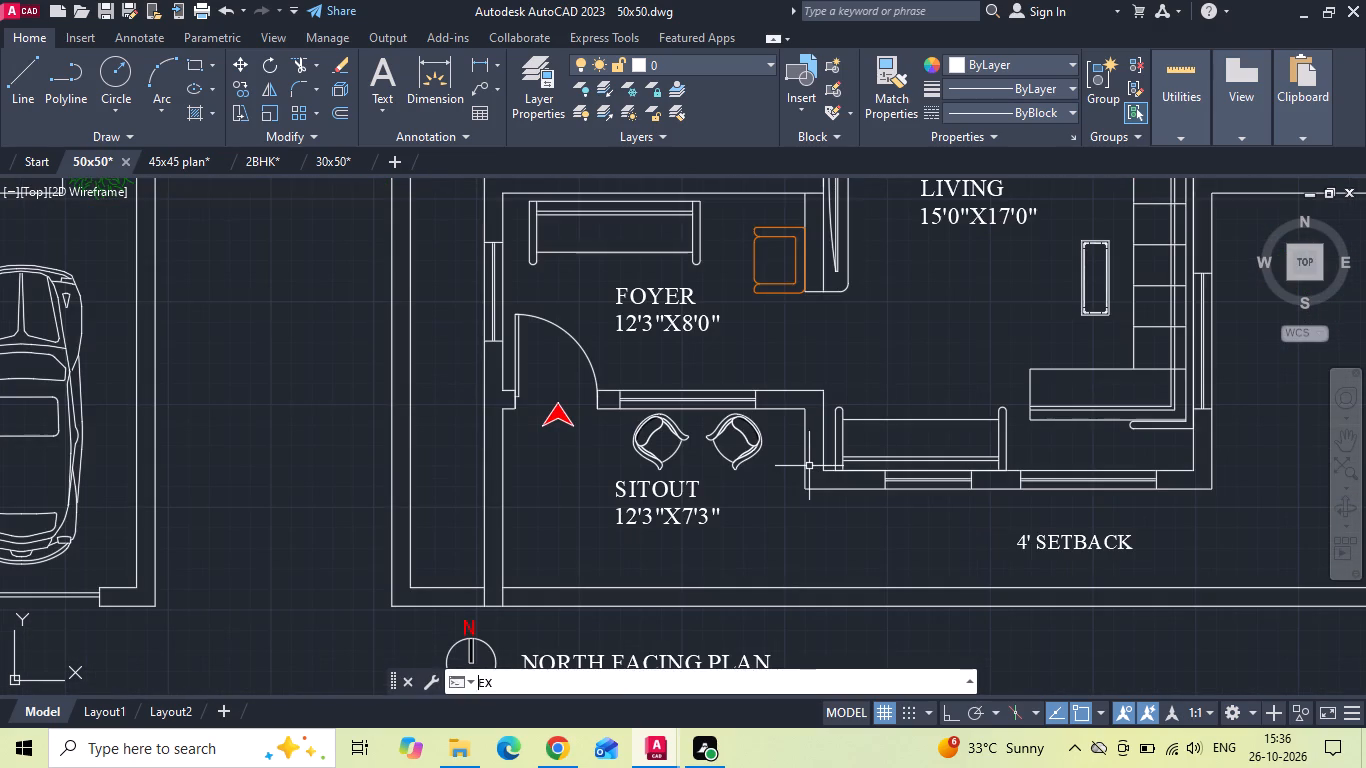
key(space)
click(795, 484)
click(805, 463)
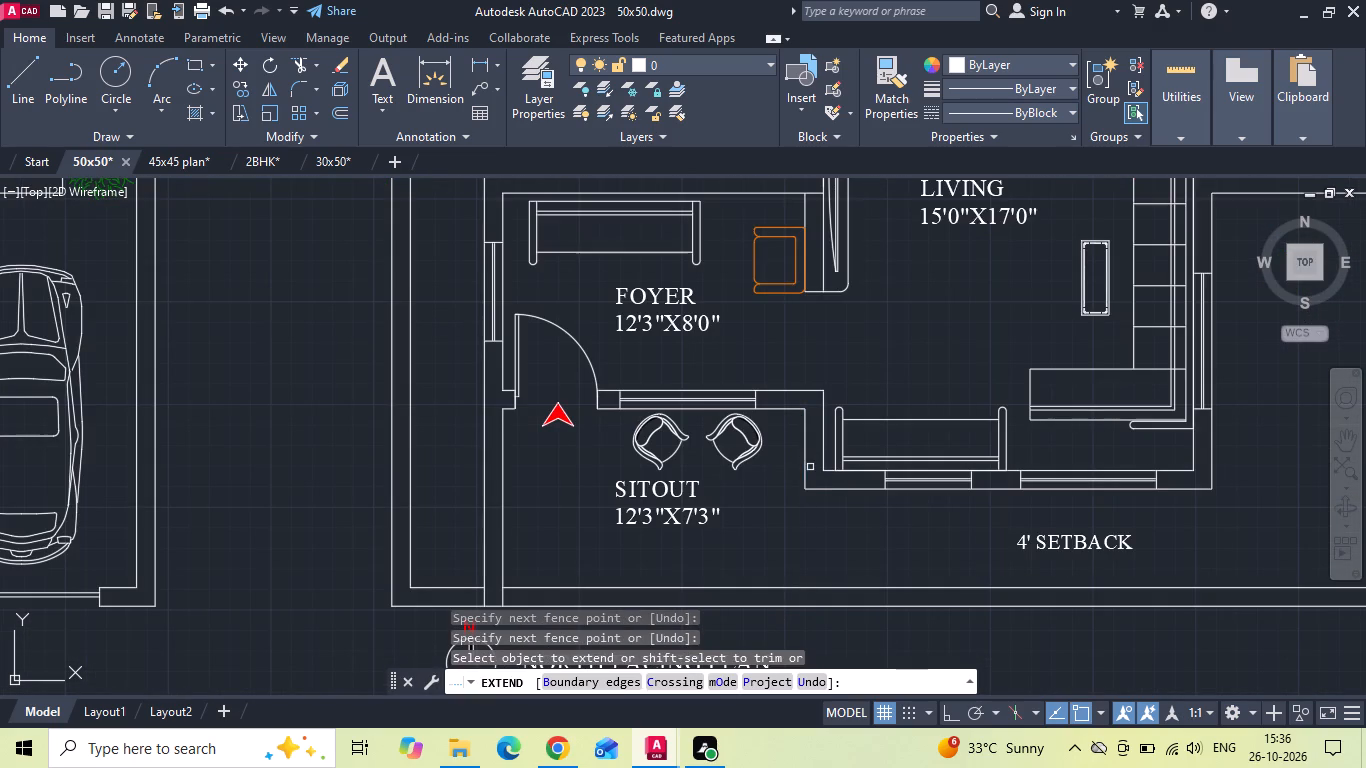
click(810, 446)
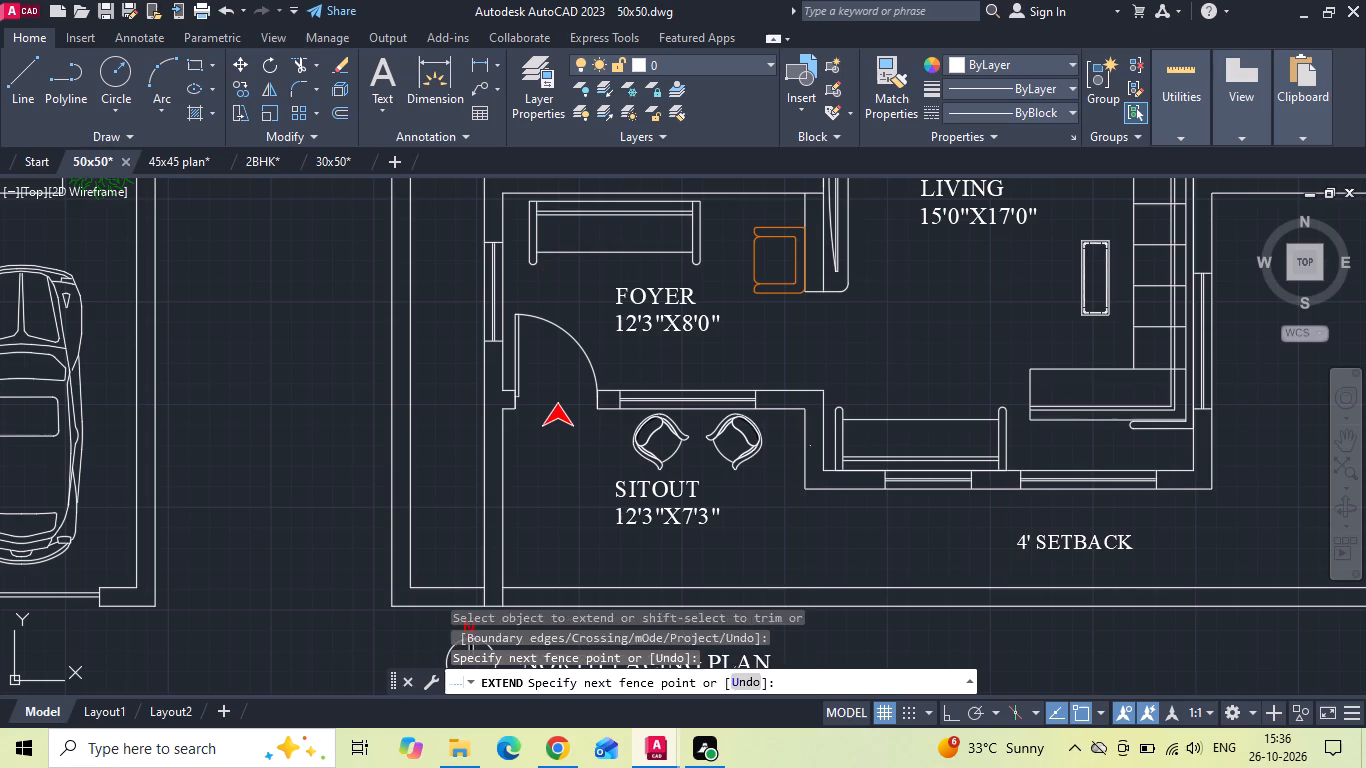
click(793, 474)
click(823, 444)
click(823, 455)
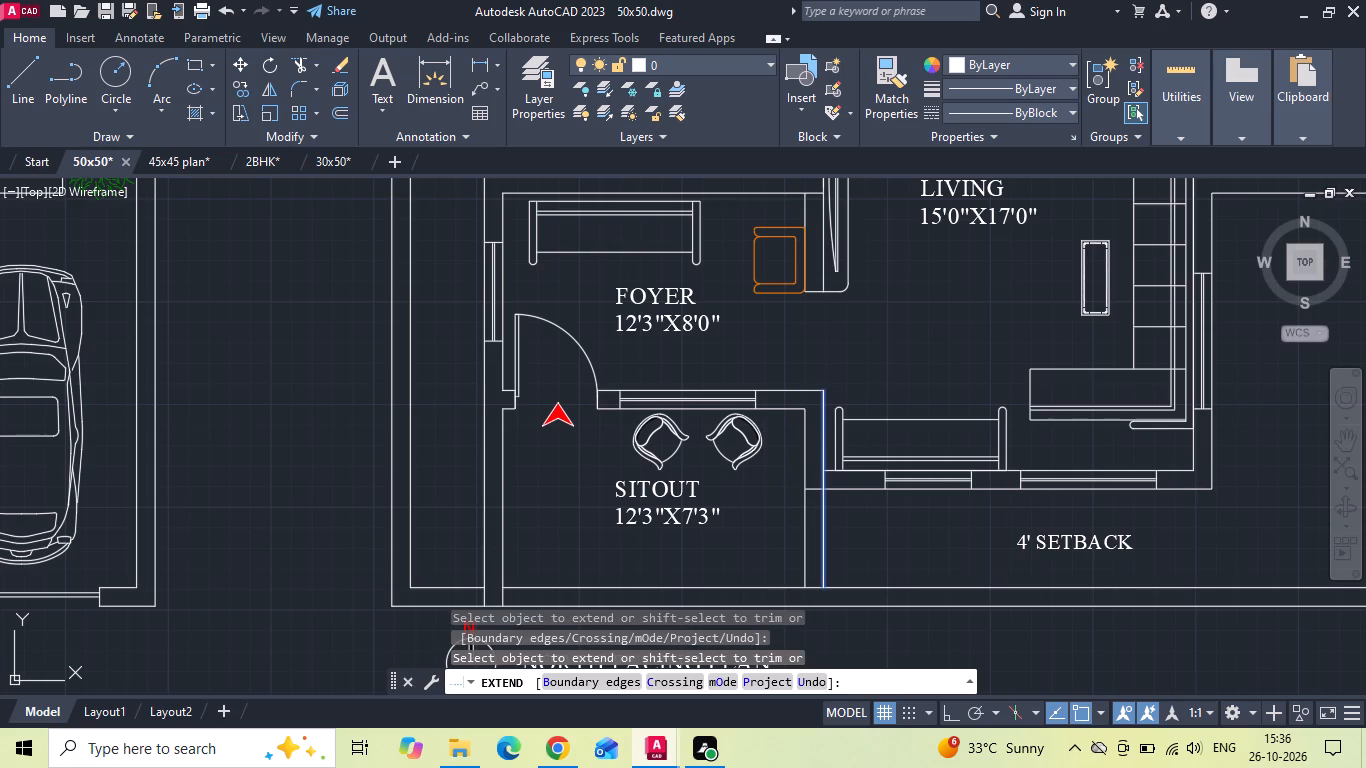
key(Escape)
Trim the short horizontal line crossing the extended sitout wall at the living room corner.
text(TR)
key(space)
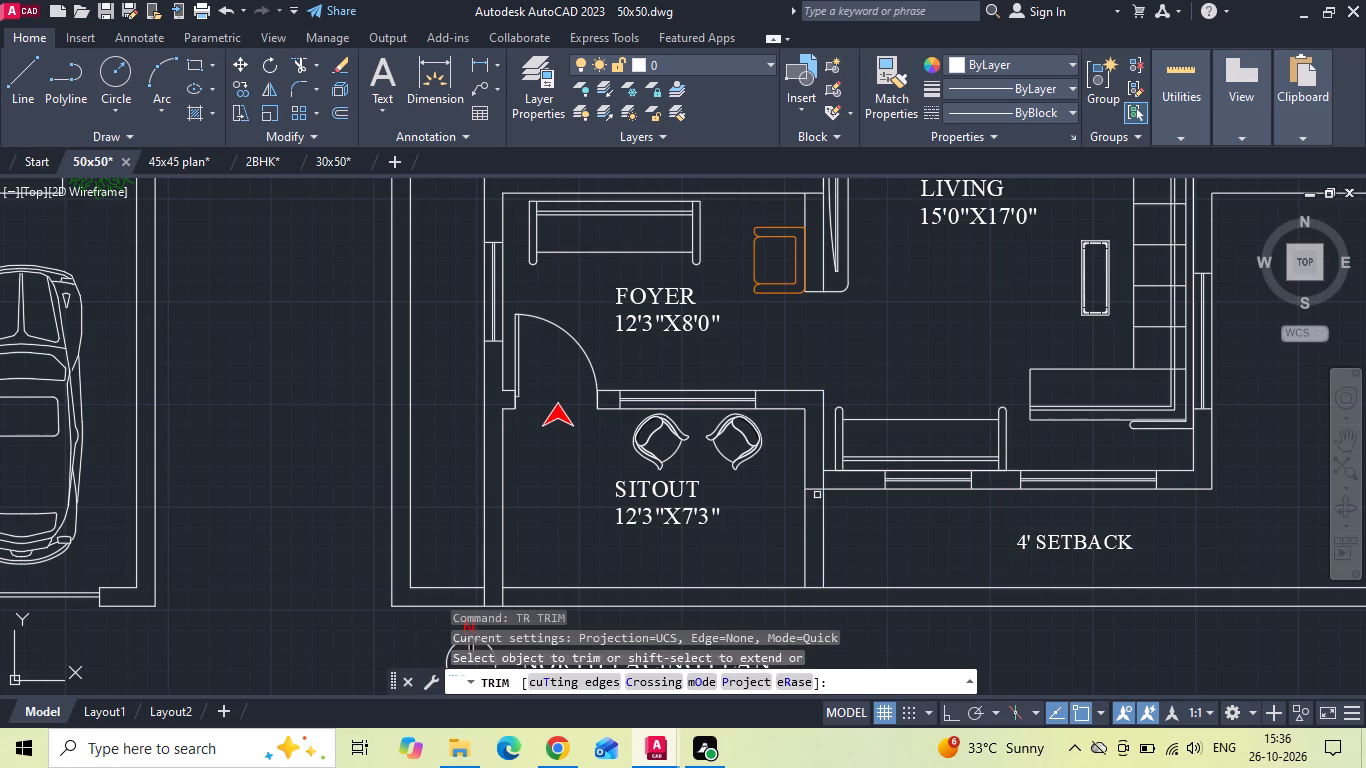
click(816, 492)
key(Escape)
Change the room name SITOUT to BALCONY on its own line above the 12'3"X7'3" size.
double_click(692, 487)
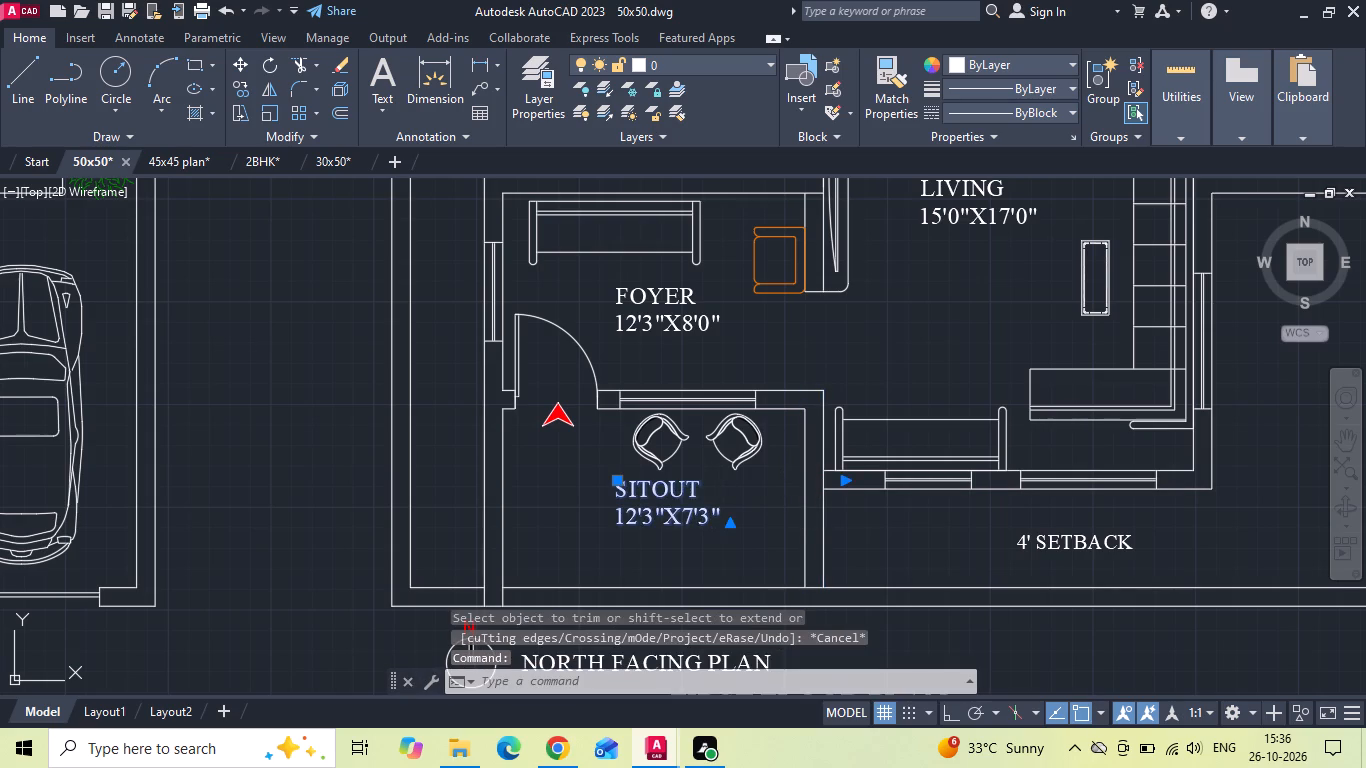
drag(710, 491, 519, 500)
key(BackSpace)
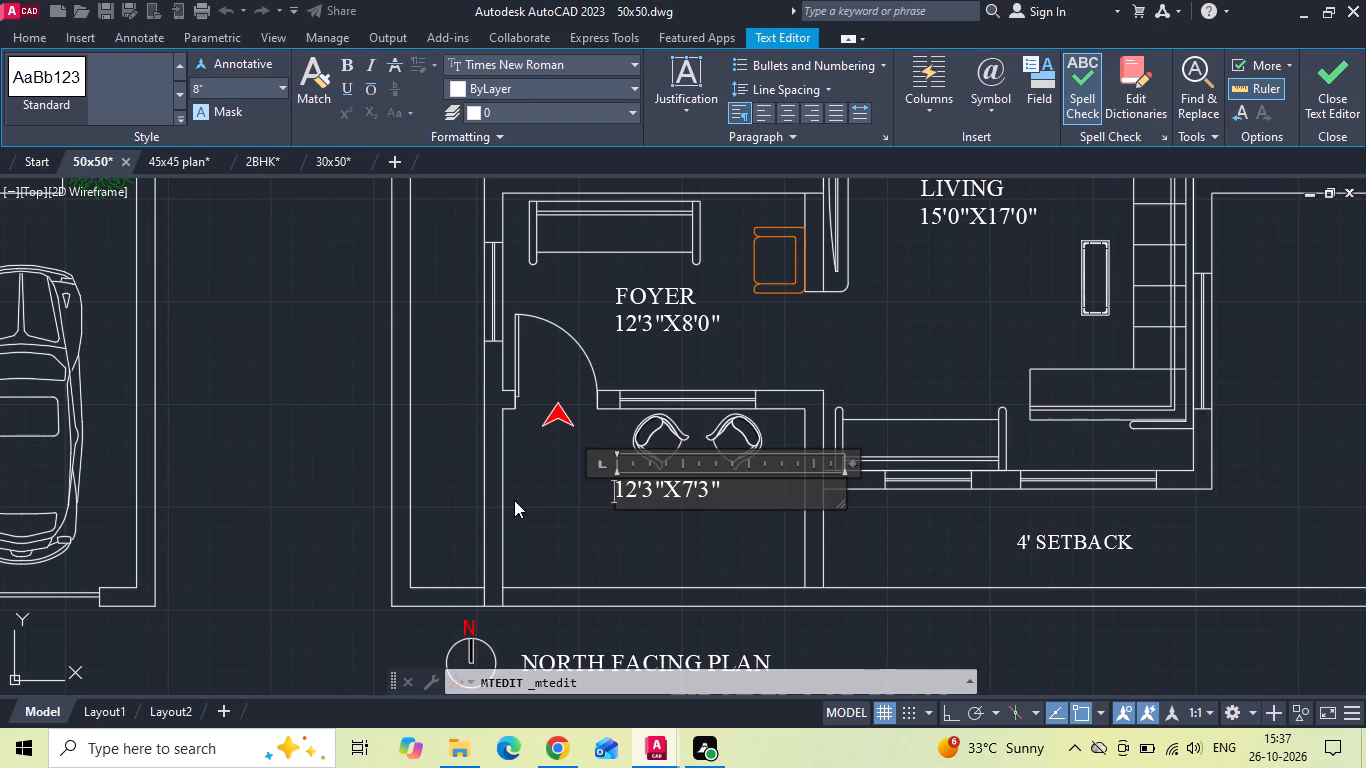
text(BALCONY)
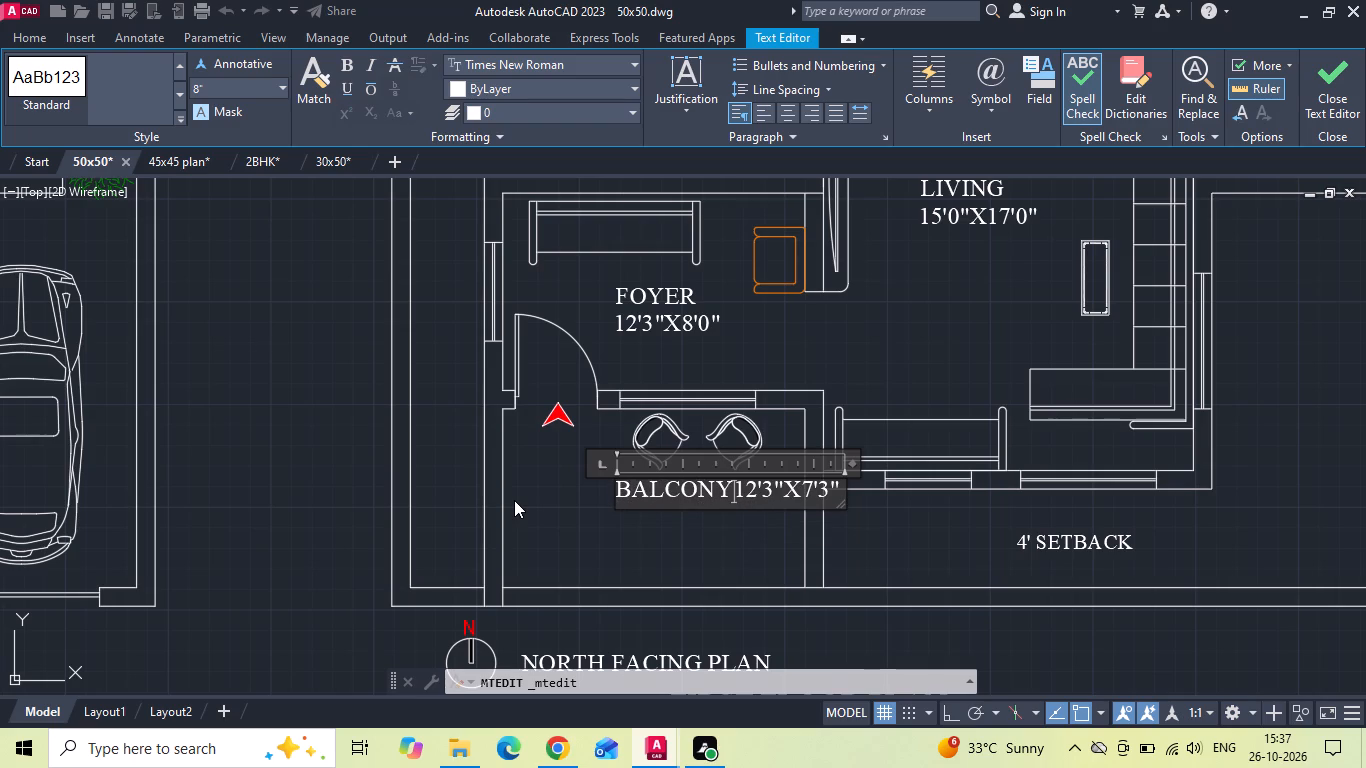
key(Return)
click(543, 518)
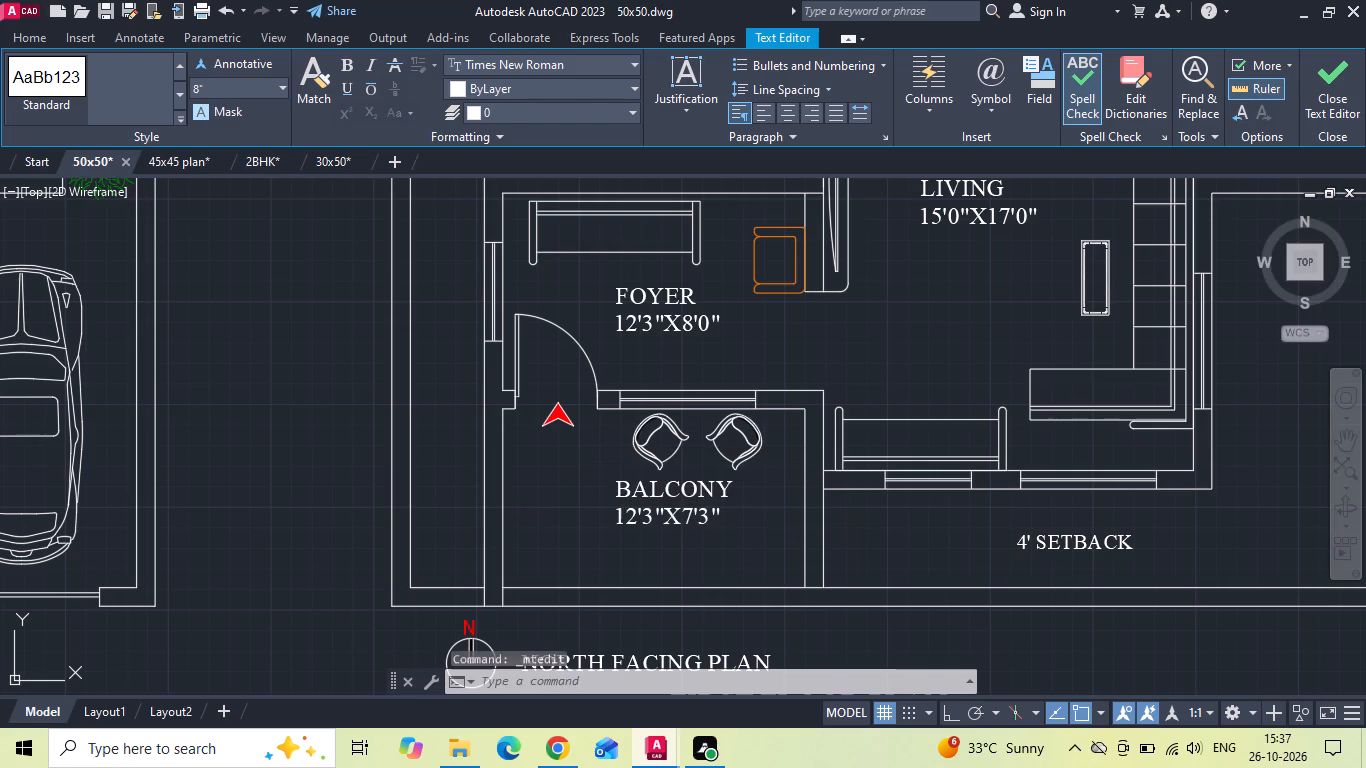
Move the BALCONY label slightly toward the entrance side and the front wall, clear of the chairs.
click(657, 477)
click(650, 494)
right_click(650, 494)
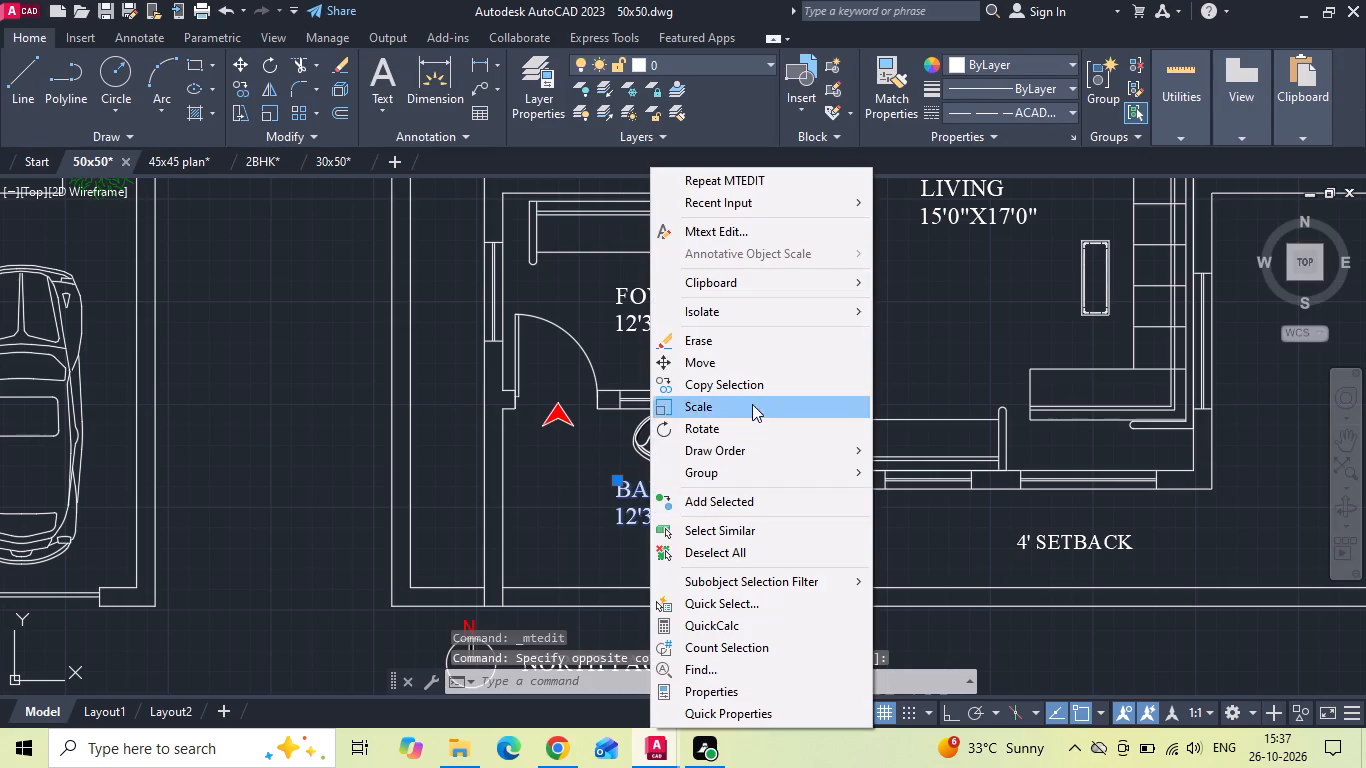
click(757, 369)
click(764, 514)
click(732, 522)
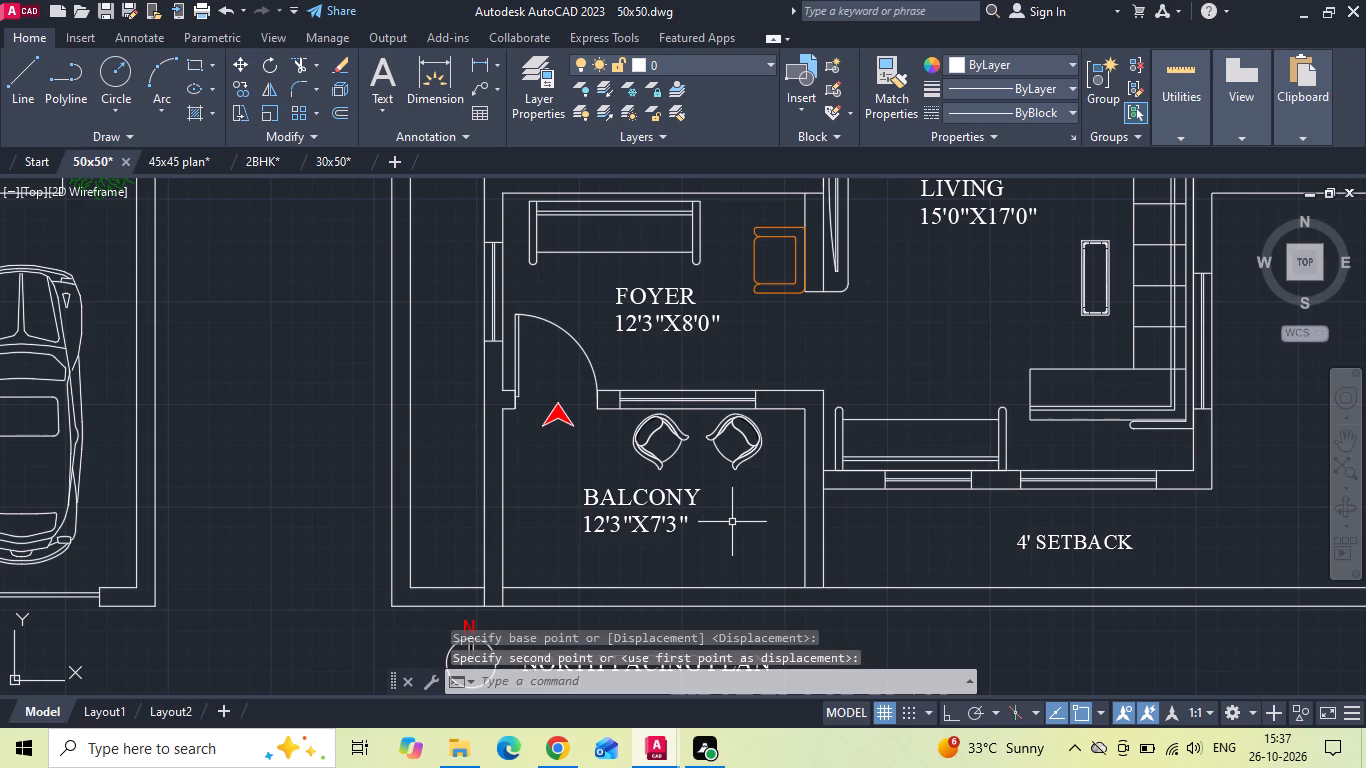
Extend both lines of the balcony side wall through the front wall to its outer line.
text(EX)
key(space)
drag(798, 572, 845, 565)
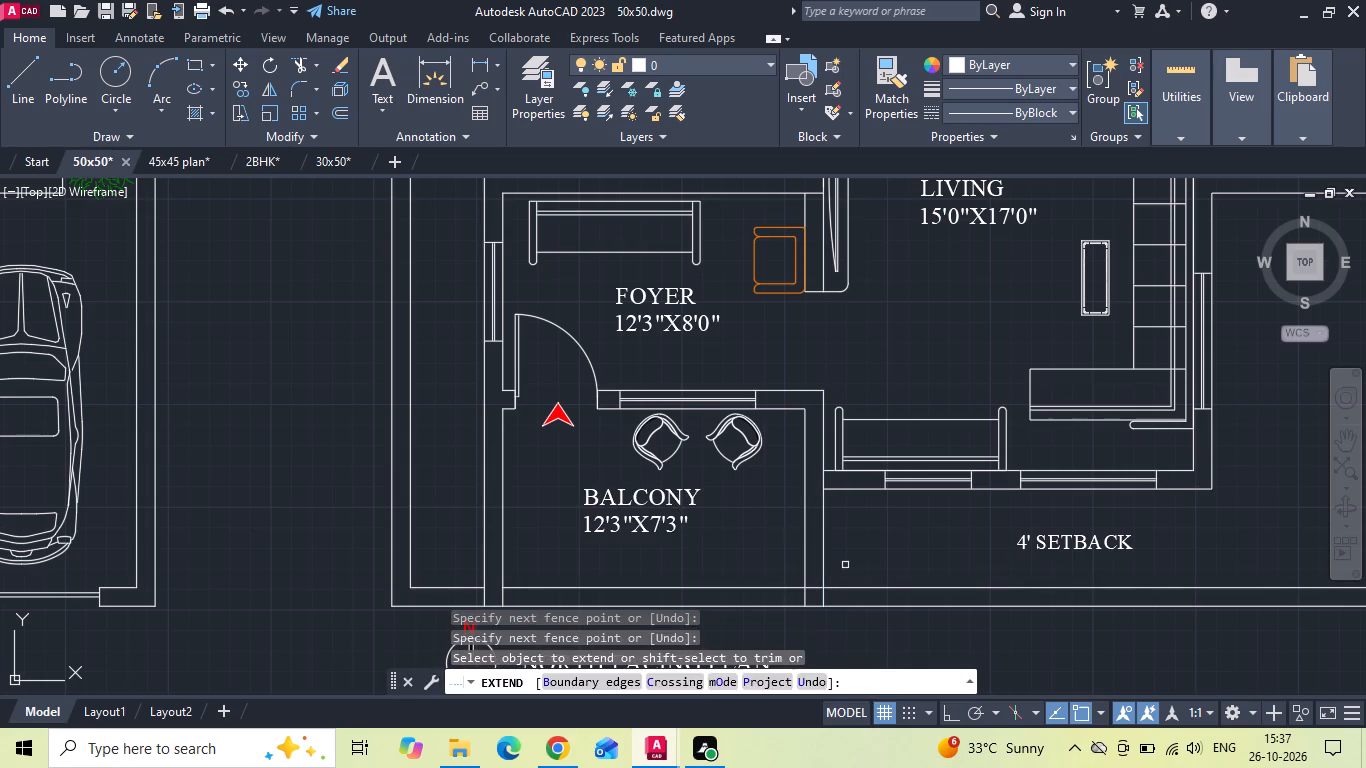
key(Escape)
Trim the inner front boundary line where it crosses the thickness of the balcony side wall.
key(t)
key(r)
key(space)
middle_drag(656, 566, 626, 448)
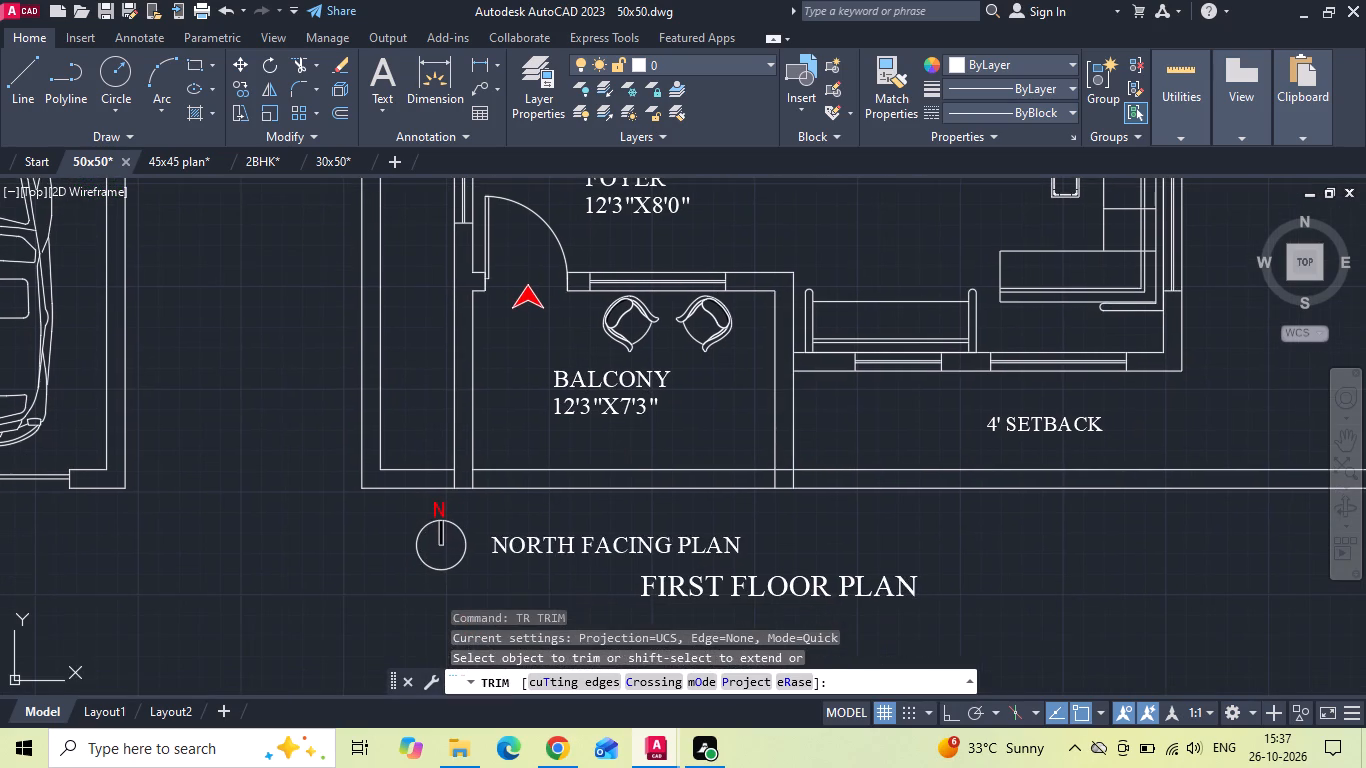
key(Escape)
key(t)
key(r)
key(space)
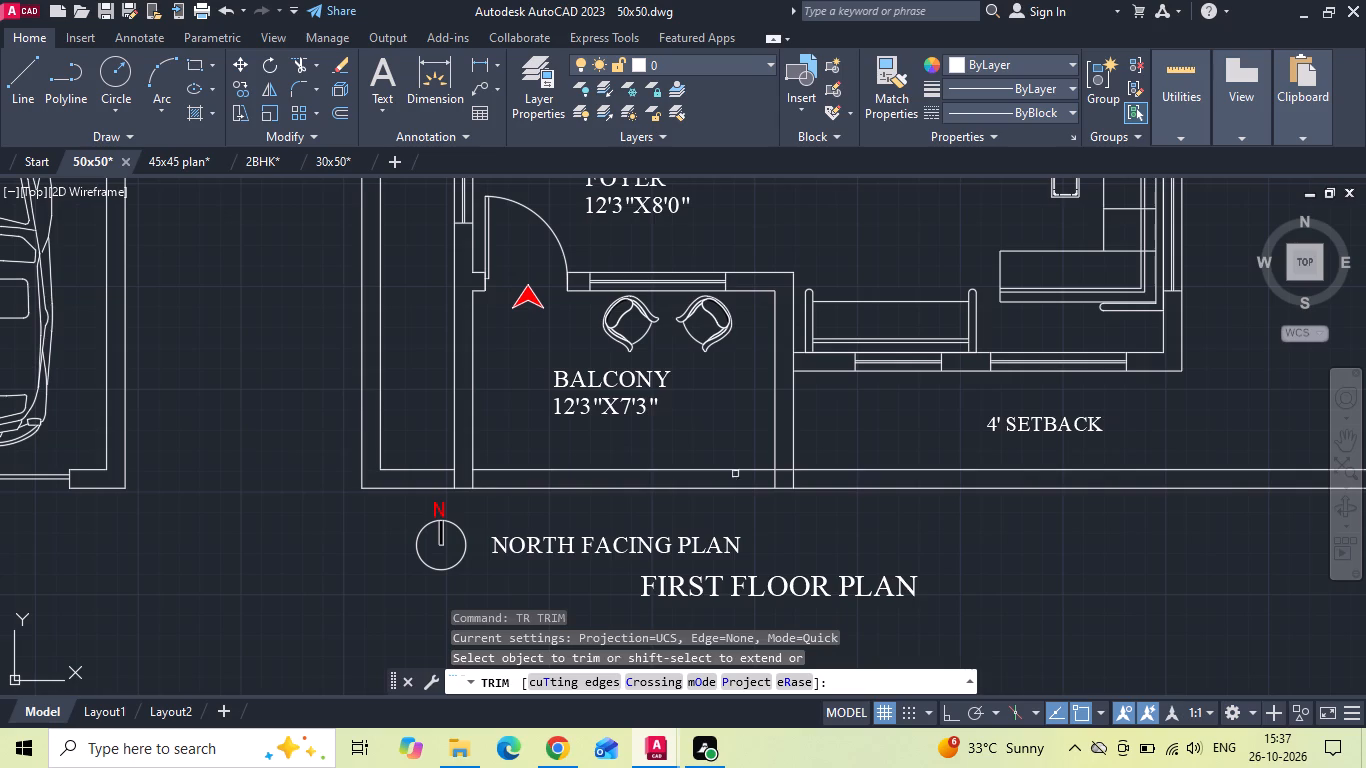
click(782, 469)
key(Escape)
Move the balcony's inner front wall line 7" straight outward toward the outer line, with Ortho on.
click(731, 484)
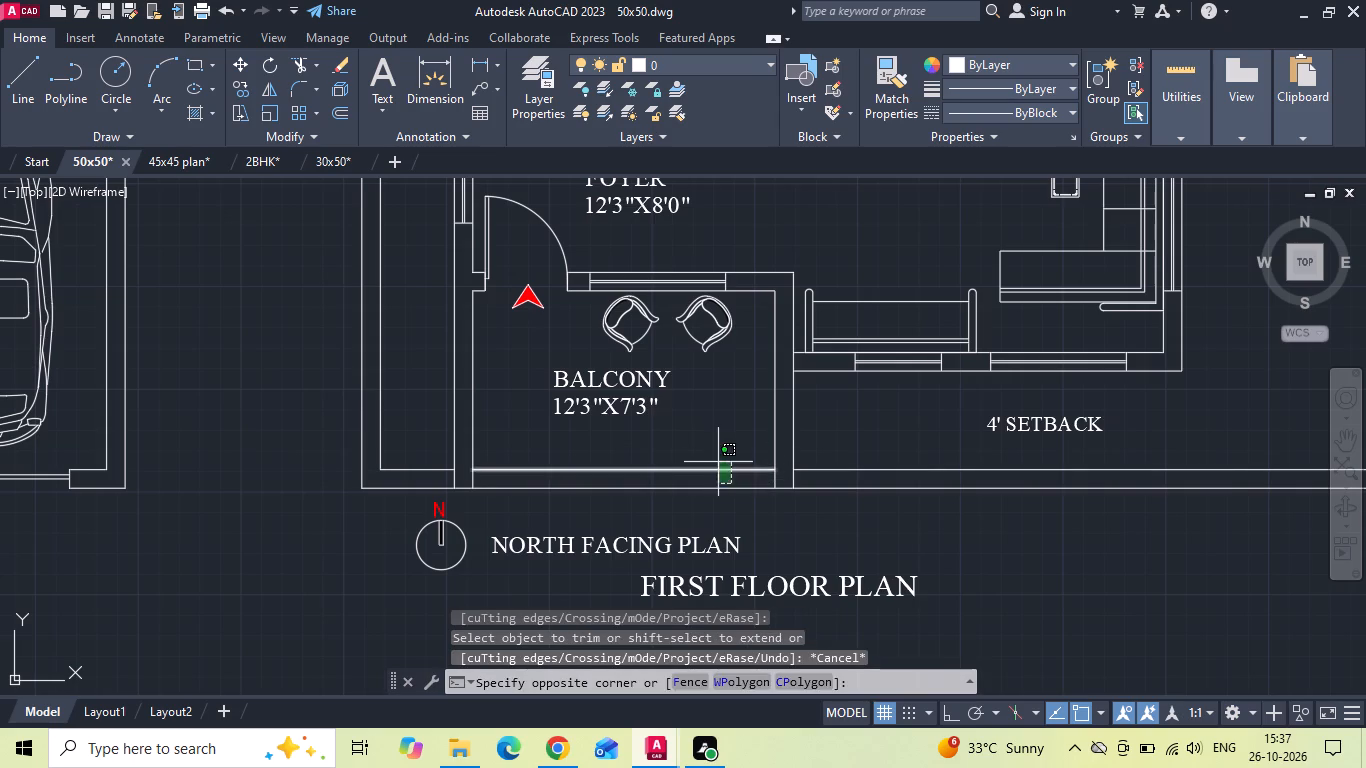
click(717, 460)
right_click(717, 460)
click(772, 372)
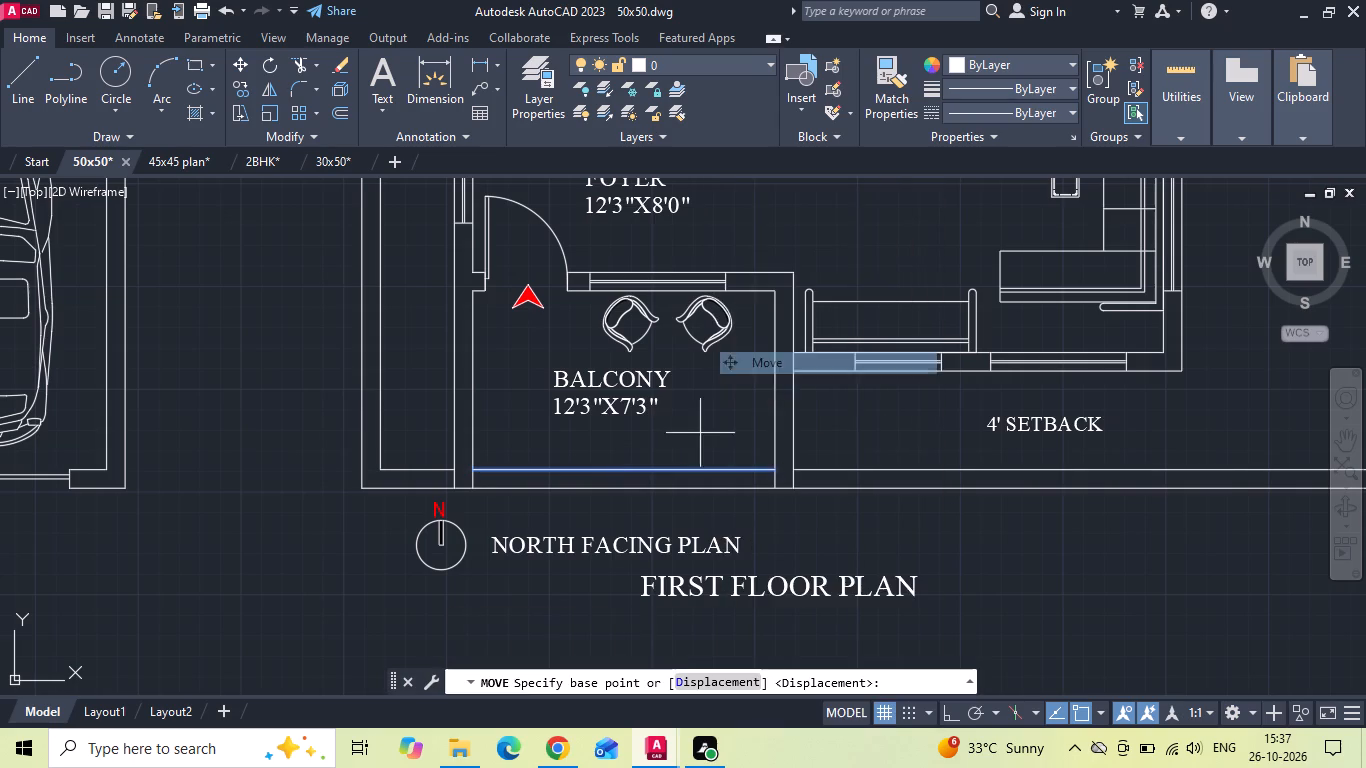
scroll(697, 435, up, 1)
key(F8)
click(697, 435)
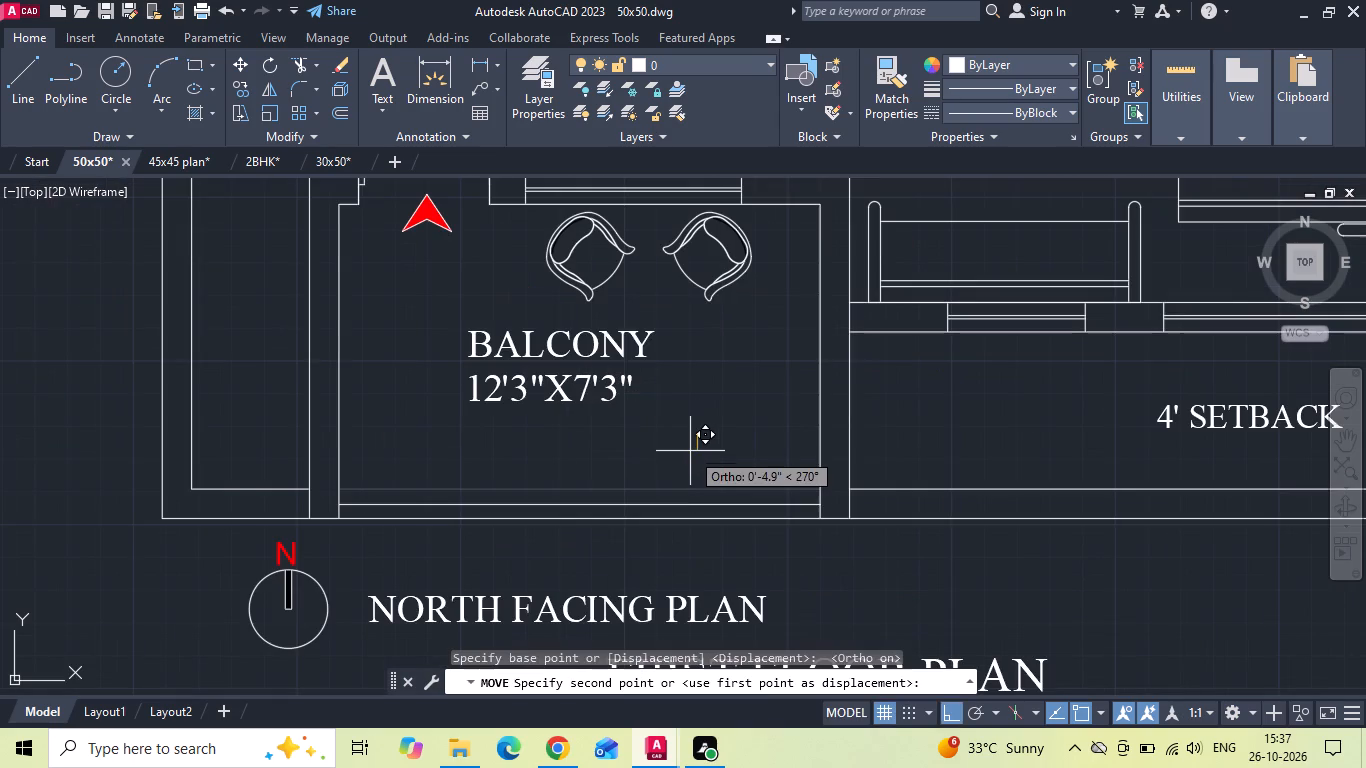
text(7)
key(space)
scroll(690, 451, down, 1)
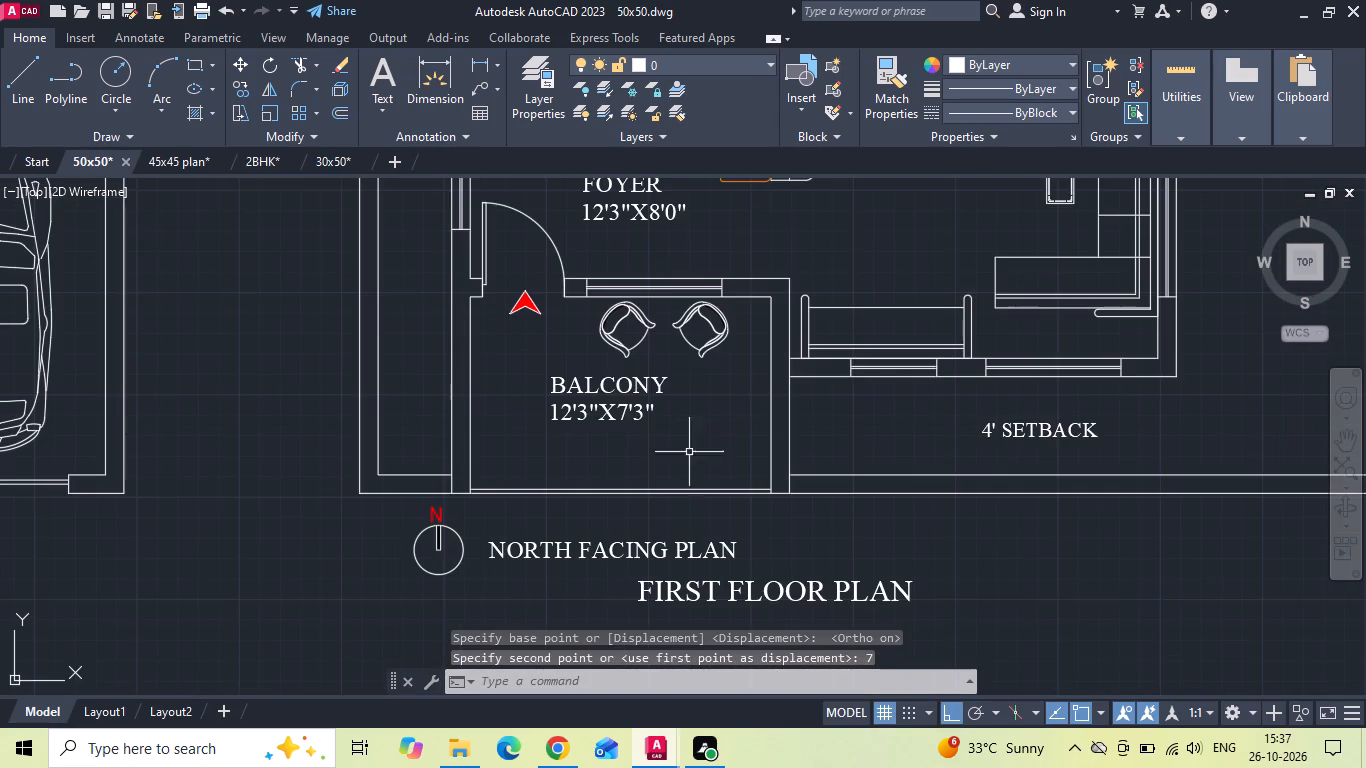
Delete the TV unit on the living room side of the wall shared with the foyer and bedroom.
middle_drag(677, 493, 619, 607)
scroll(637, 525, down, 1)
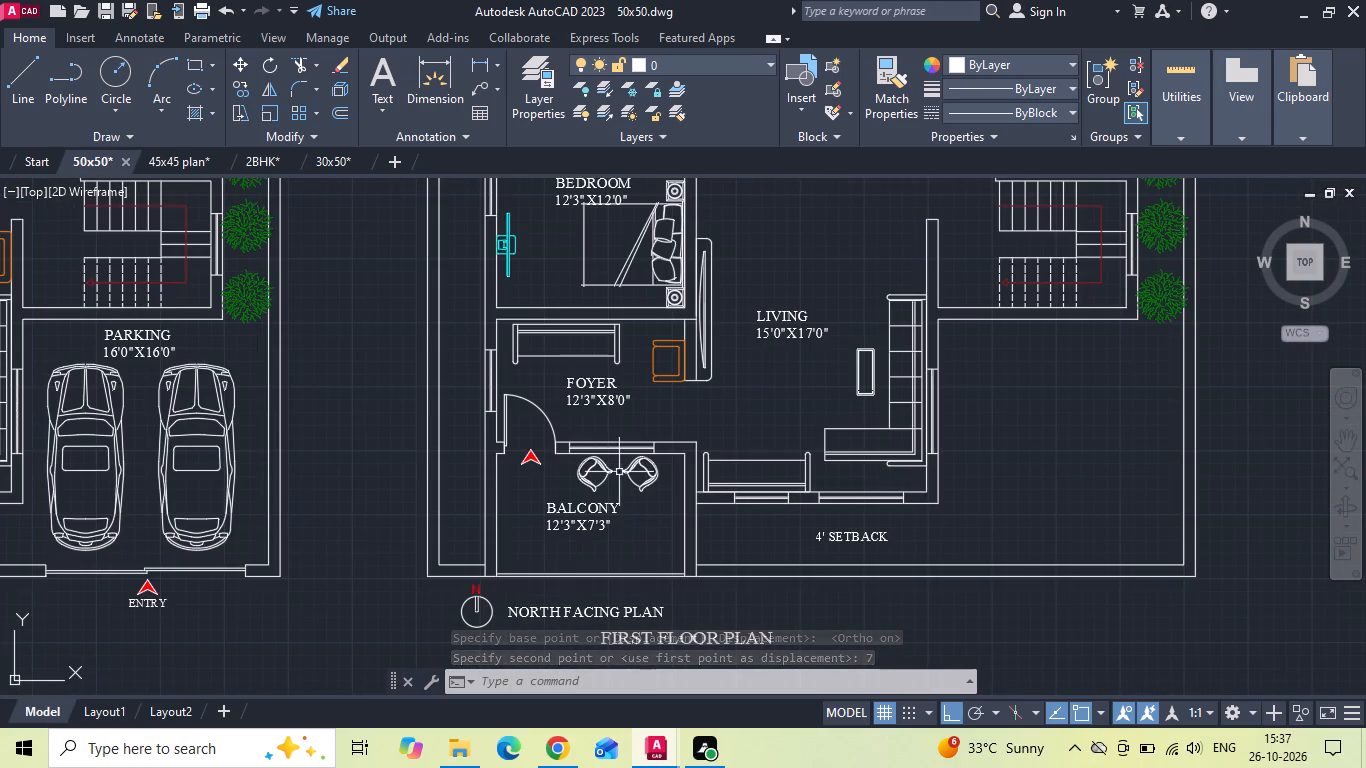
scroll(658, 331, up, 1)
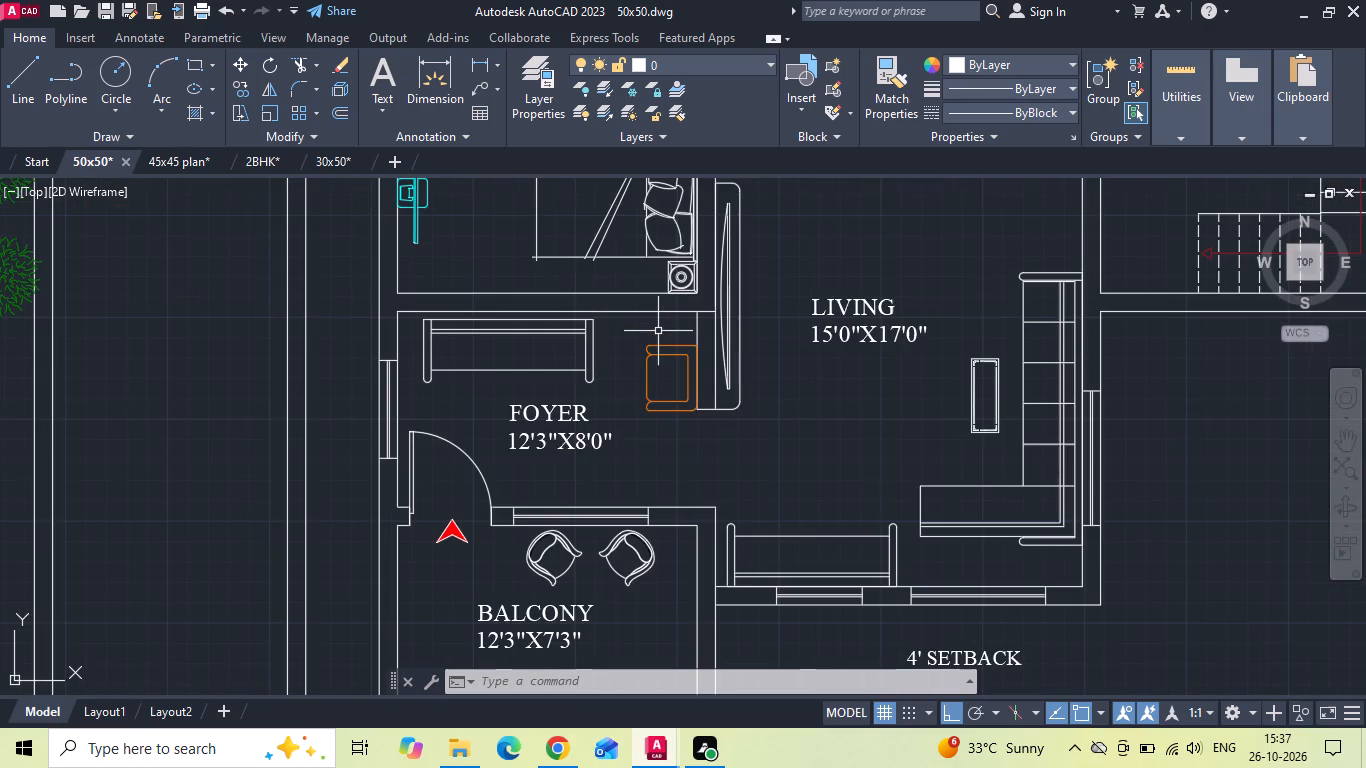
click(660, 334)
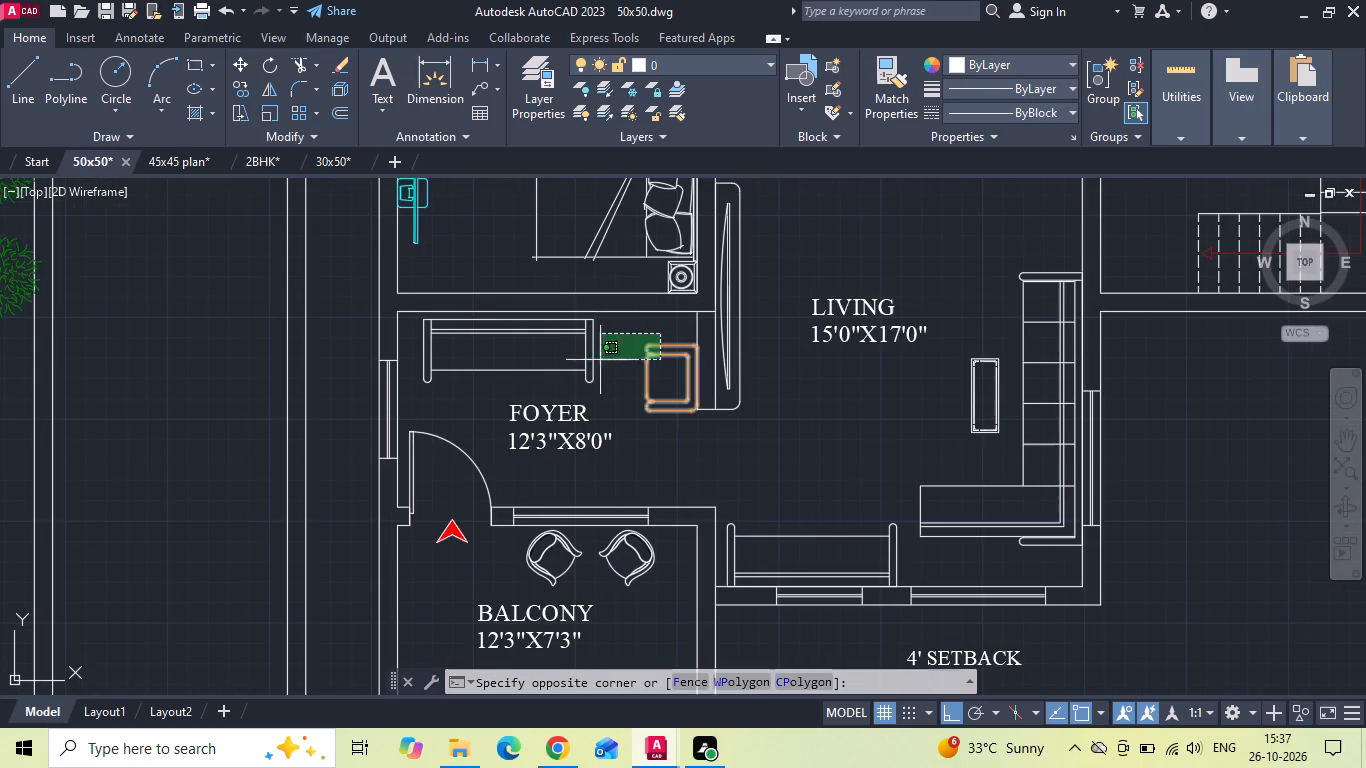
click(672, 327)
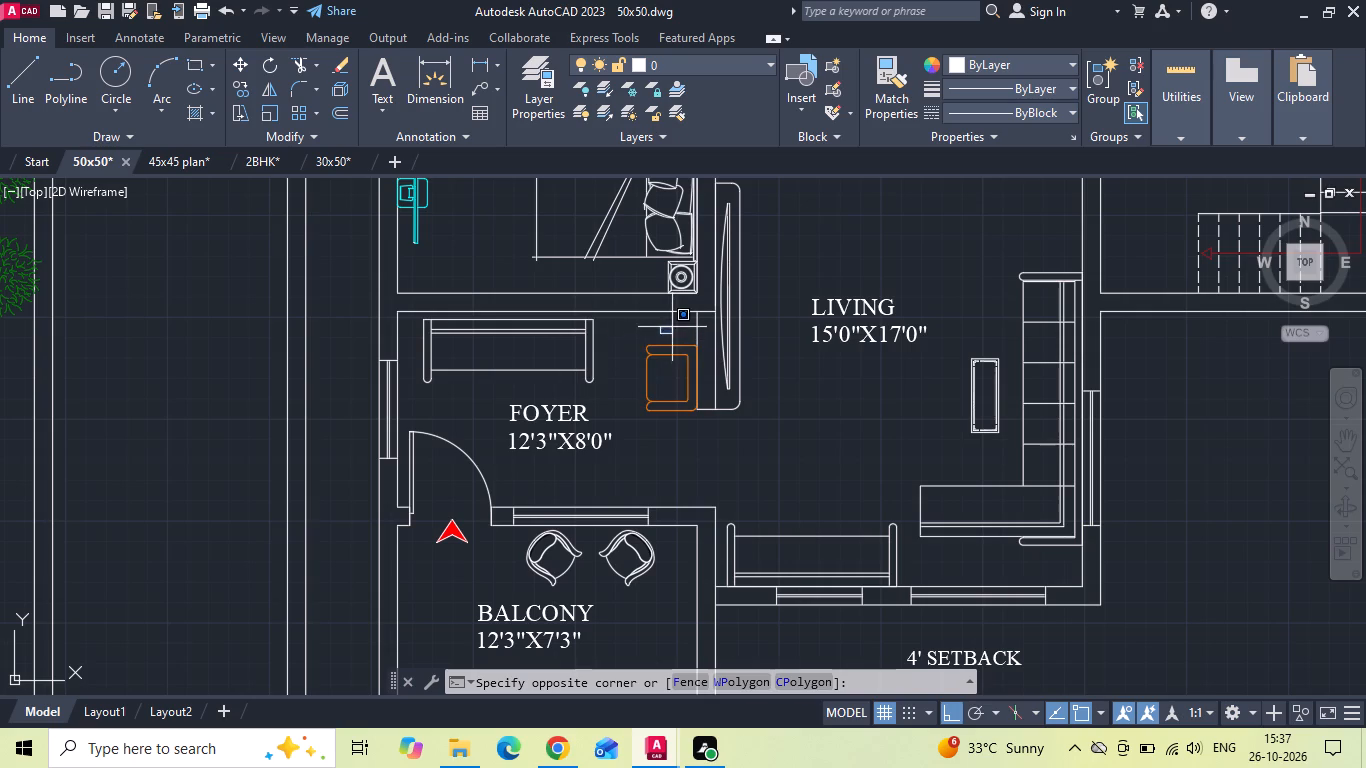
middle_drag(682, 350, 683, 411)
drag(775, 226, 731, 317)
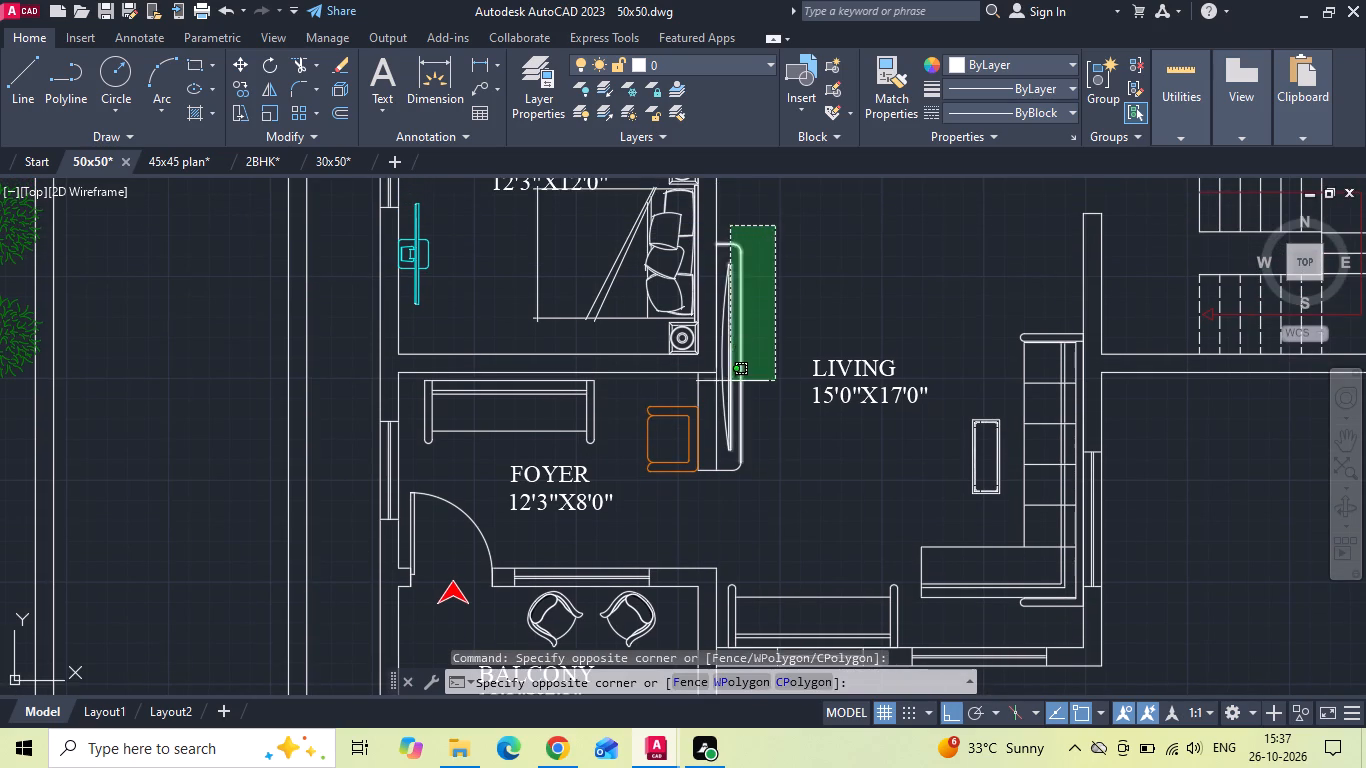
click(725, 530)
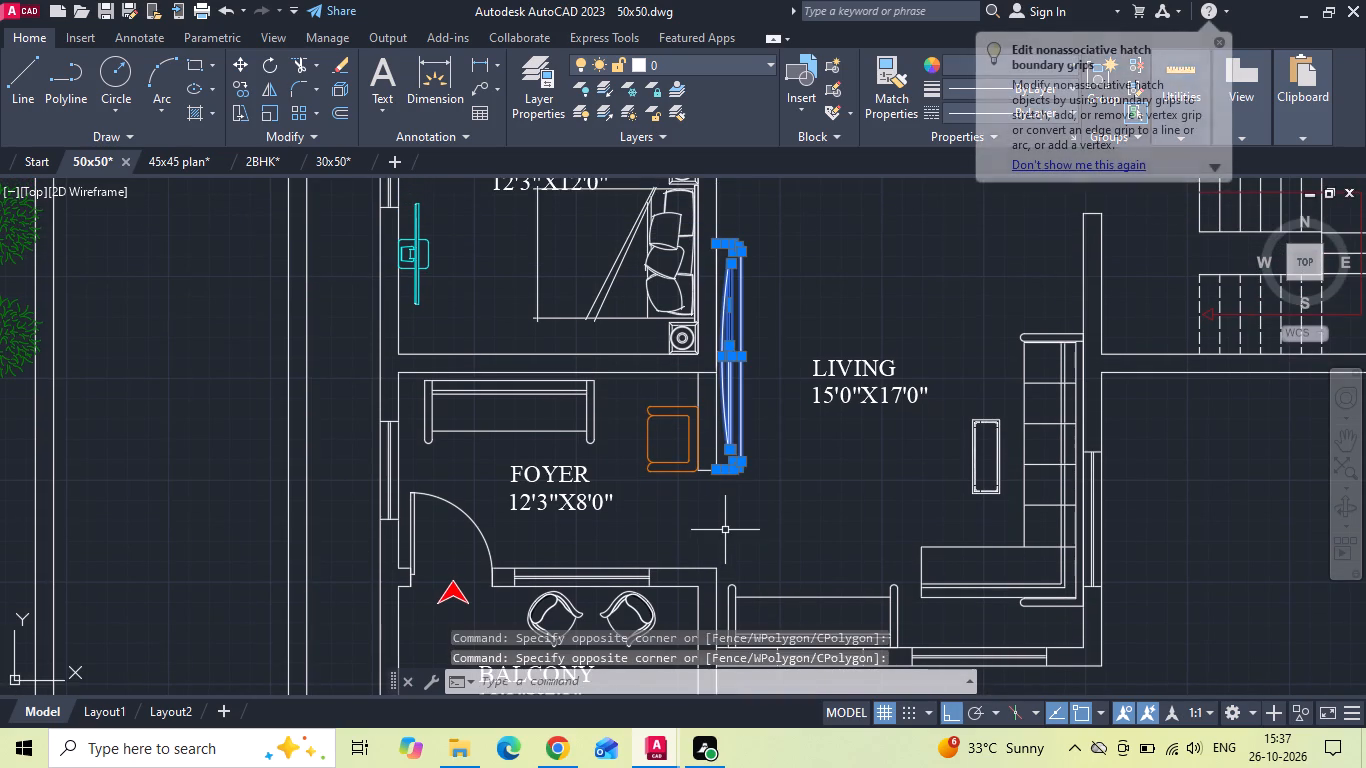
key(Delete)
Extend both lines of the wall between the study room and the middle bedroom to the wall behind the wardrobe.
scroll(734, 444, down, 3)
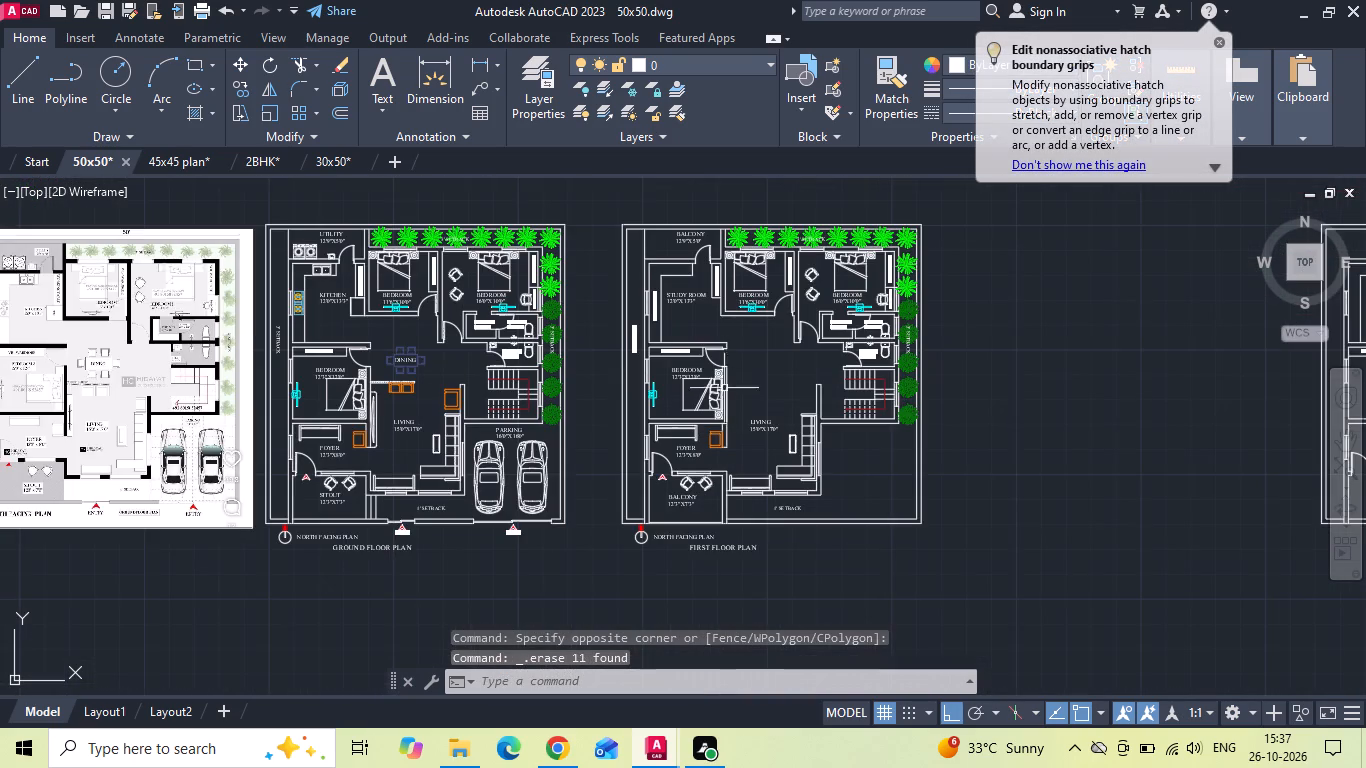
middle_drag(724, 369, 720, 391)
scroll(704, 332, up, 2)
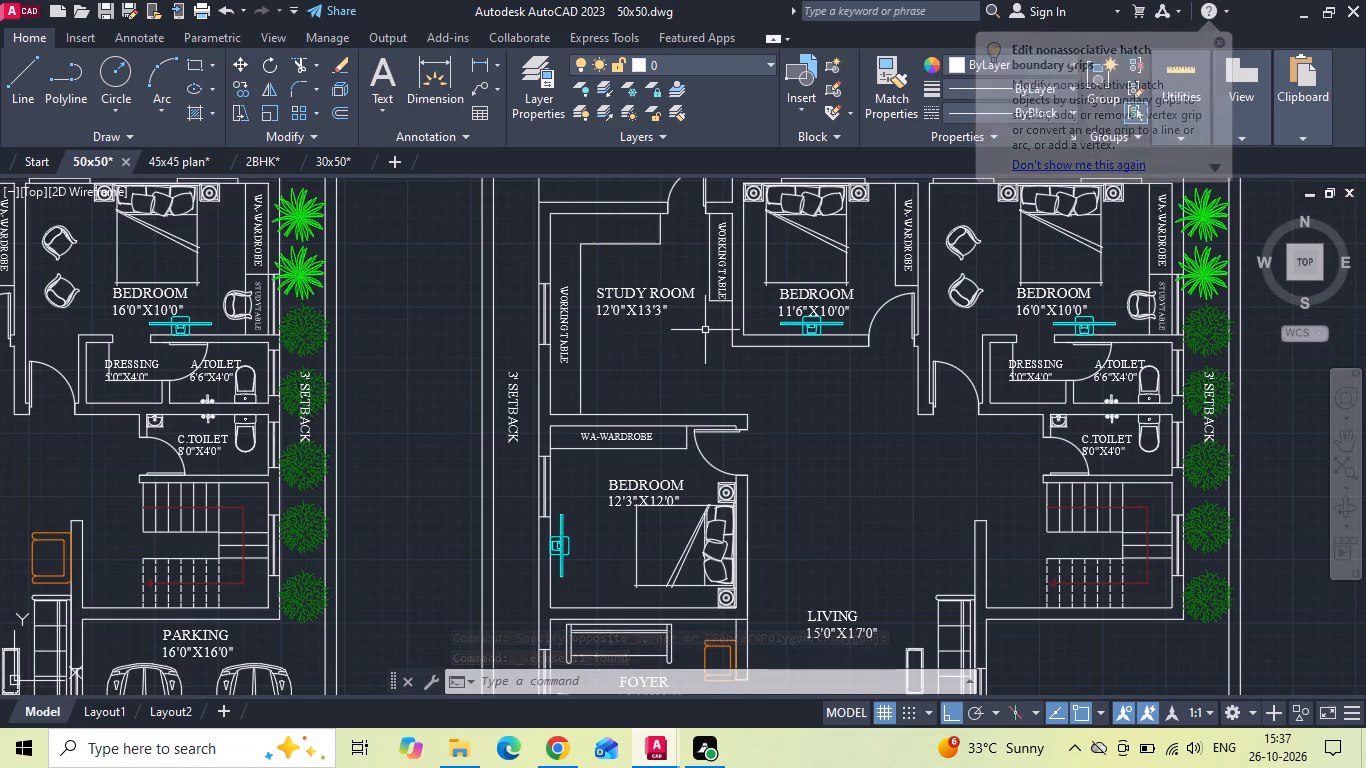
text(EX)
key(space)
click(733, 342)
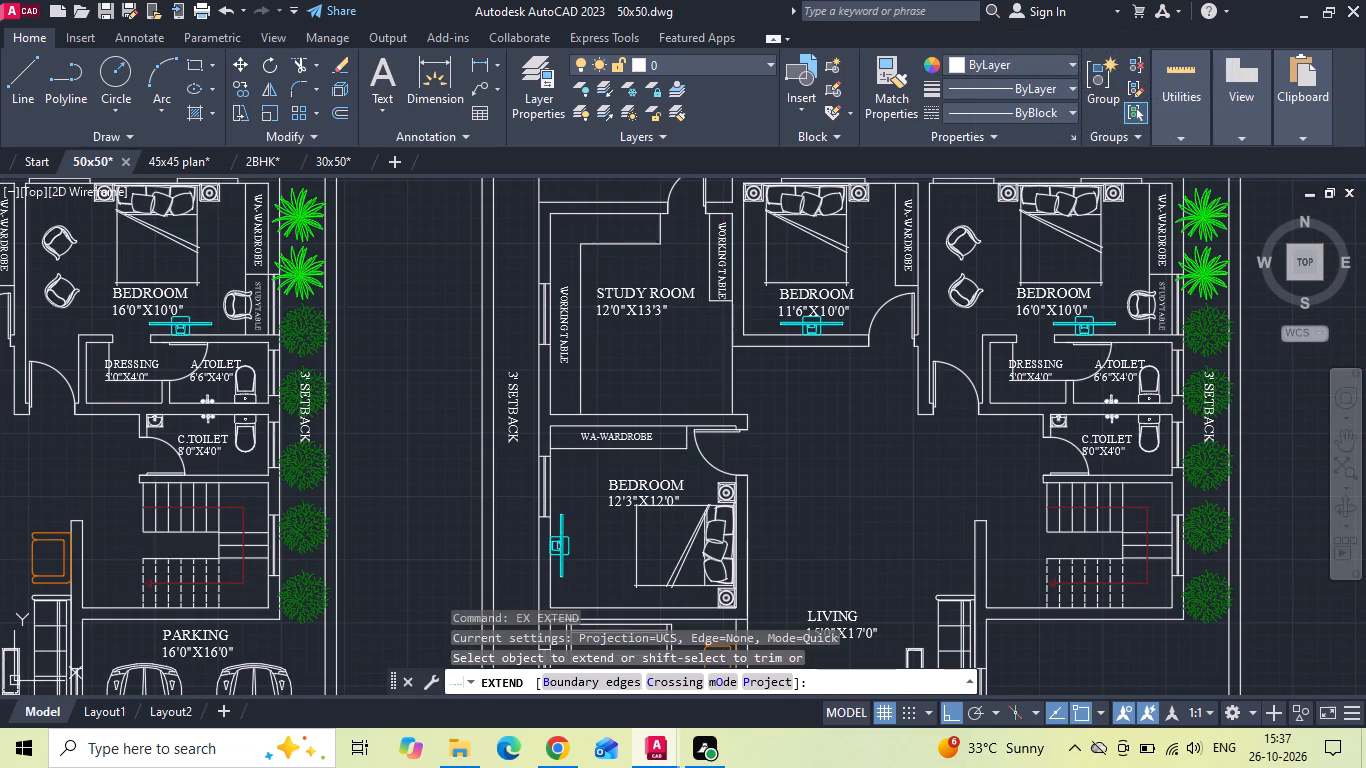
click(744, 319)
click(742, 324)
scroll(745, 382, up, 1)
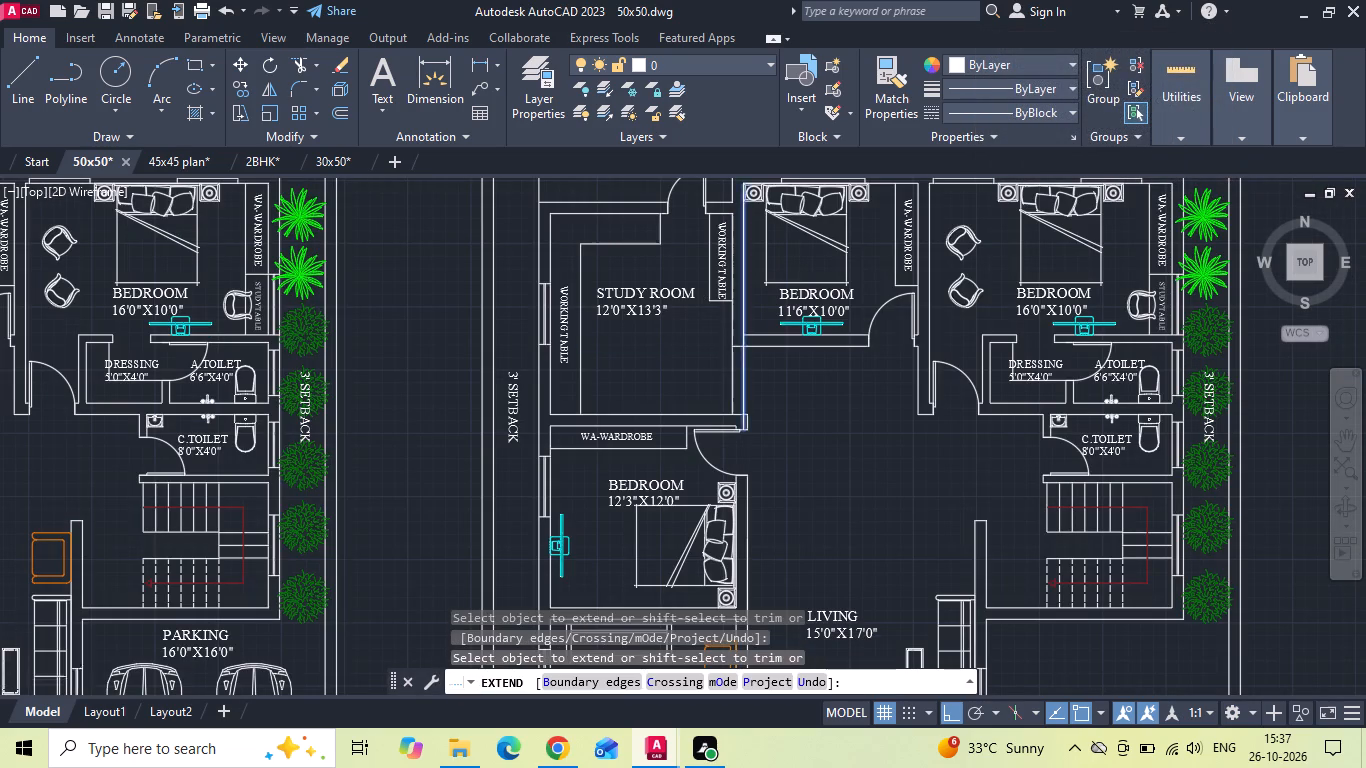
scroll(745, 382, up, 1)
key(Escape)
Measure the extended wall from the wardrobe-side wall to the middle bedroom's wall.
text(TR)
key(space)
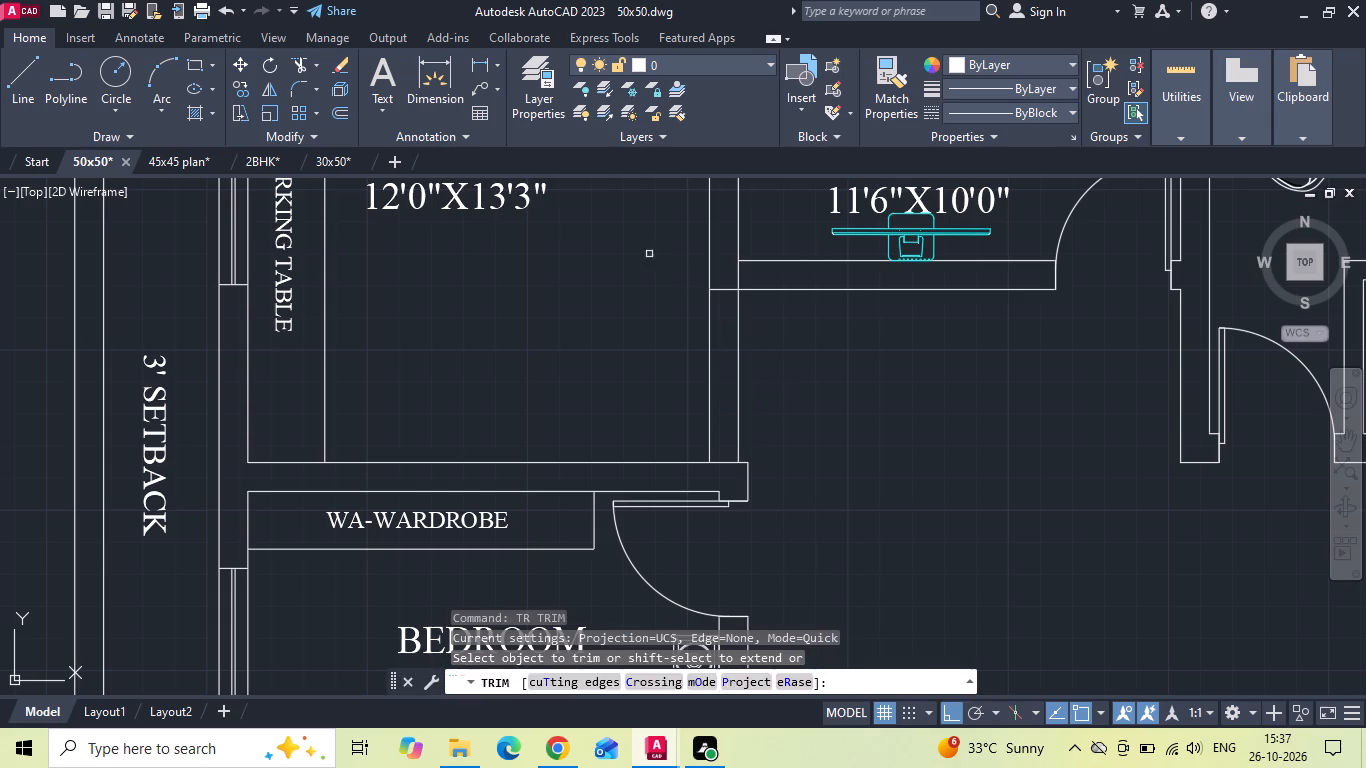
key(Escape)
click(474, 57)
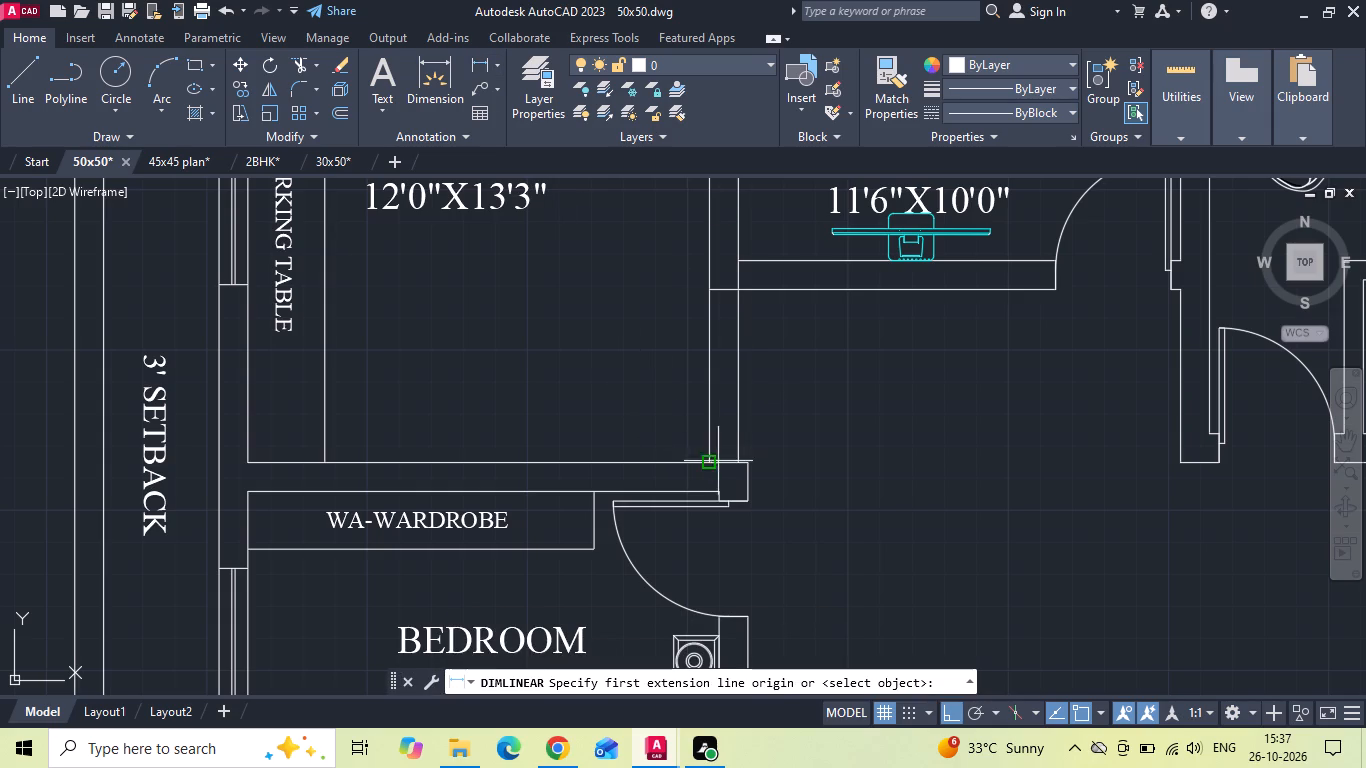
click(721, 465)
click(729, 285)
key(Escape)
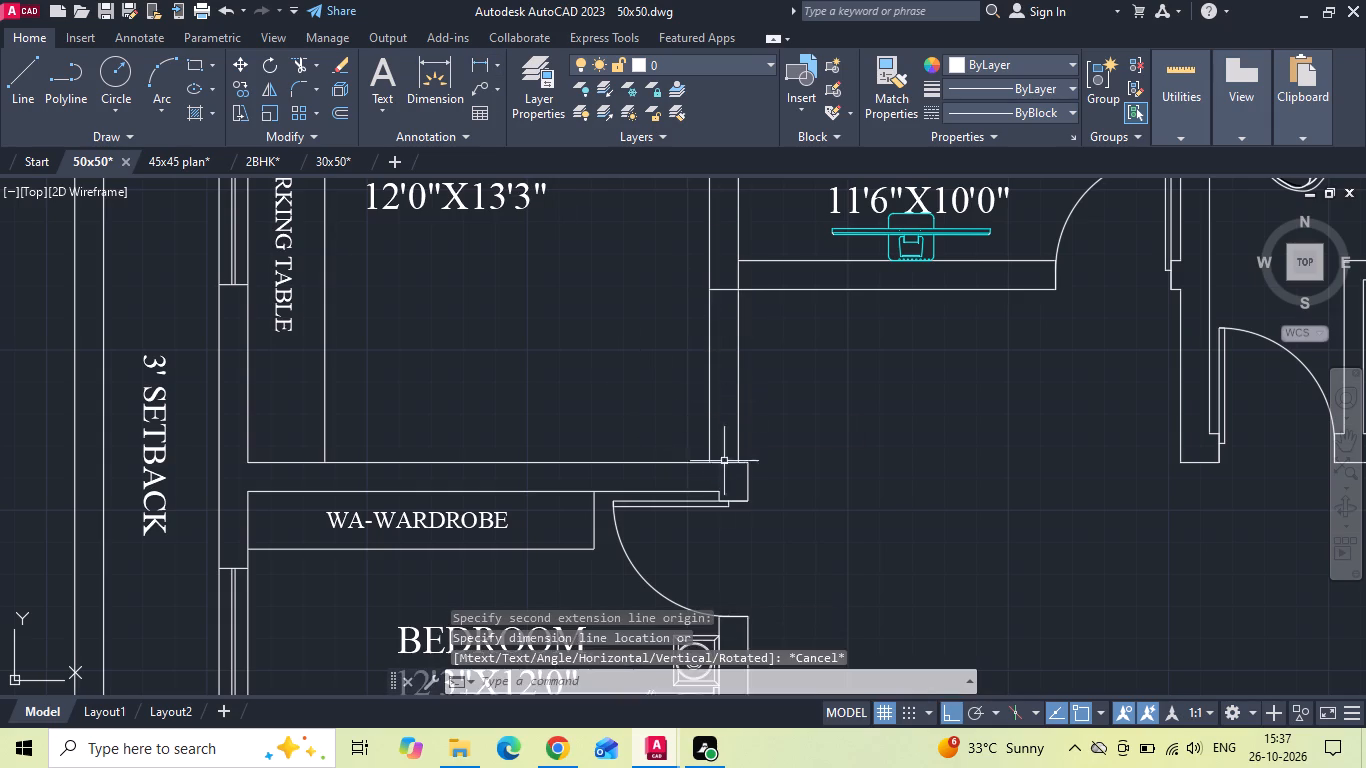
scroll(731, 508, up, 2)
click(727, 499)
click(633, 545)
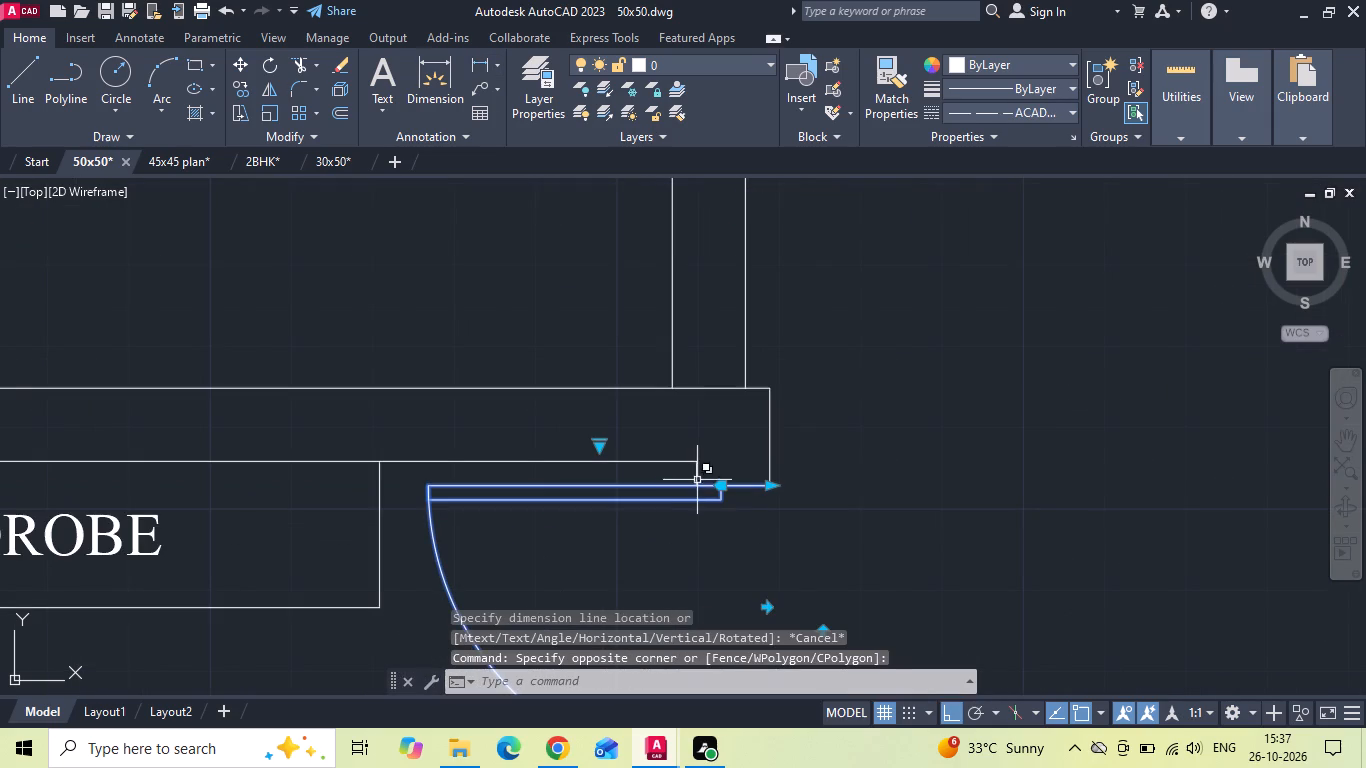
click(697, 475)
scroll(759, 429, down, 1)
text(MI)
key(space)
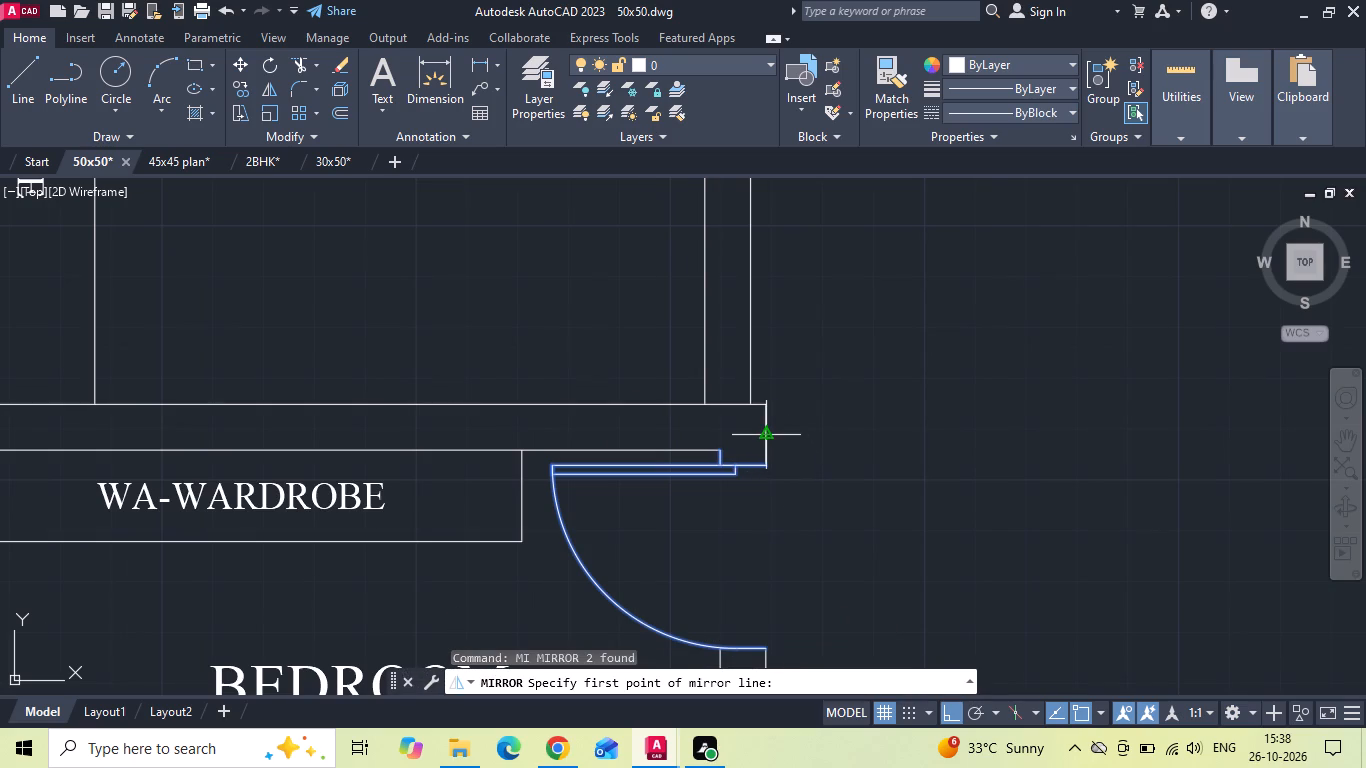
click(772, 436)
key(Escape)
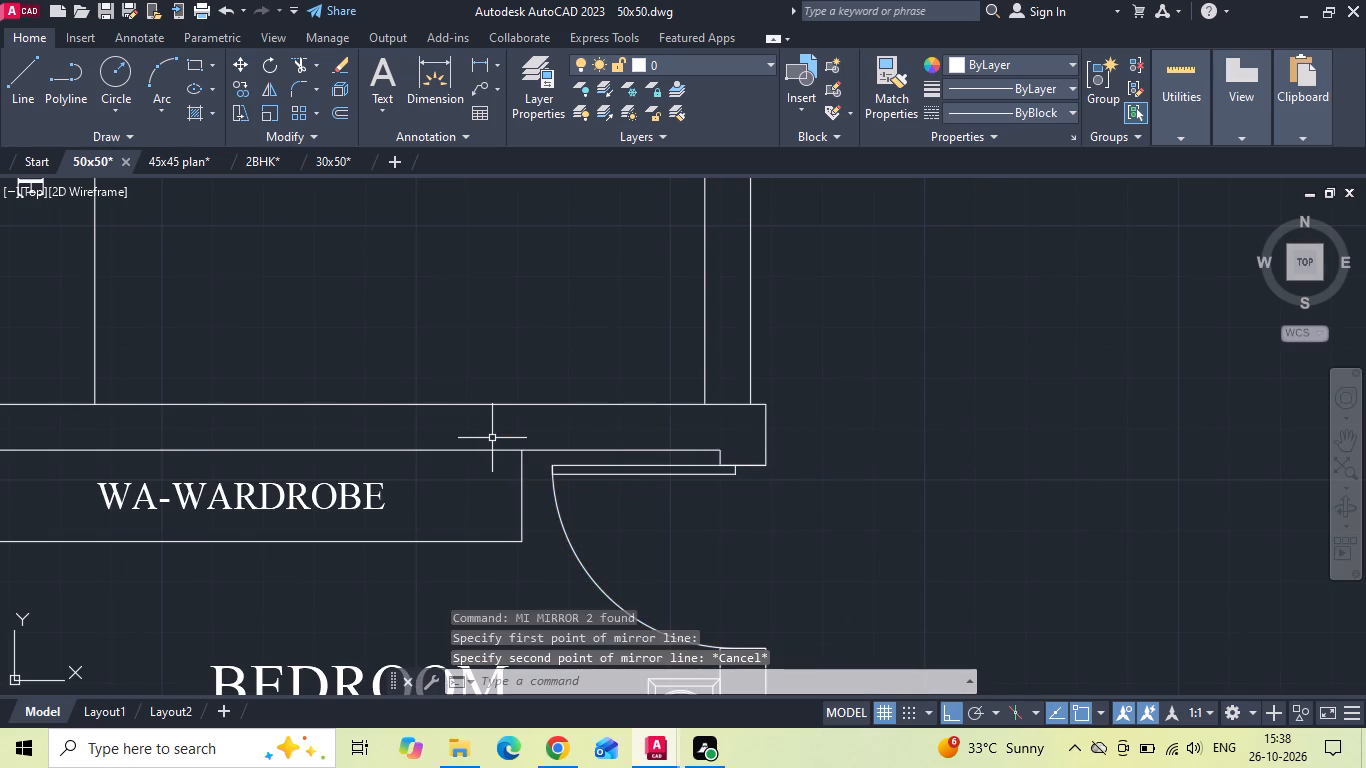
Offset the study room's wall line on the wardrobe side 3" into the study room.
text(O 3)
key(space)
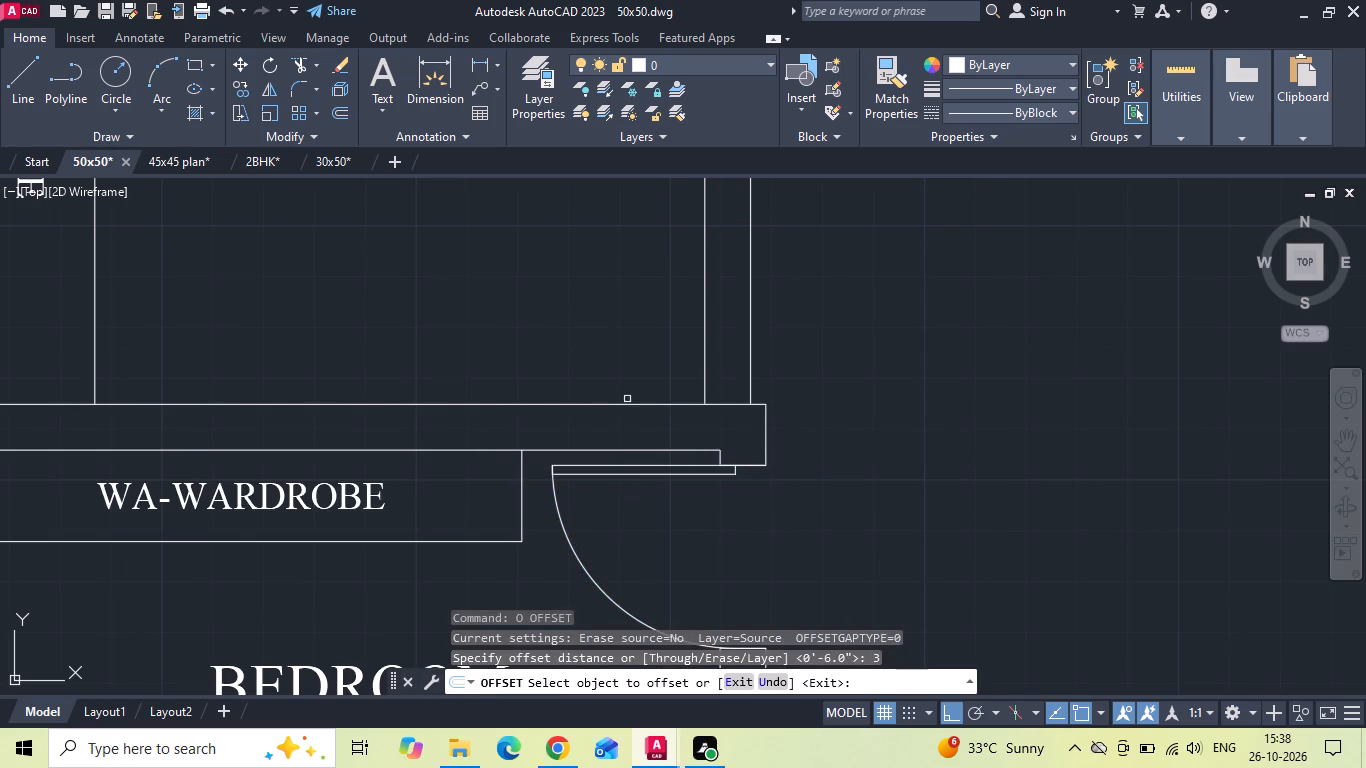
click(638, 401)
click(641, 358)
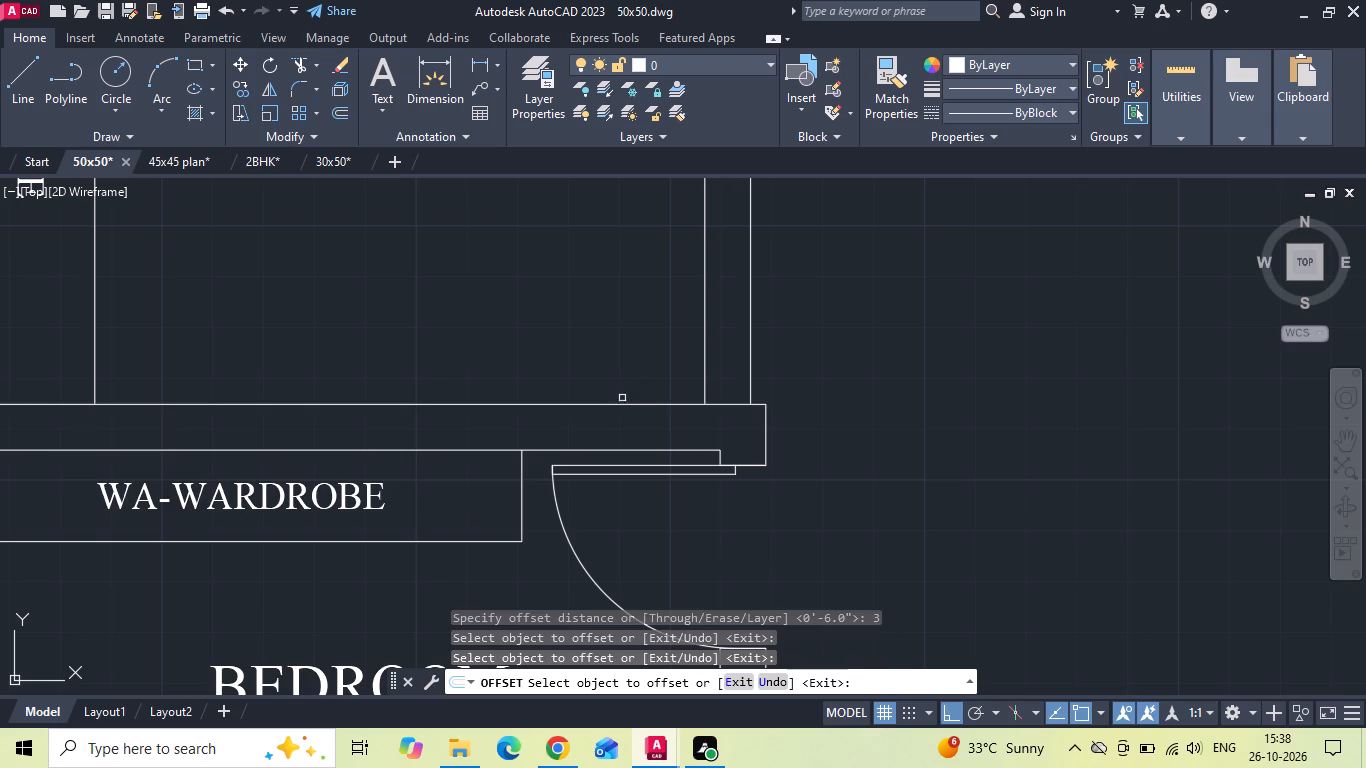
click(622, 402)
click(630, 349)
key(Escape)
Offset the 3" jamb line a further 3' into the study room to mark the door opening.
text(O 3')
key(Return)
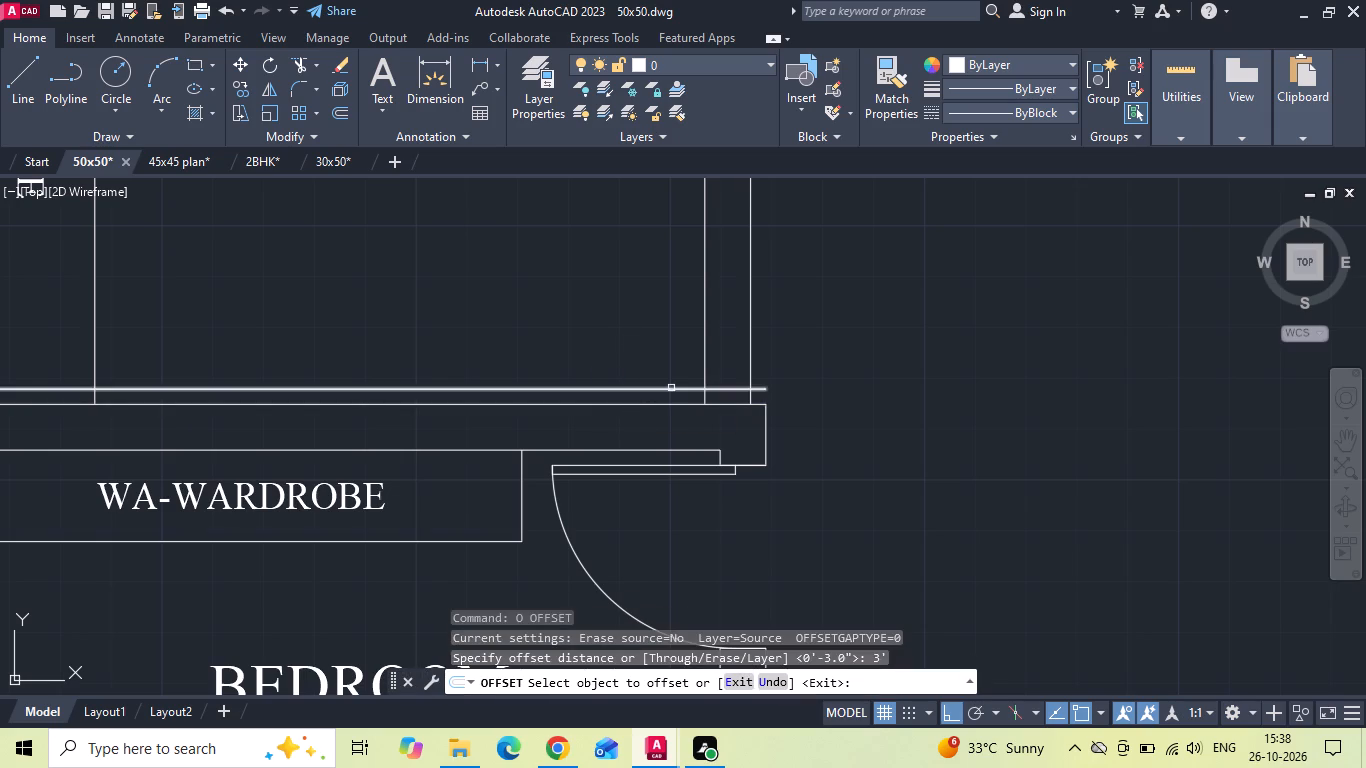
click(671, 388)
click(672, 346)
key(Escape)
Extend the end line of the wall beside the bedroom door to the 3" jamb line.
text(EX)
key(space)
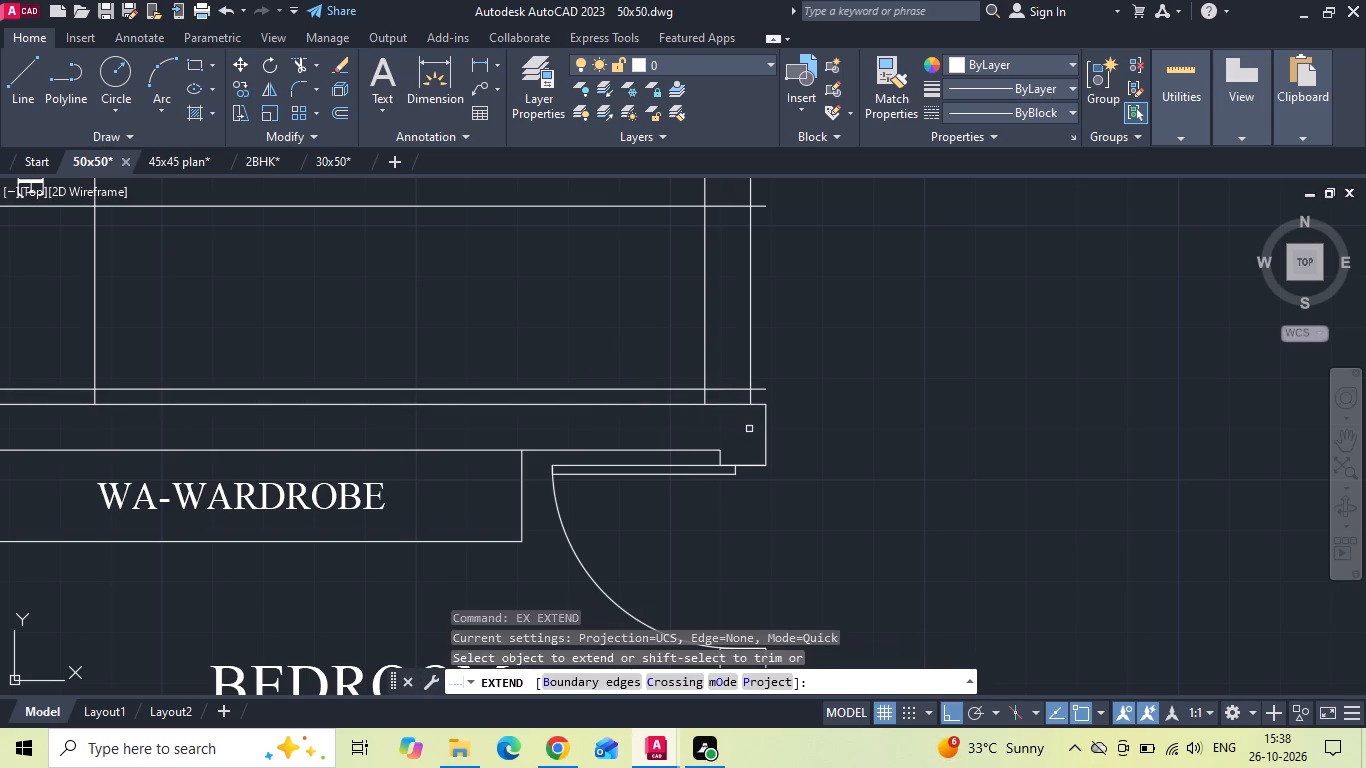
click(756, 429)
click(769, 436)
scroll(744, 462, down, 1)
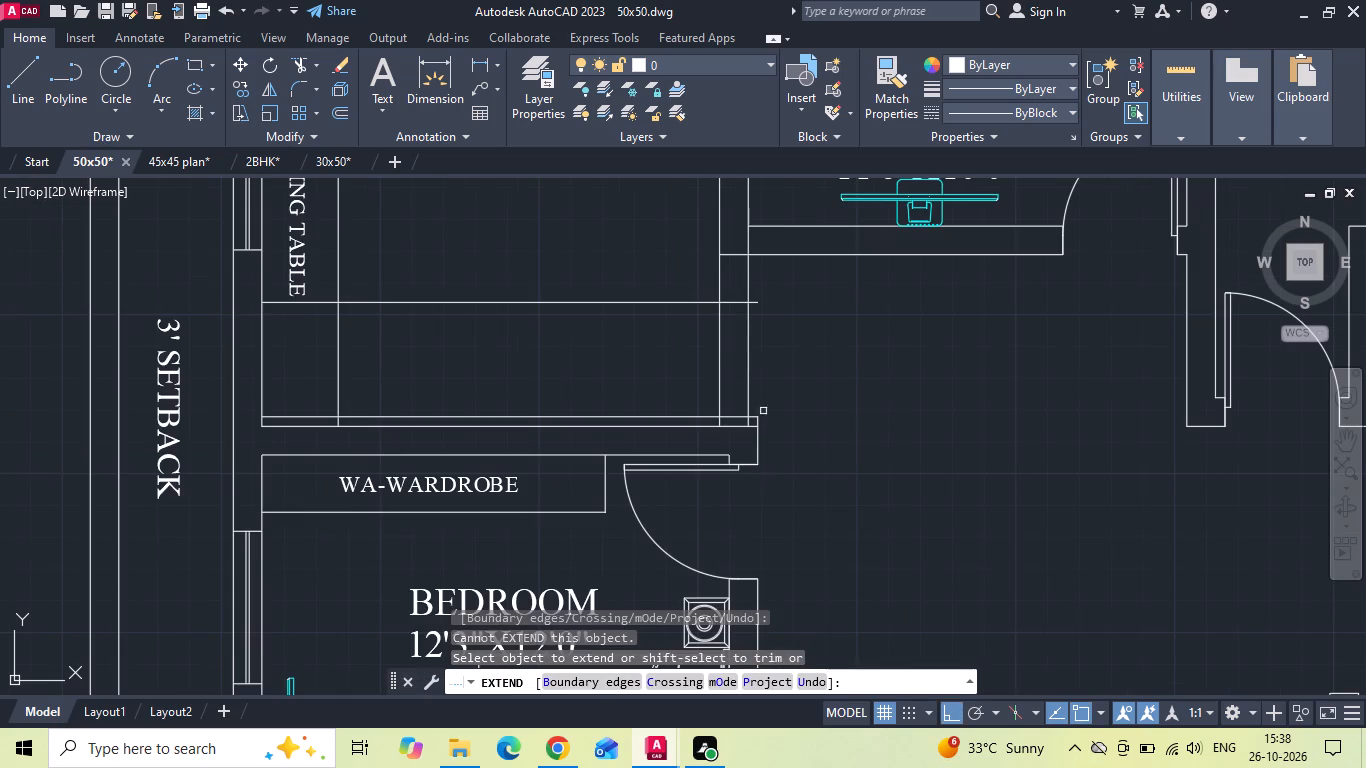
key(Escape)
Trim the offset lines across the study room's floor and the wall lines between them to cut the door opening, removing the leftover stubs.
text(TR)
key(space)
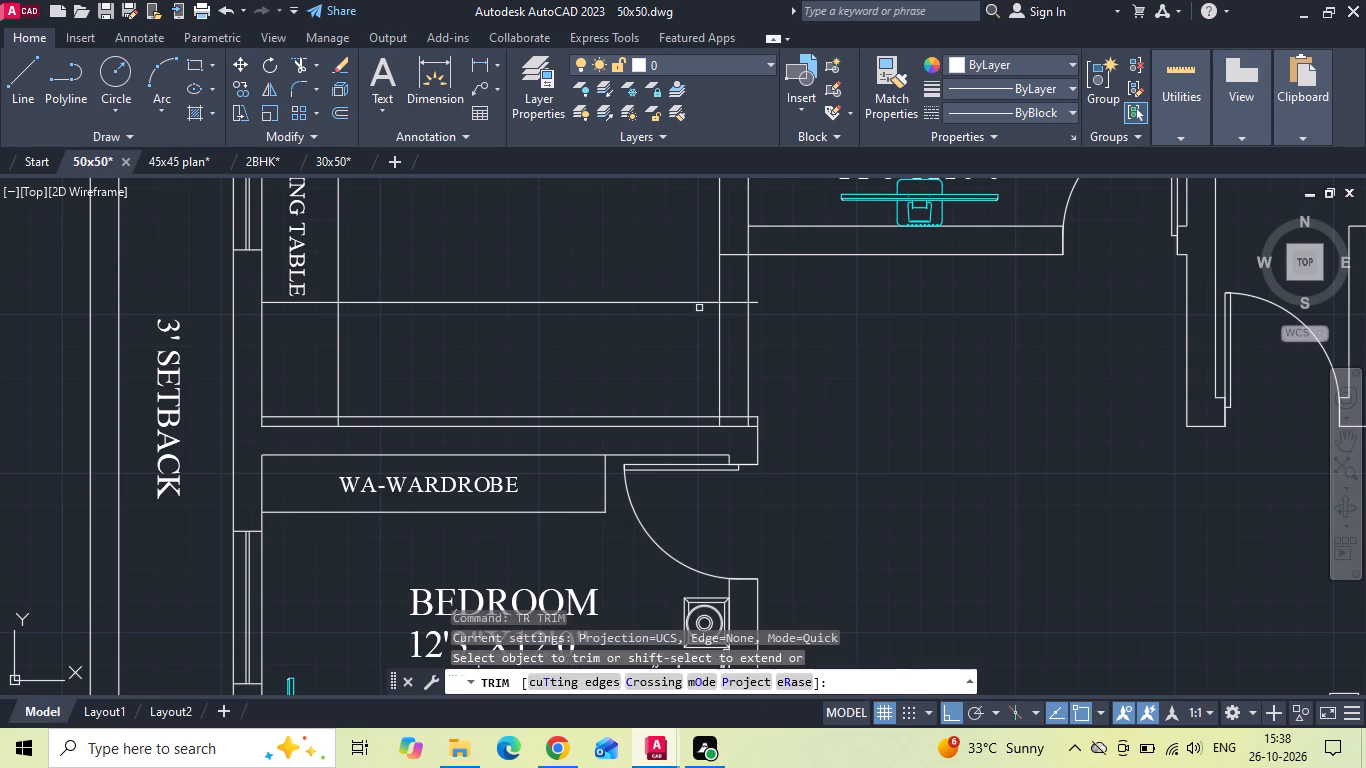
drag(696, 297, 687, 319)
click(691, 420)
drag(698, 388, 738, 385)
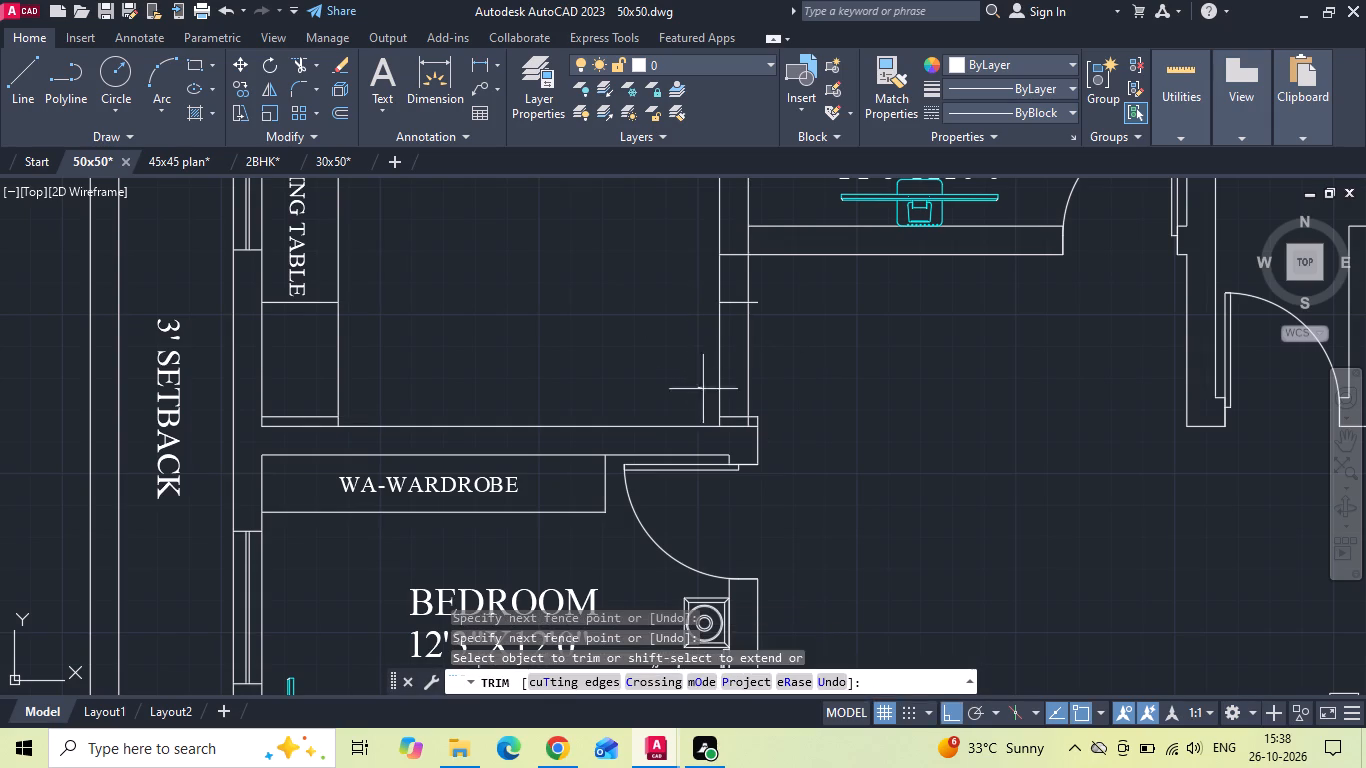
drag(738, 385, 757, 382)
click(755, 307)
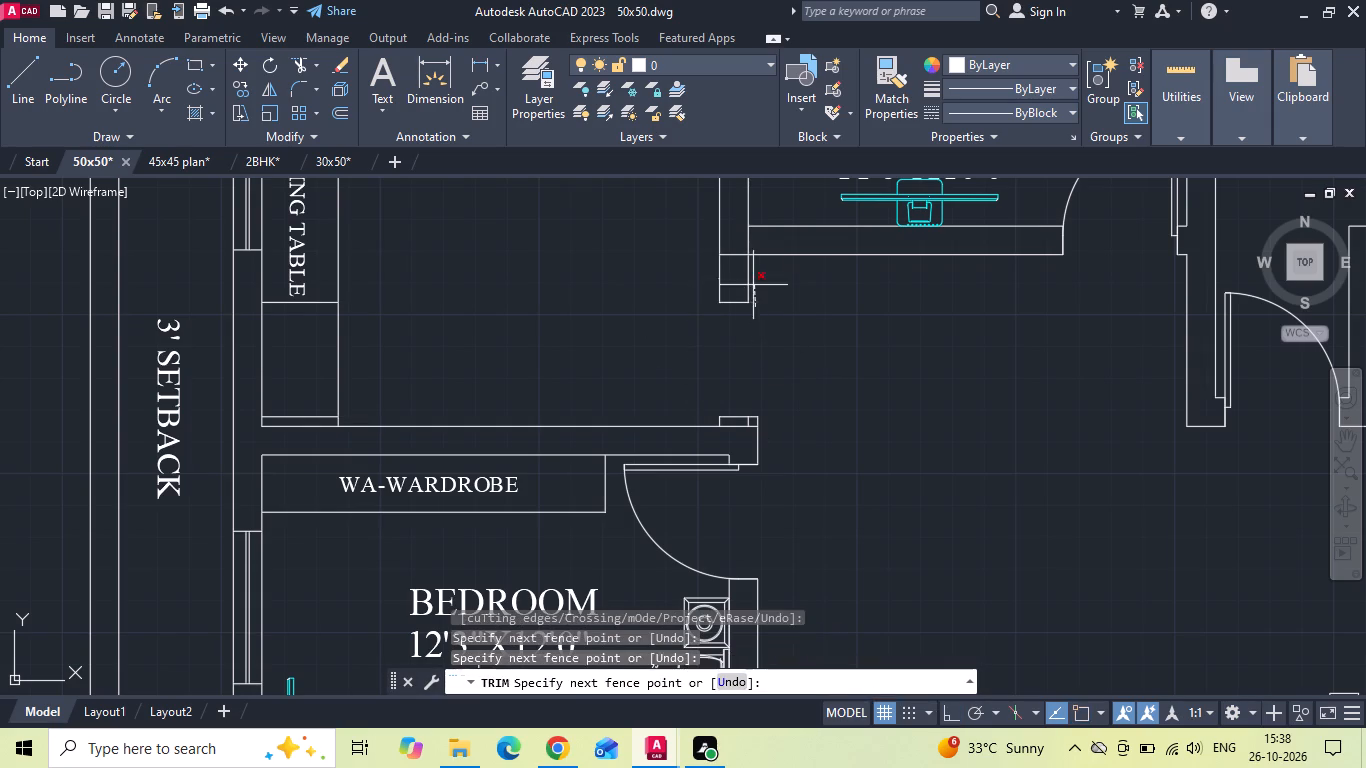
click(752, 278)
click(736, 260)
click(768, 235)
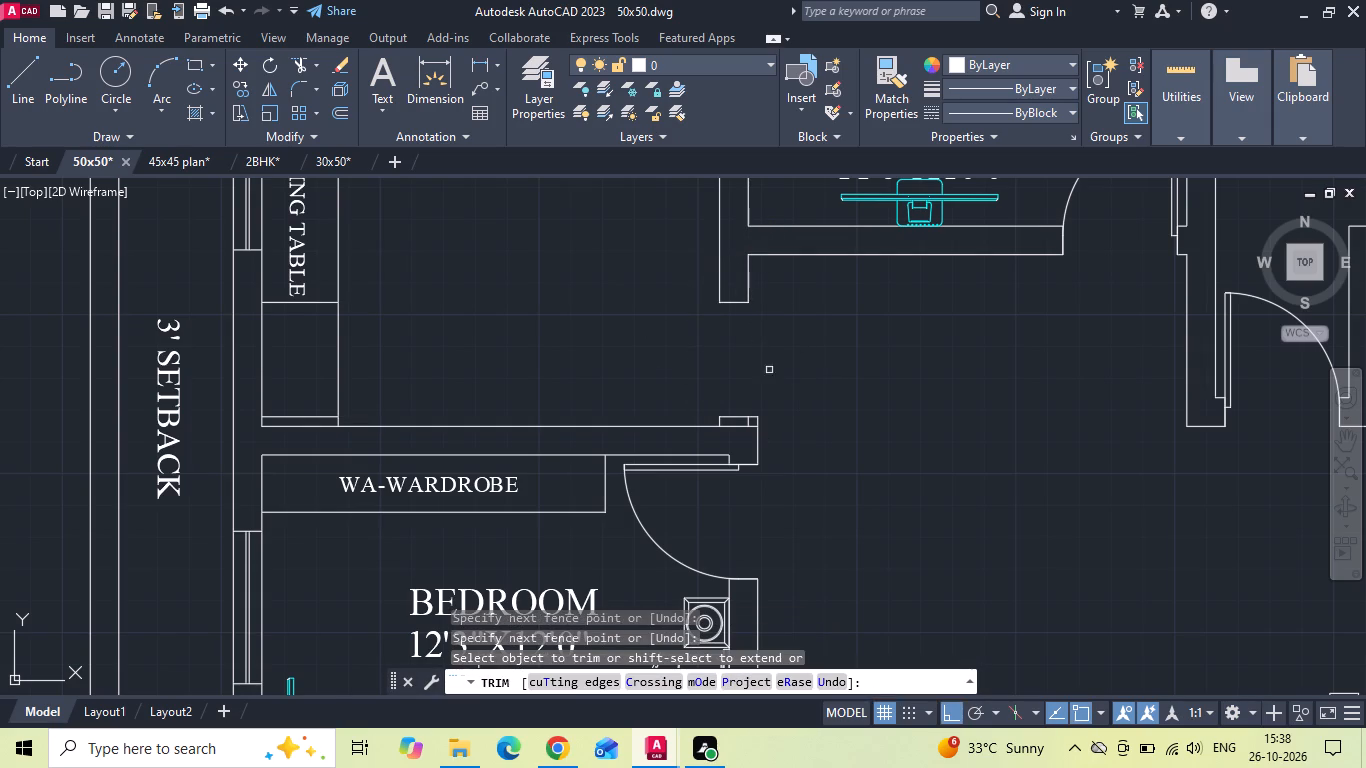
Trim the leftover line segments inside the short jamb next to the bedroom door.
scroll(777, 457, up, 3)
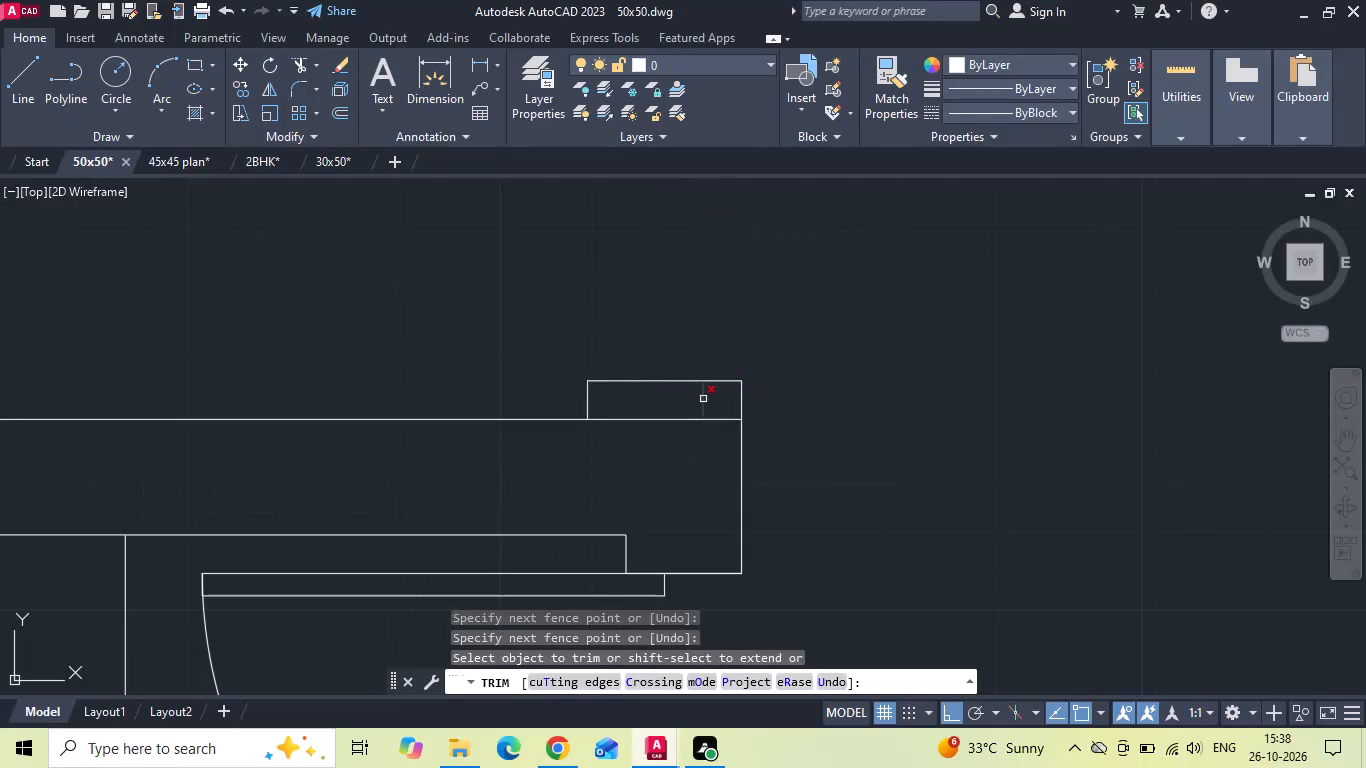
click(702, 399)
click(694, 422)
scroll(693, 422, down, 2)
scroll(783, 438, down, 1)
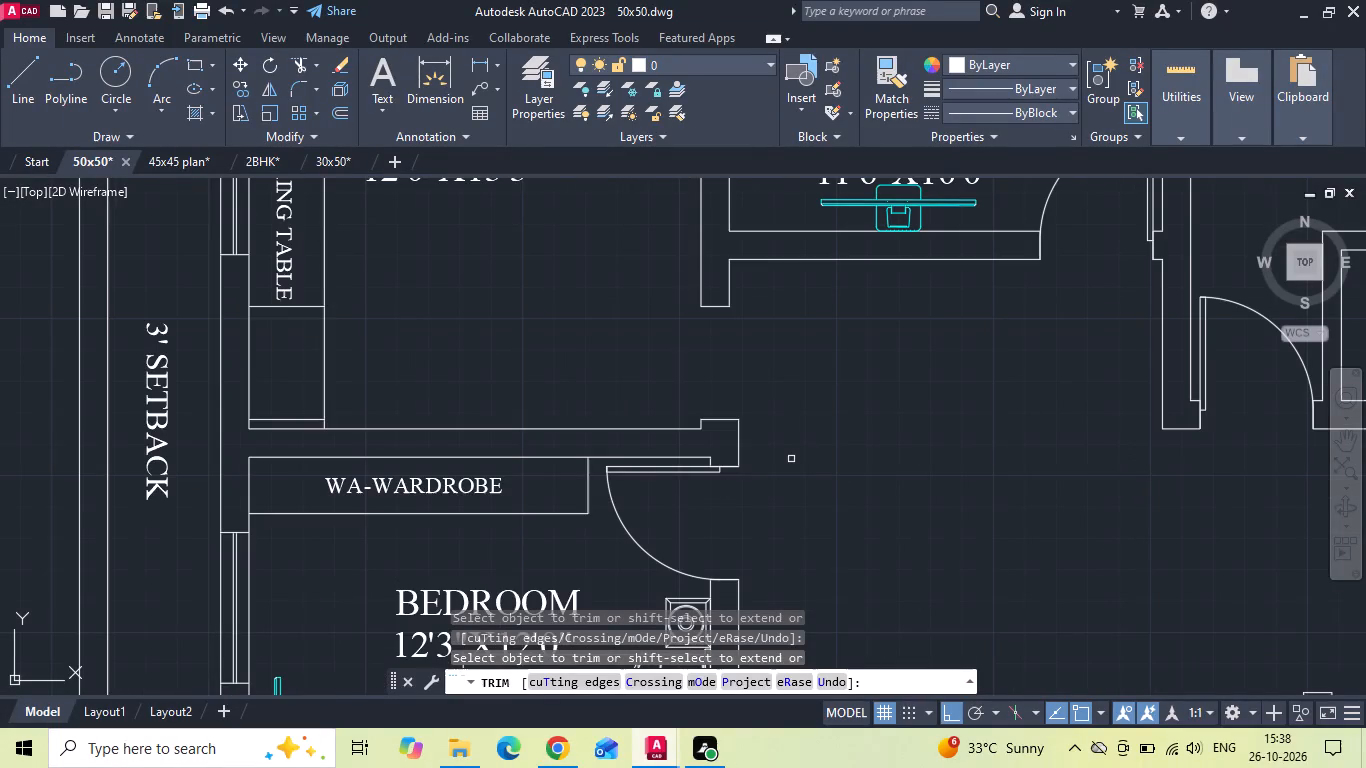
key(Escape)
Mirror the wardrobe bedroom's door across the middle of the shared wall into the study room opening, keeping the original.
drag(689, 539, 672, 546)
click(626, 550)
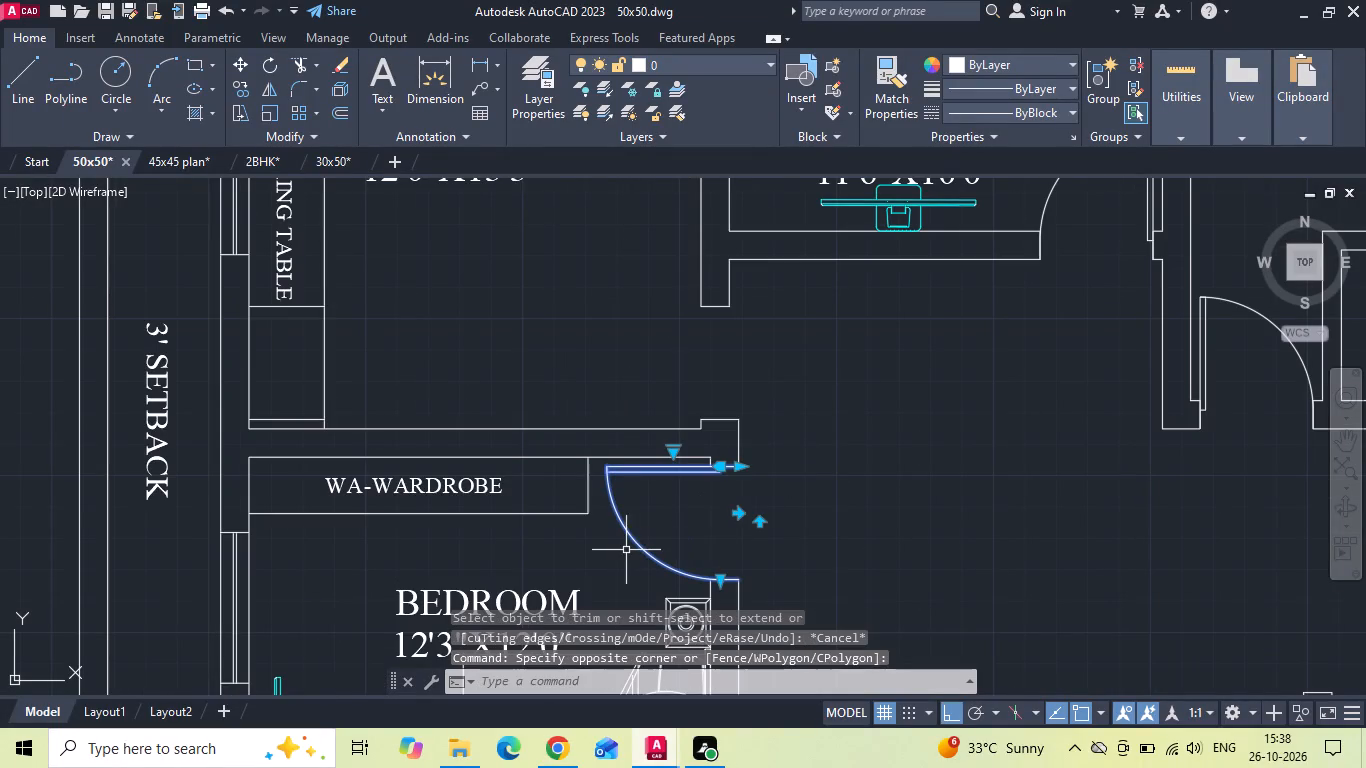
text(MI)
key(space)
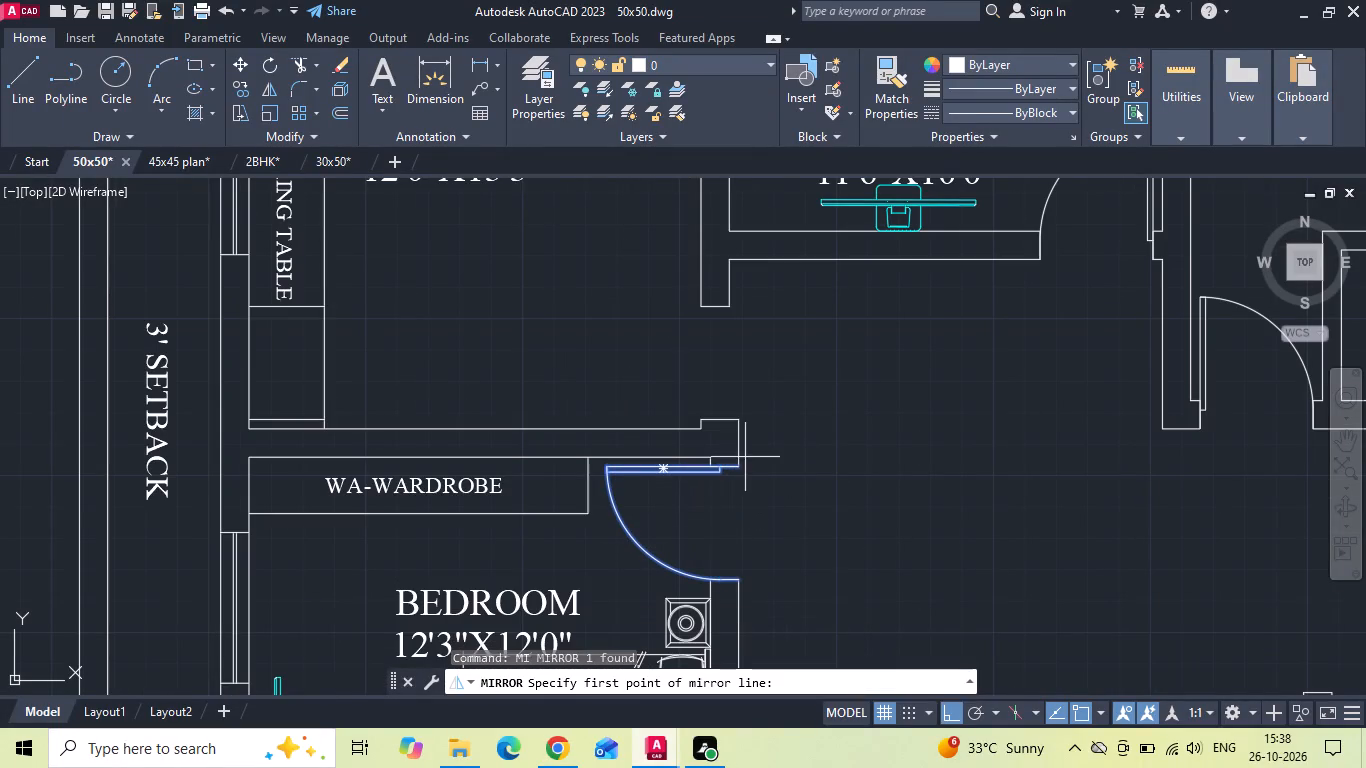
click(746, 448)
click(577, 393)
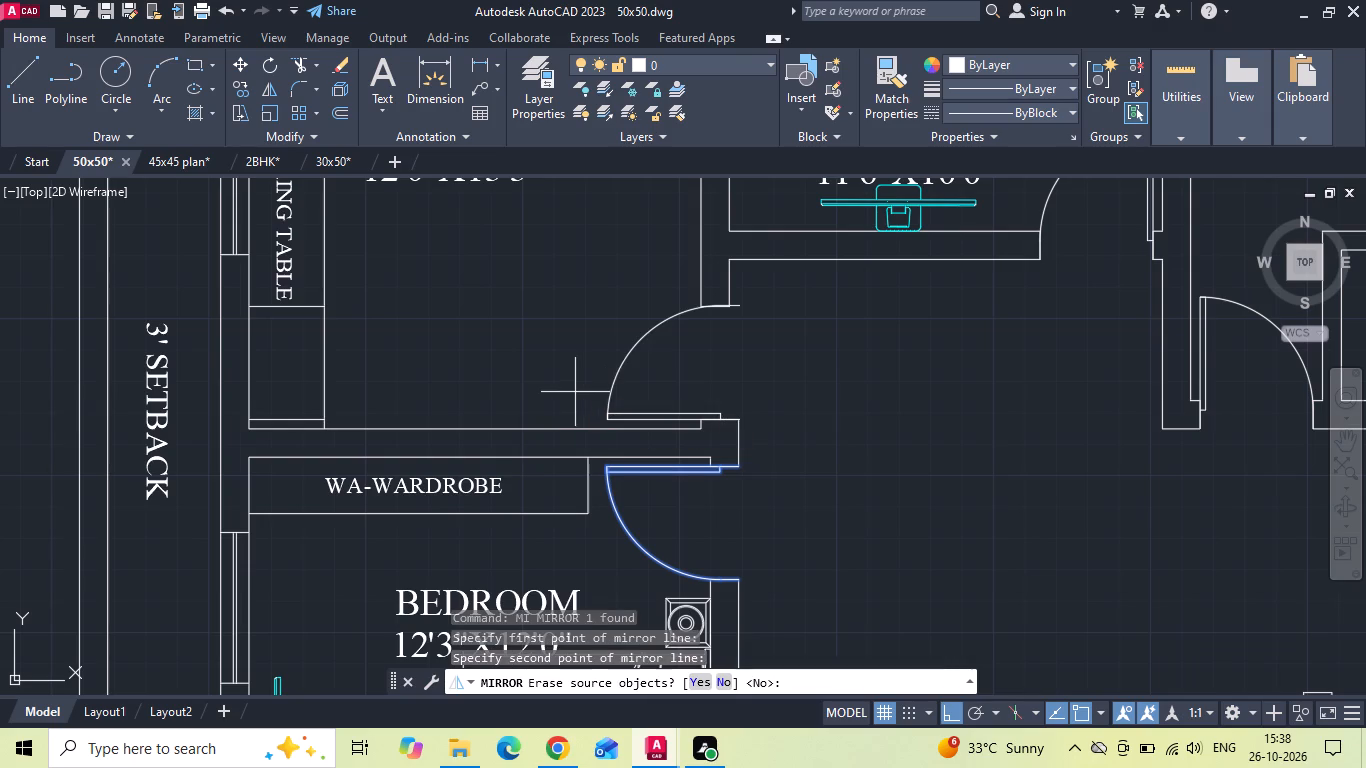
text(N)
key(space)
Move the mirrored door so the end of its frame line meets the outer corner of the study room wall.
drag(675, 365, 656, 364)
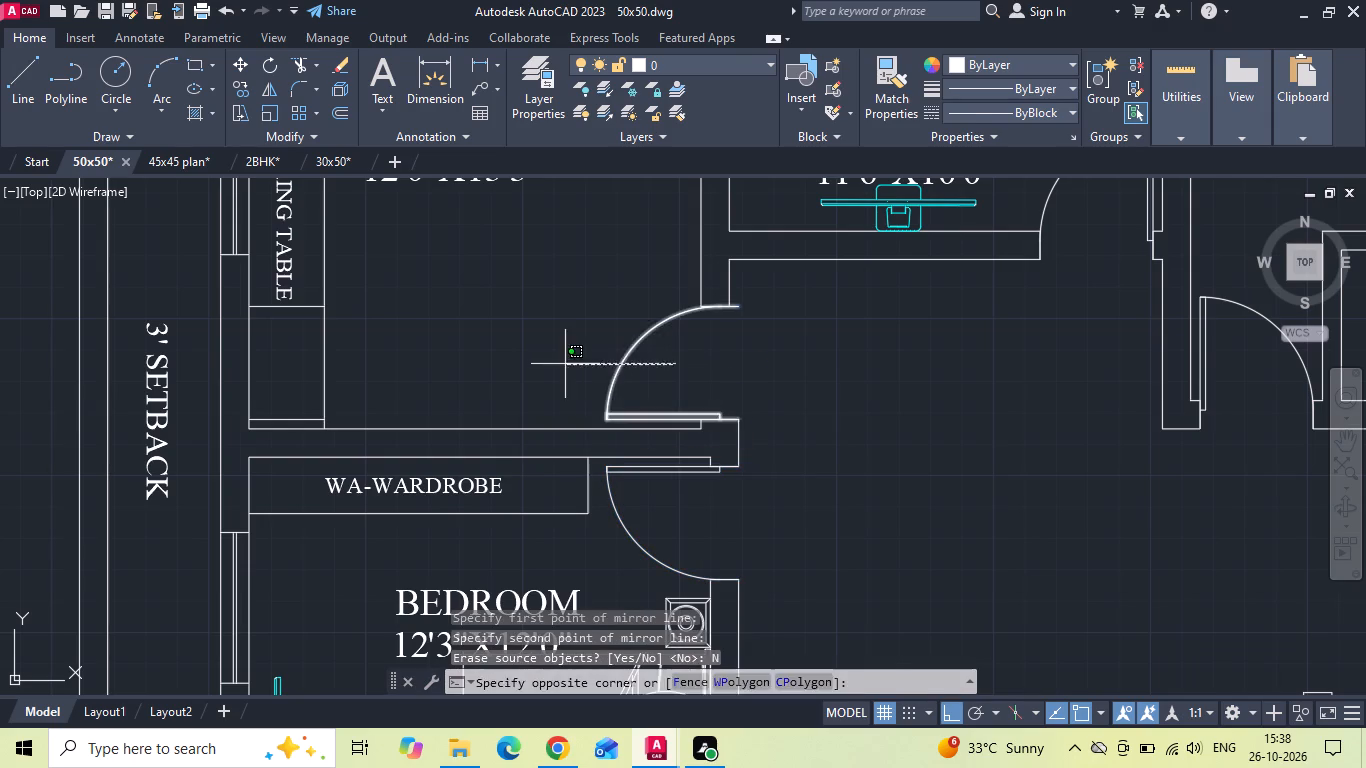
click(562, 364)
right_click(555, 361)
click(595, 363)
scroll(696, 311, up, 2)
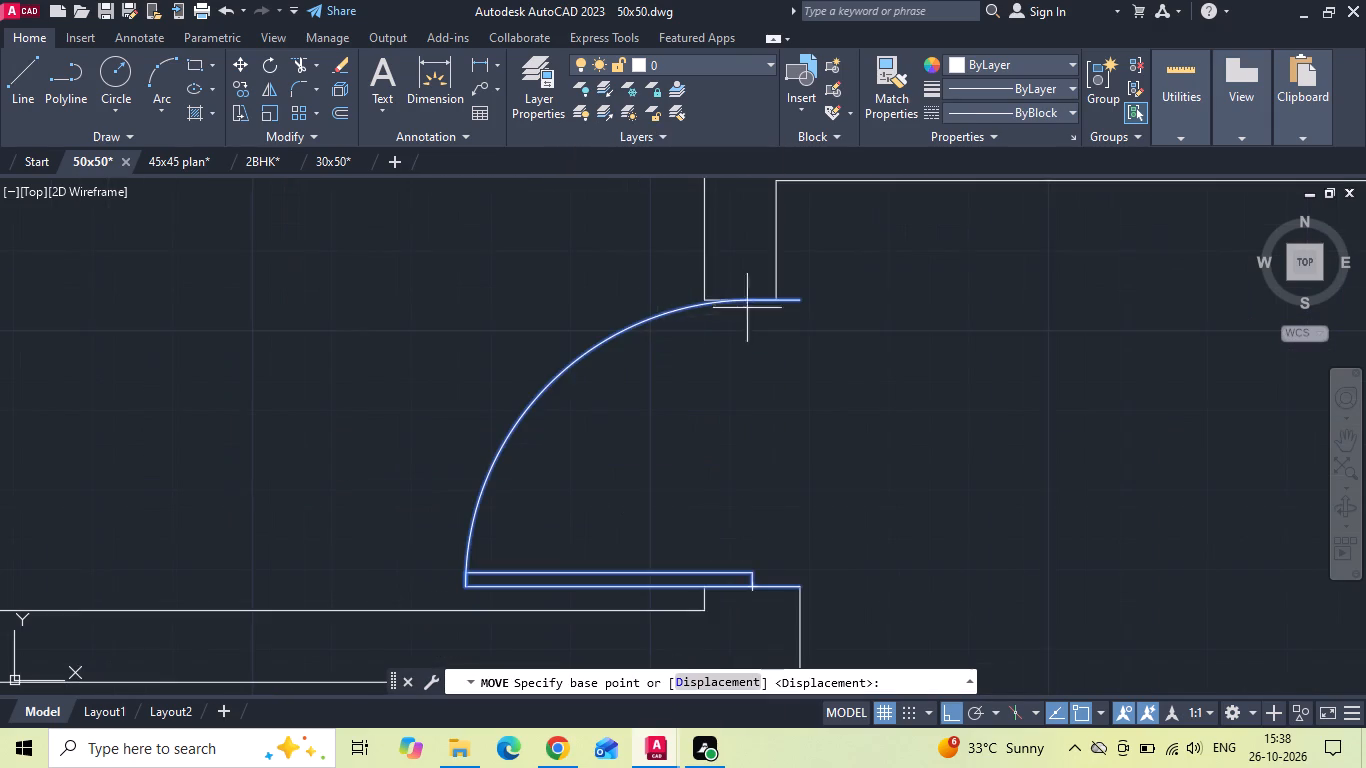
scroll(802, 318, up, 1)
click(796, 290)
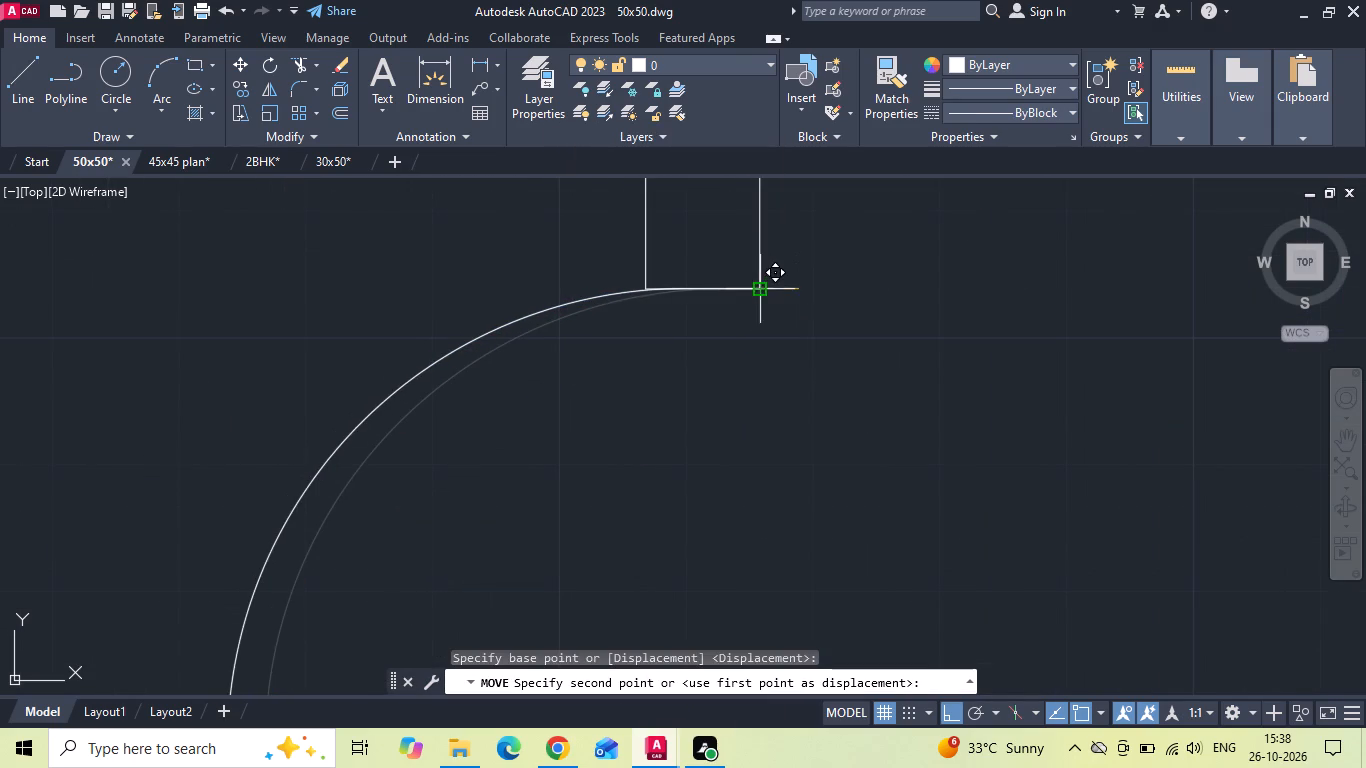
click(764, 288)
Change the study room label's name to GUEST BEDROOM, leaving its dimension line as is.
scroll(728, 298, down, 4)
middle_drag(674, 329, 665, 390)
middle_drag(571, 297, 571, 386)
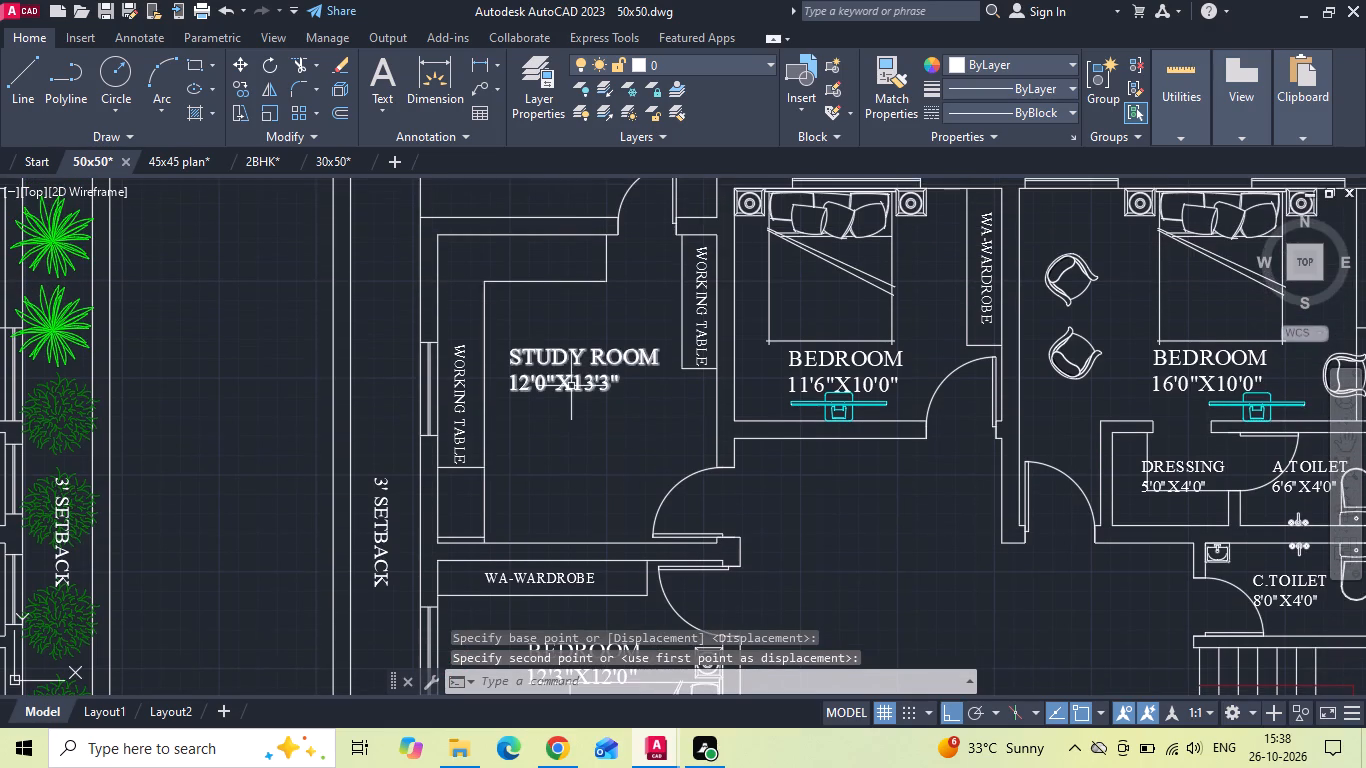
double_click(577, 354)
drag(584, 357, 583, 358)
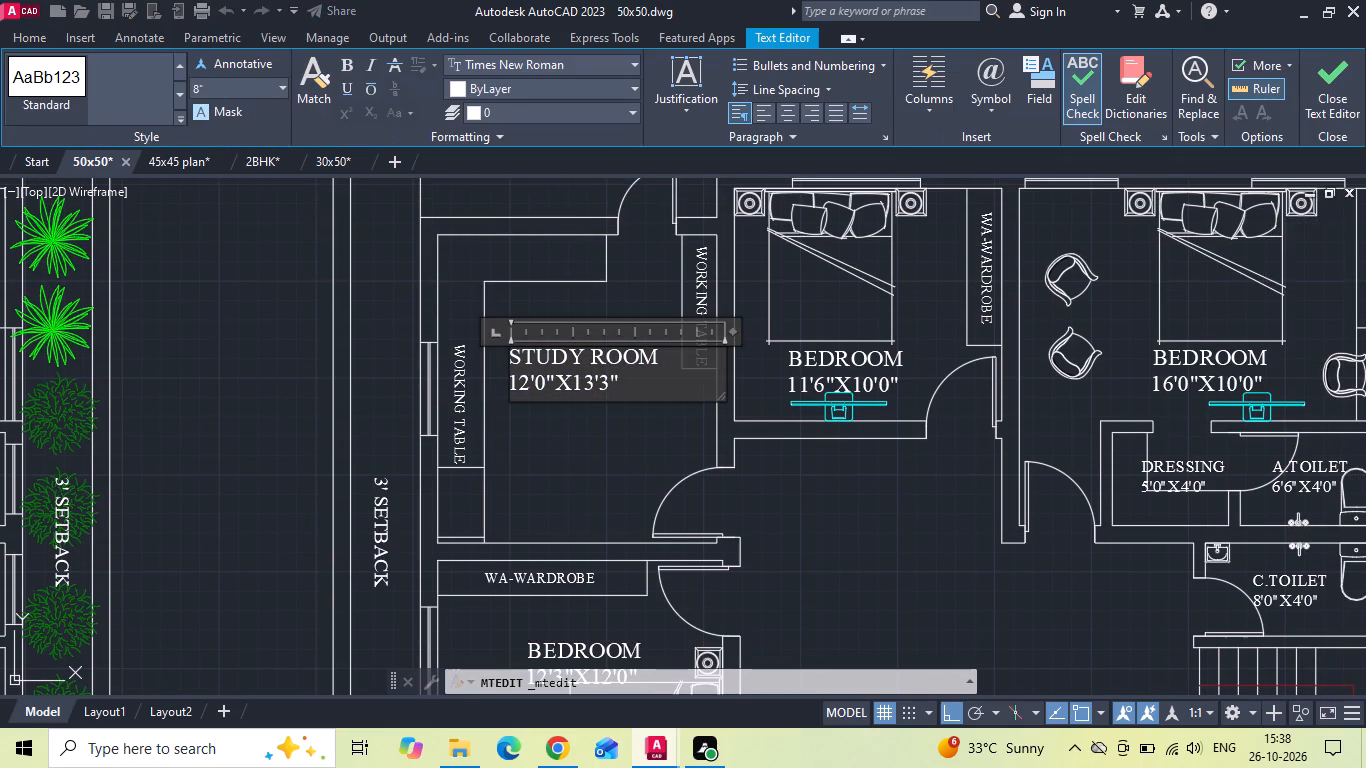
drag(583, 358, 407, 358)
key(BackSpace)
text(GUEST)
text(BED)
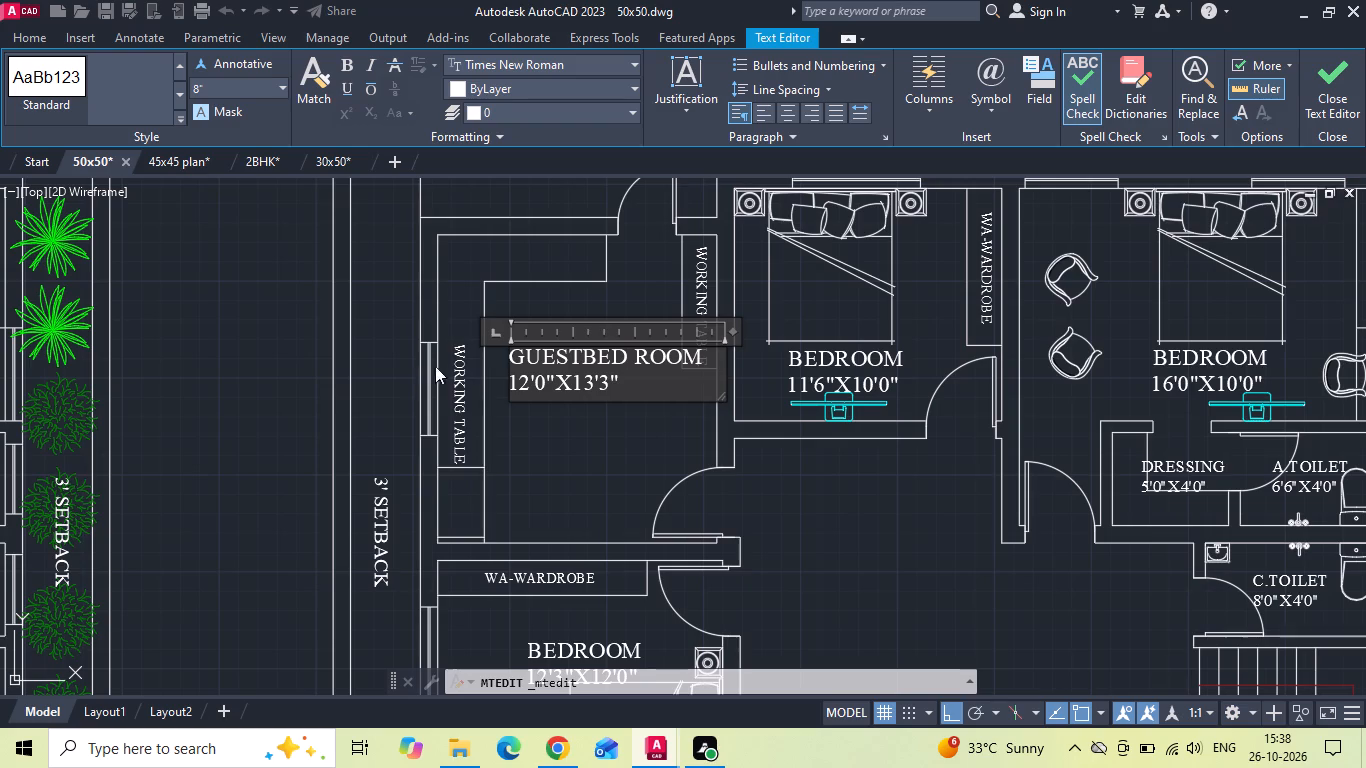
click(583, 367)
key(space)
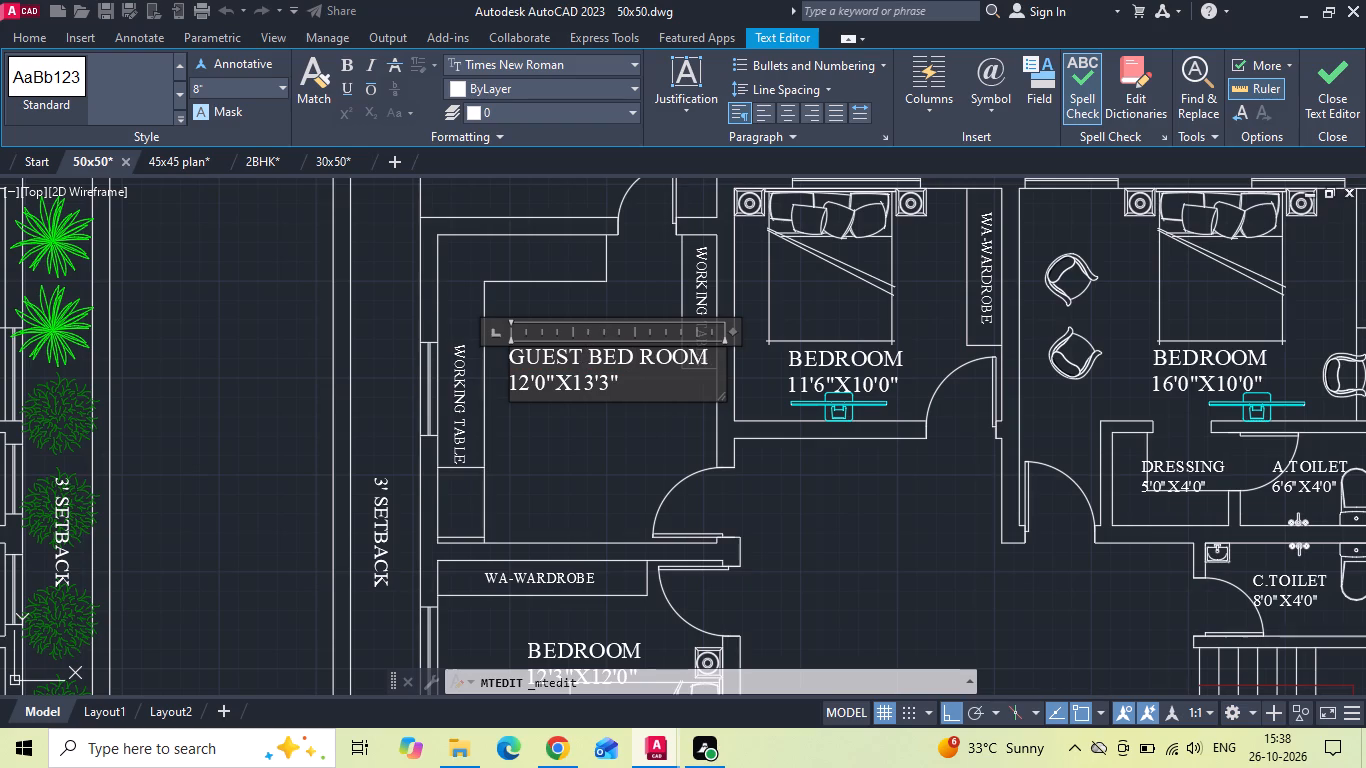
click(644, 361)
key(BackSpace)
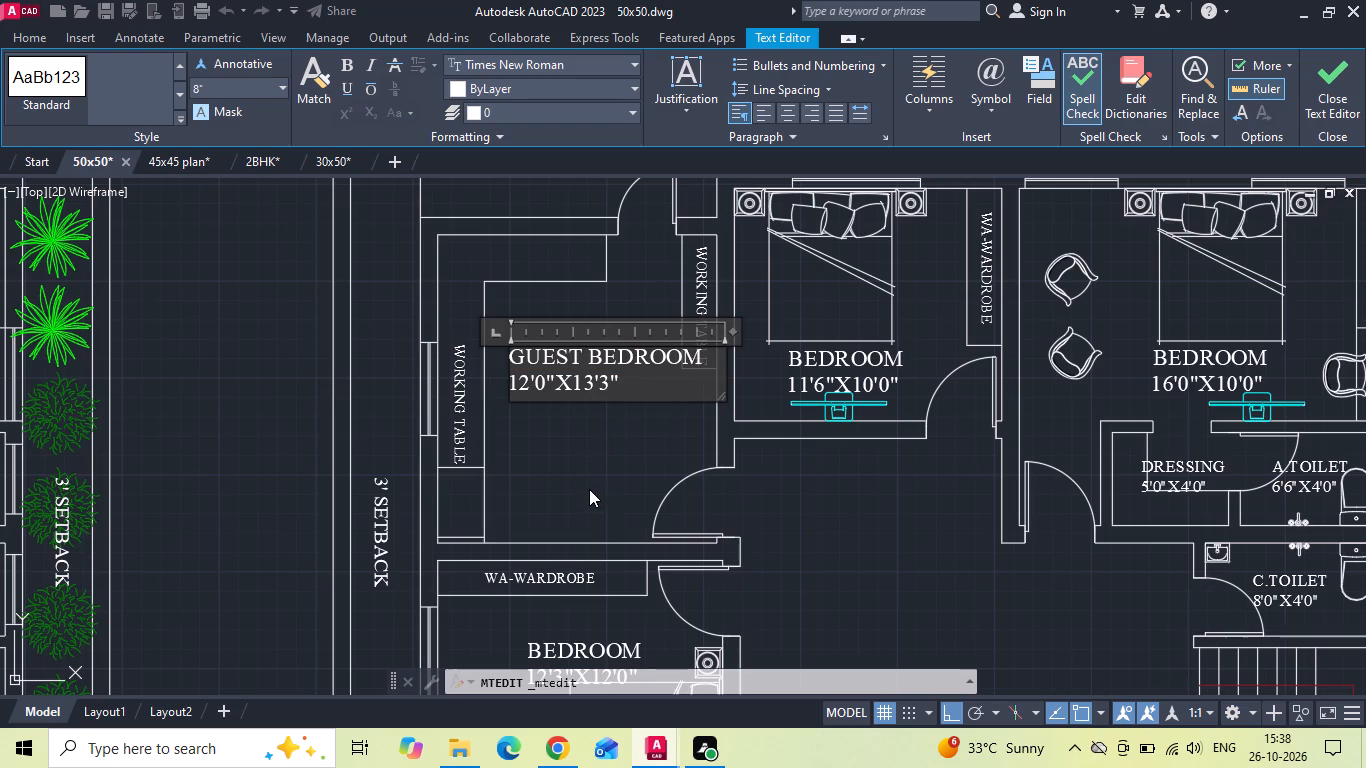
click(589, 489)
Delete the L-shaped working table along the guest bedroom's window and balcony walls, including its label, end line and leftover lines.
drag(496, 272, 488, 292)
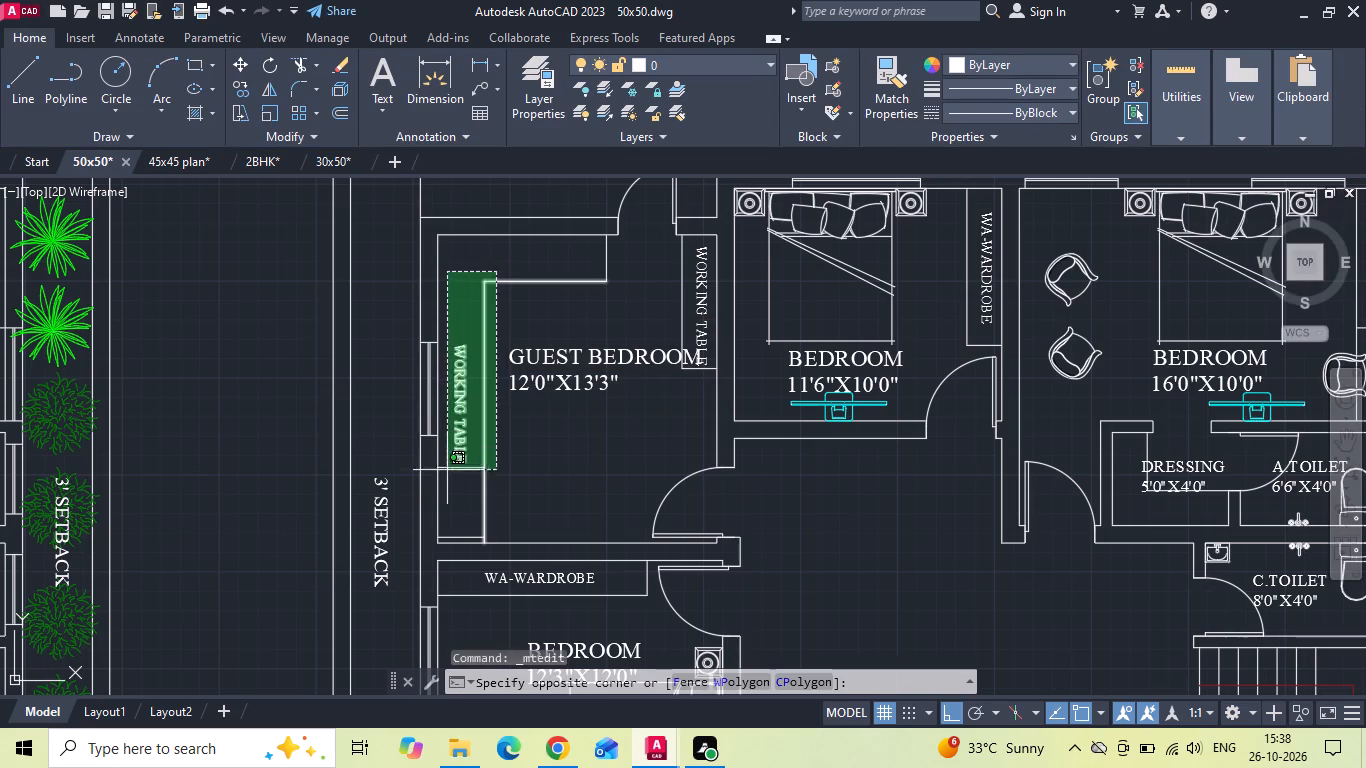
click(447, 481)
key(Delete)
drag(628, 260, 603, 261)
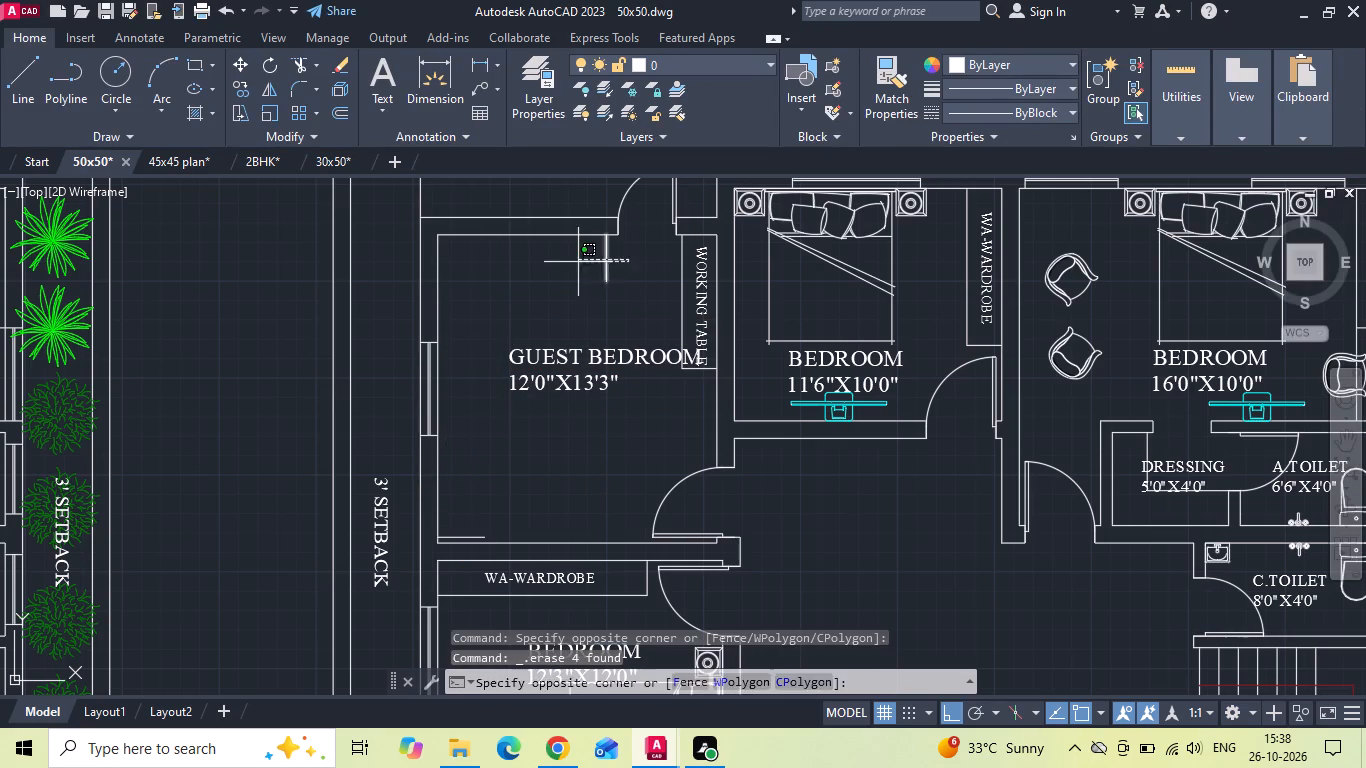
click(578, 262)
key(Delete)
click(475, 535)
key(Delete)
Move the GUEST BEDROOM label slightly toward the window wall, clear of the remaining working table.
scroll(508, 437, down, 1)
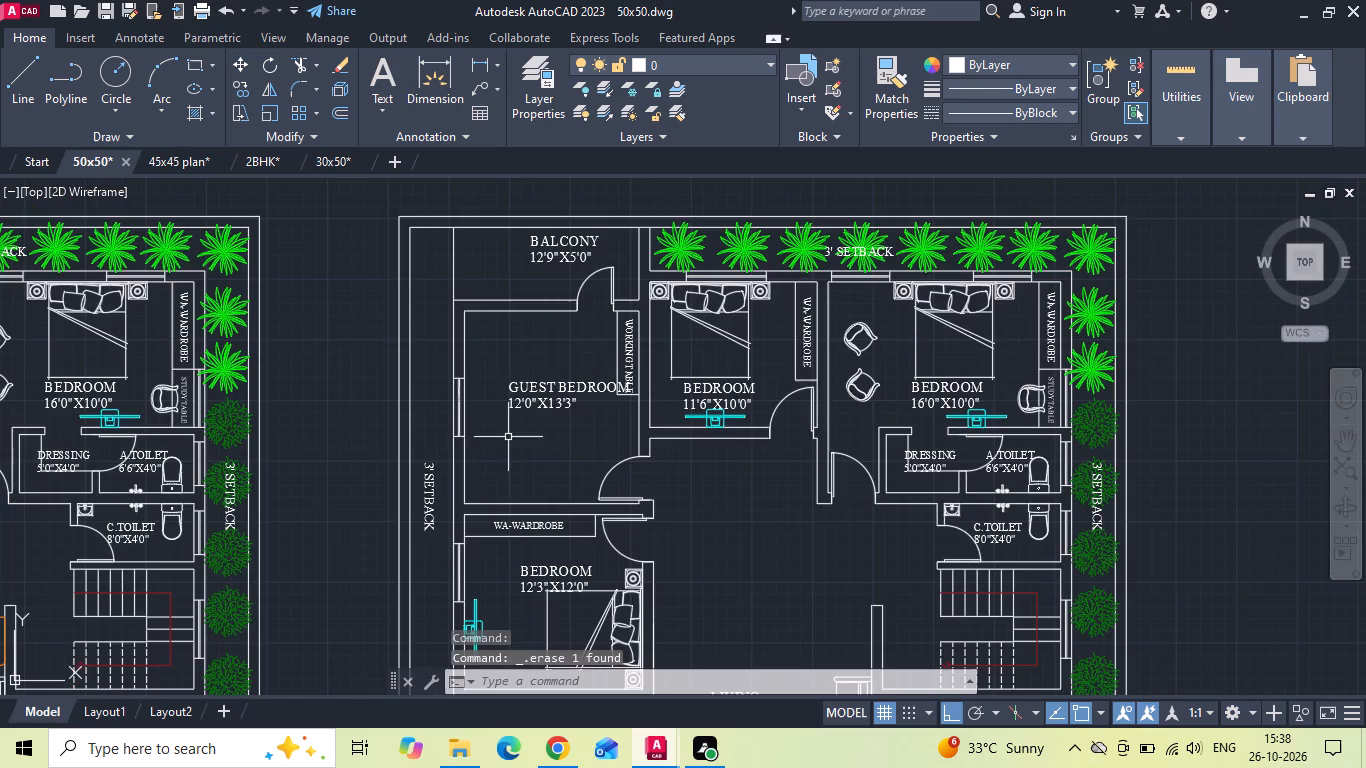
click(551, 392)
right_click(551, 392)
click(604, 362)
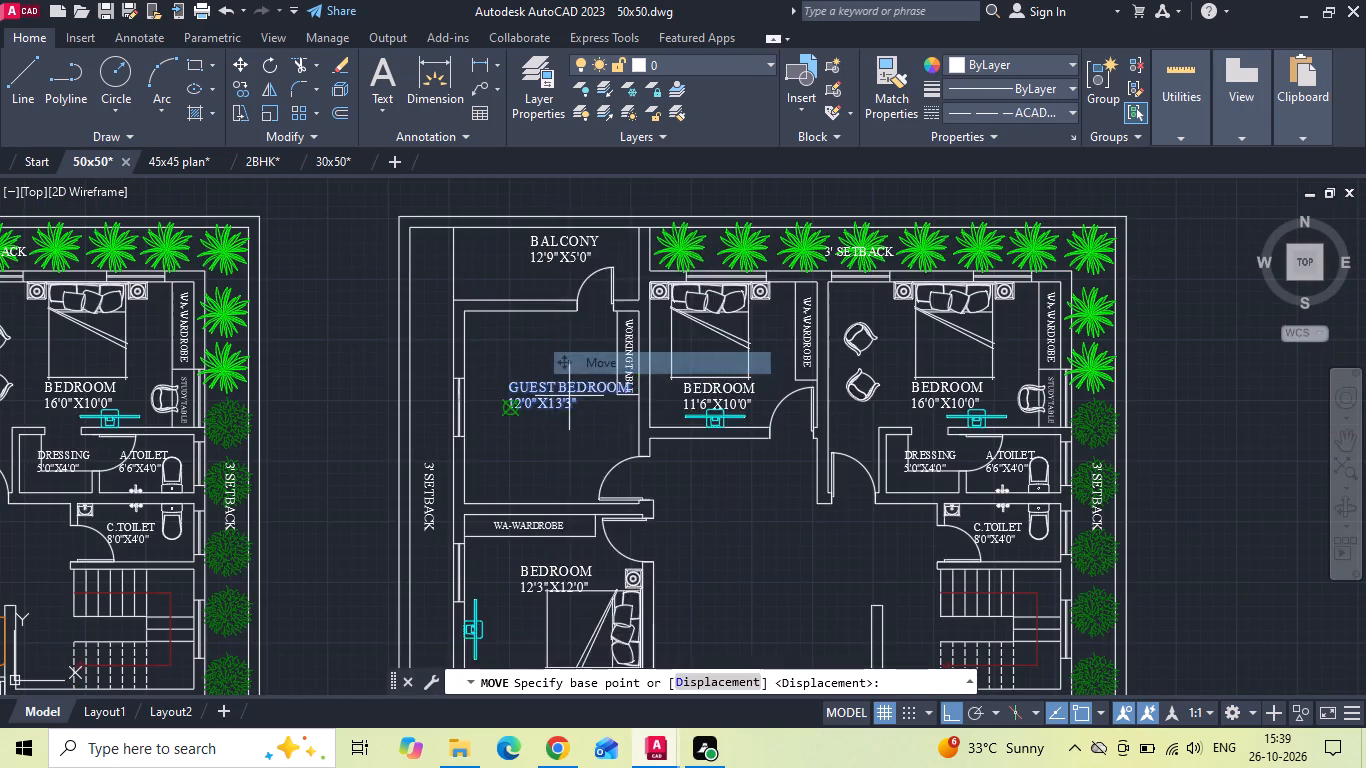
scroll(569, 399, up, 1)
drag(562, 485, 536, 487)
click(533, 490)
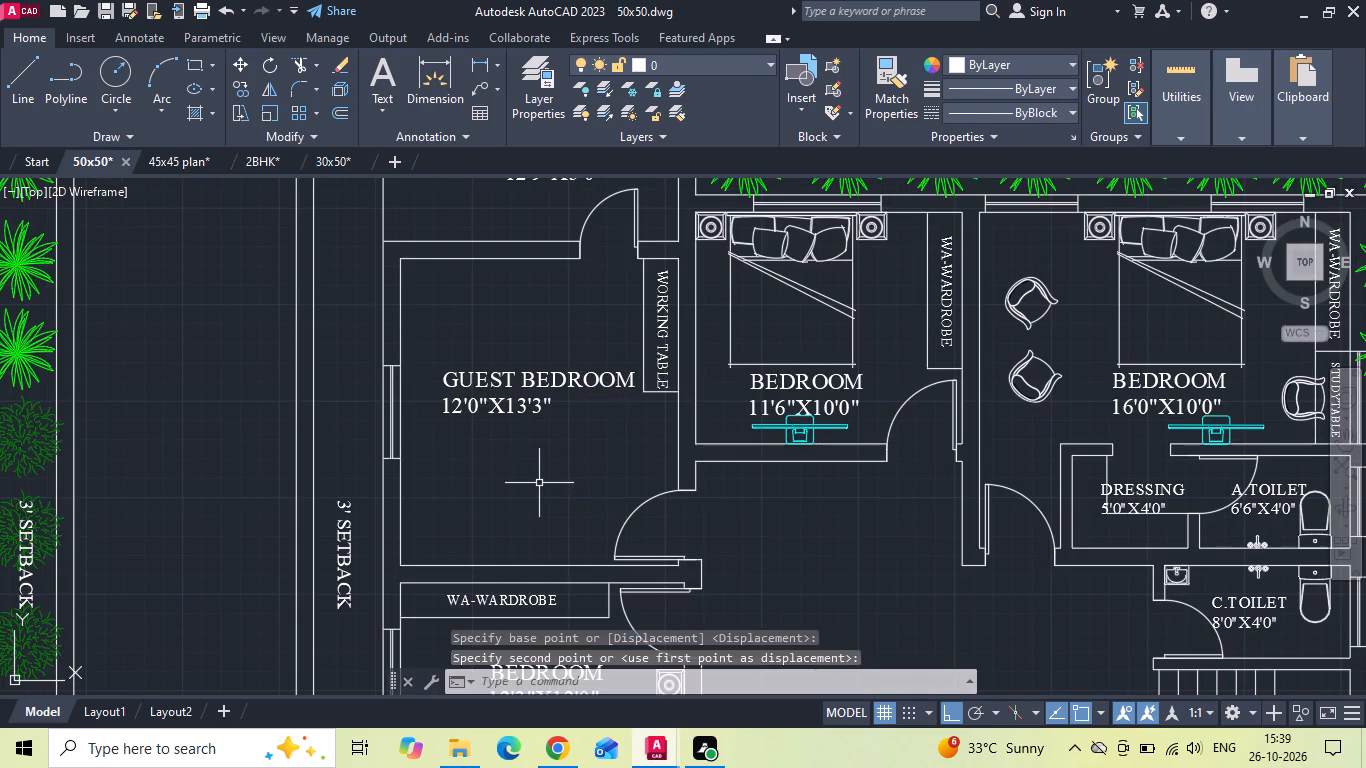
Delete the remaining working table outline and its label beside the guest bedroom's inner wall.
click(663, 311)
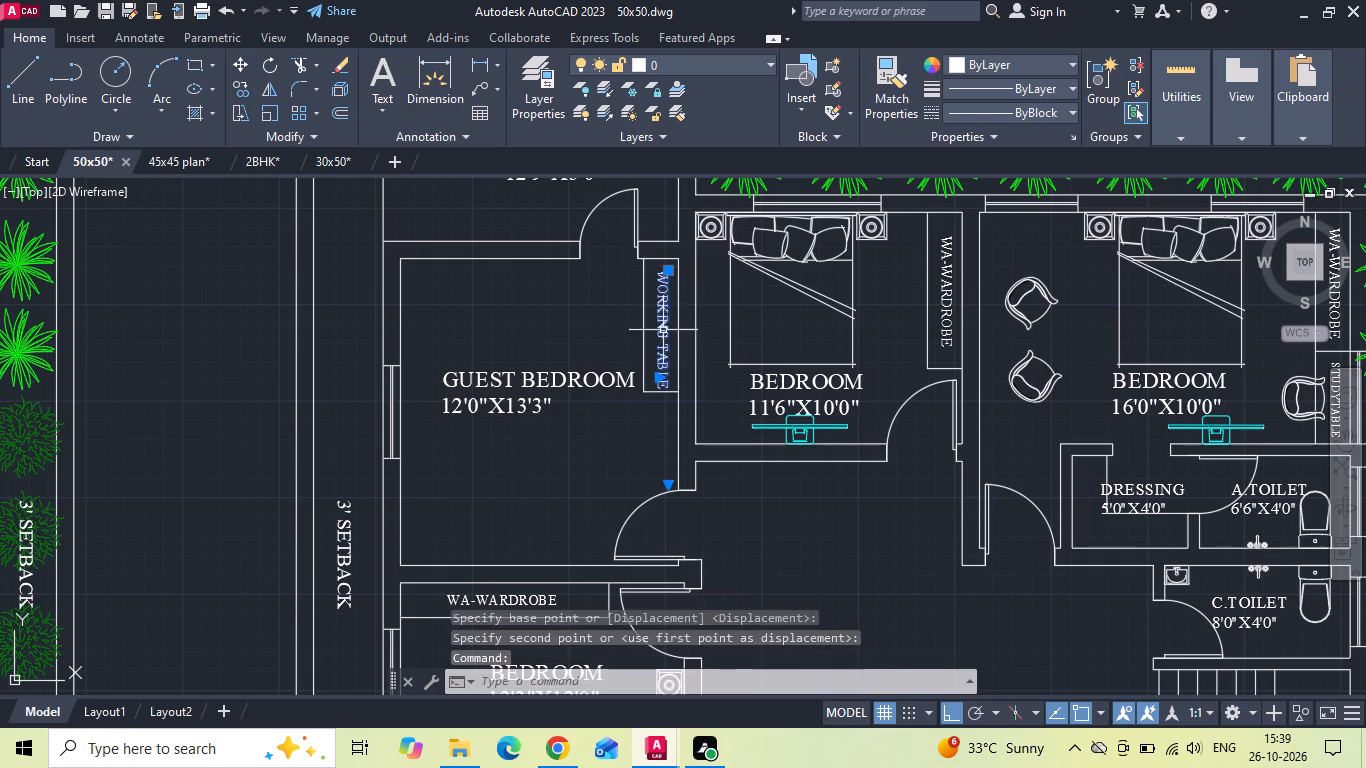
click(647, 308)
click(617, 315)
scroll(645, 401, up, 3)
drag(667, 417, 659, 391)
click(650, 323)
key(Delete)
Mirror the WA-WARDROBE outline and label across the middle of the shared wall into the guest bedroom, keeping the original.
scroll(660, 315, down, 4)
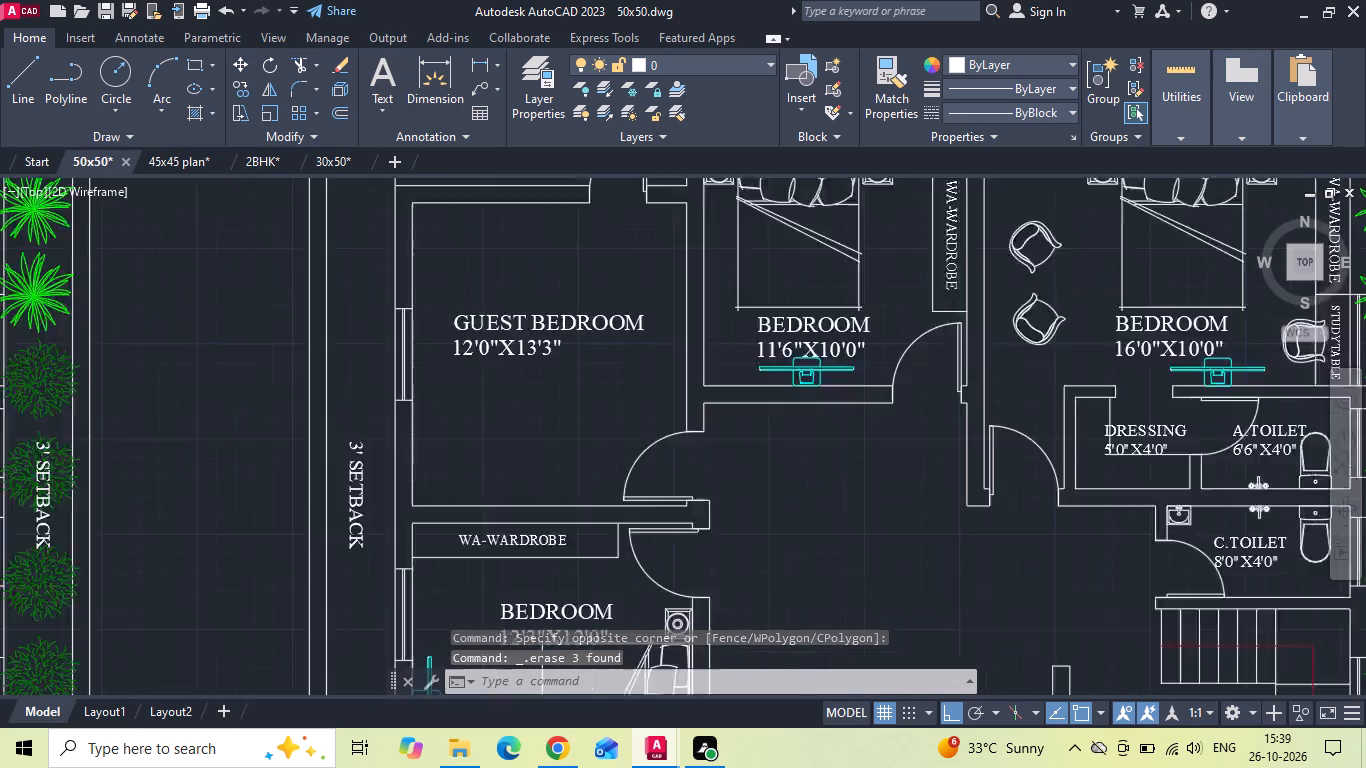
scroll(613, 474, up, 2)
drag(605, 459, 571, 470)
click(493, 502)
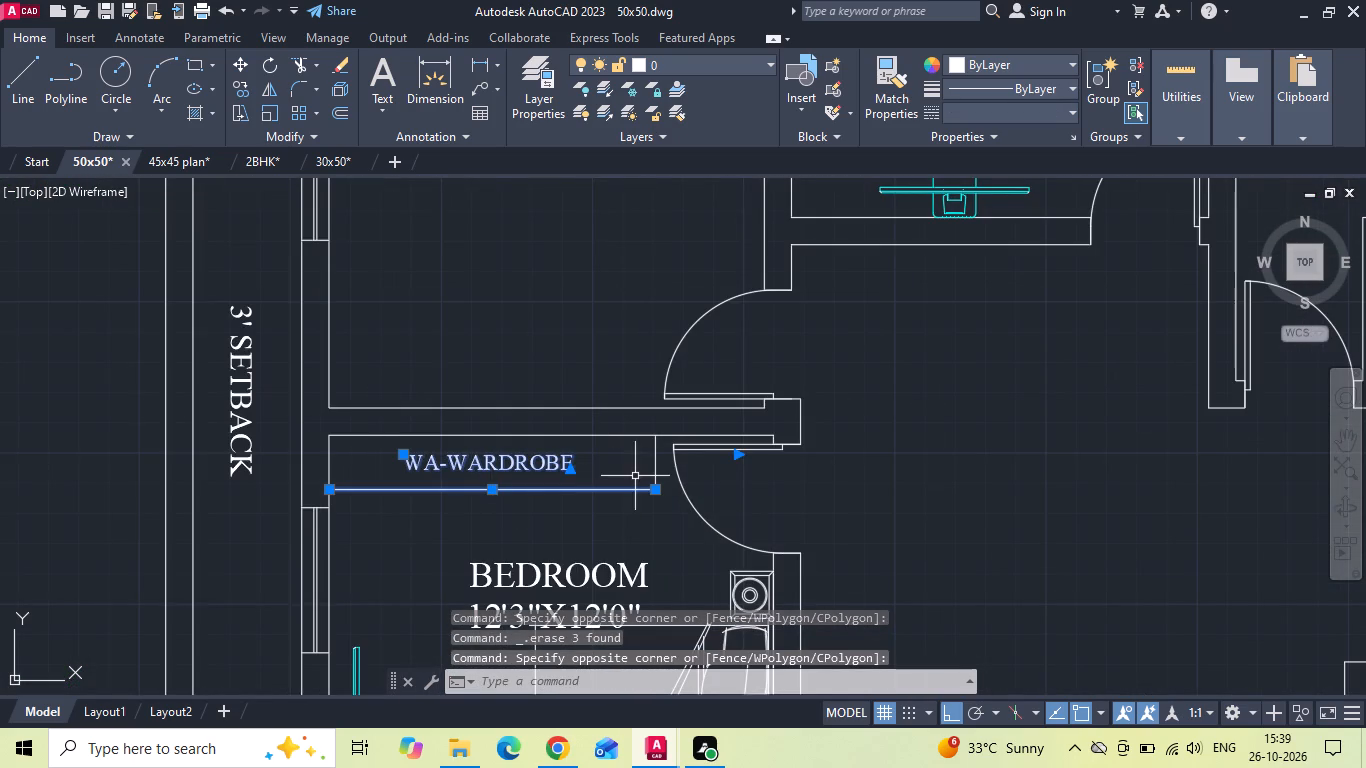
click(653, 459)
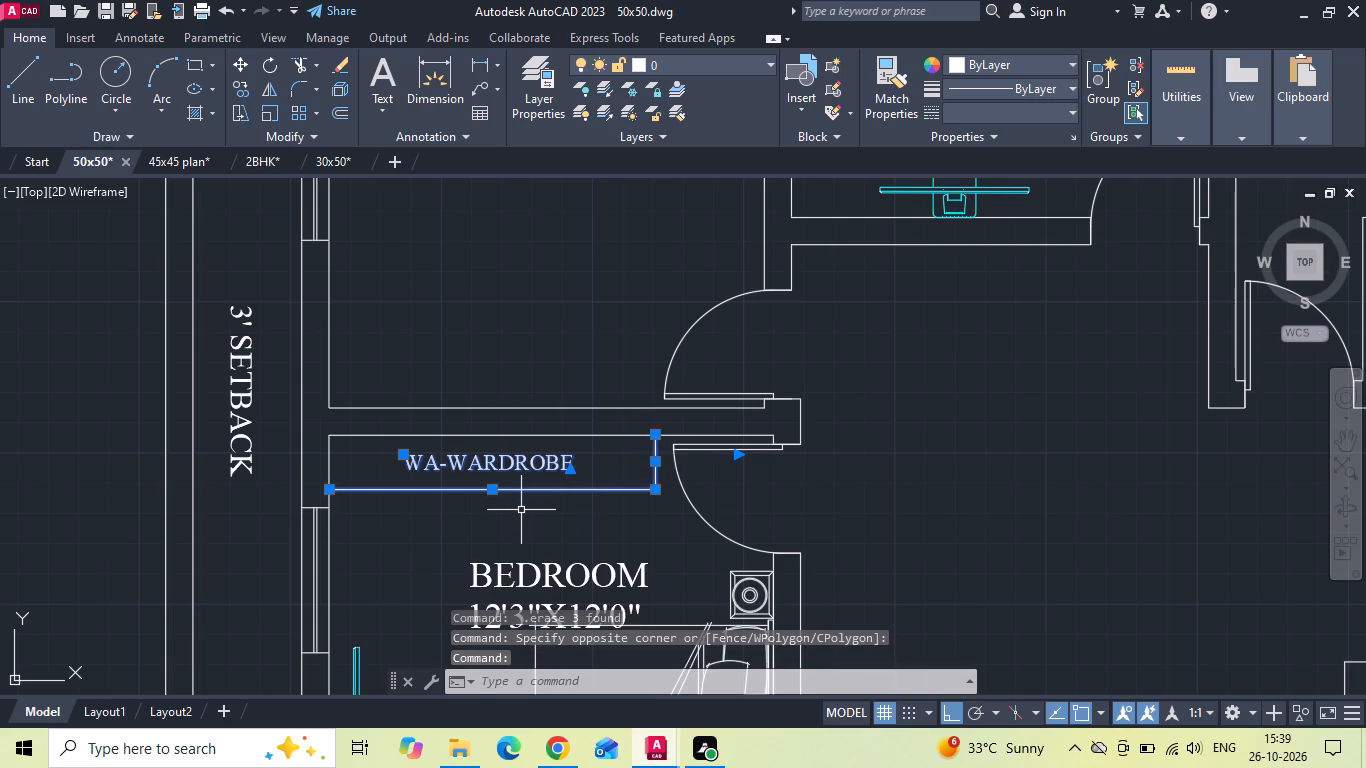
text(MI)
key(space)
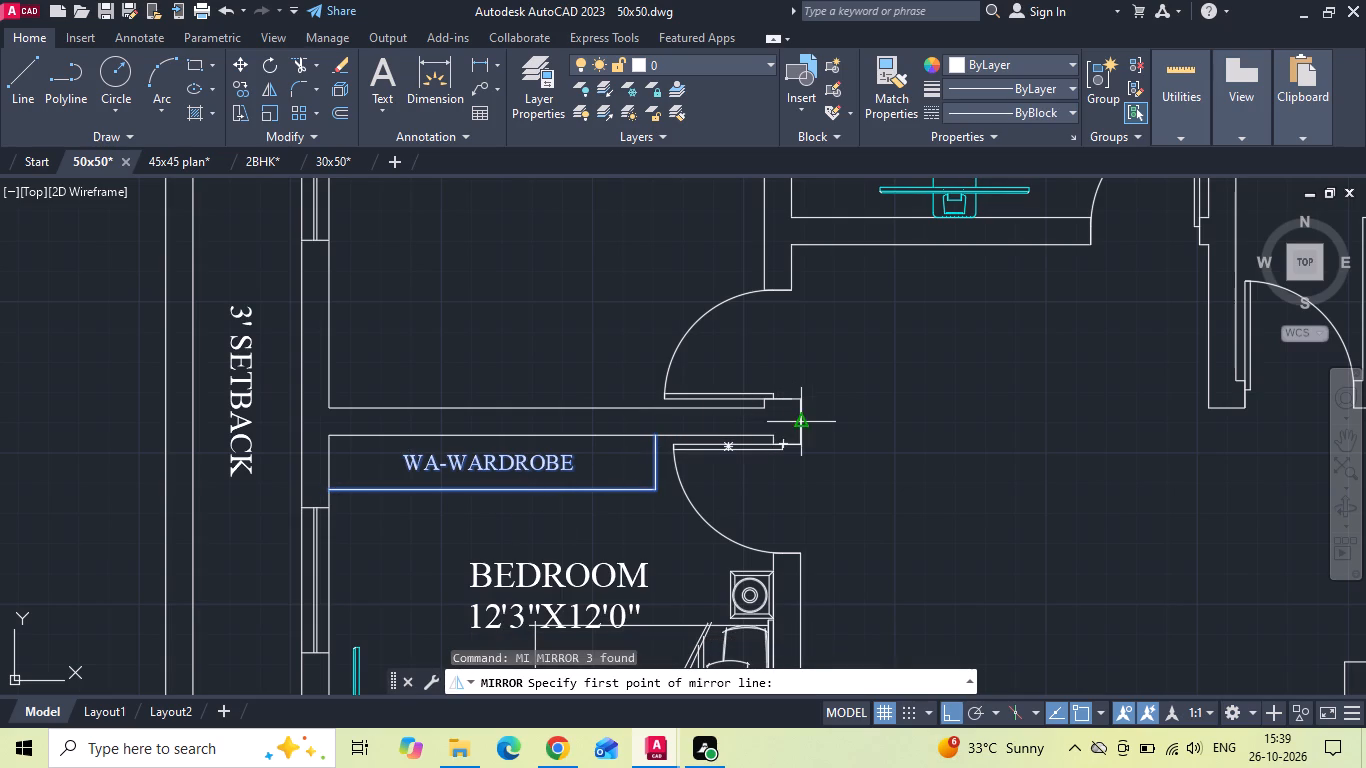
click(798, 419)
click(426, 562)
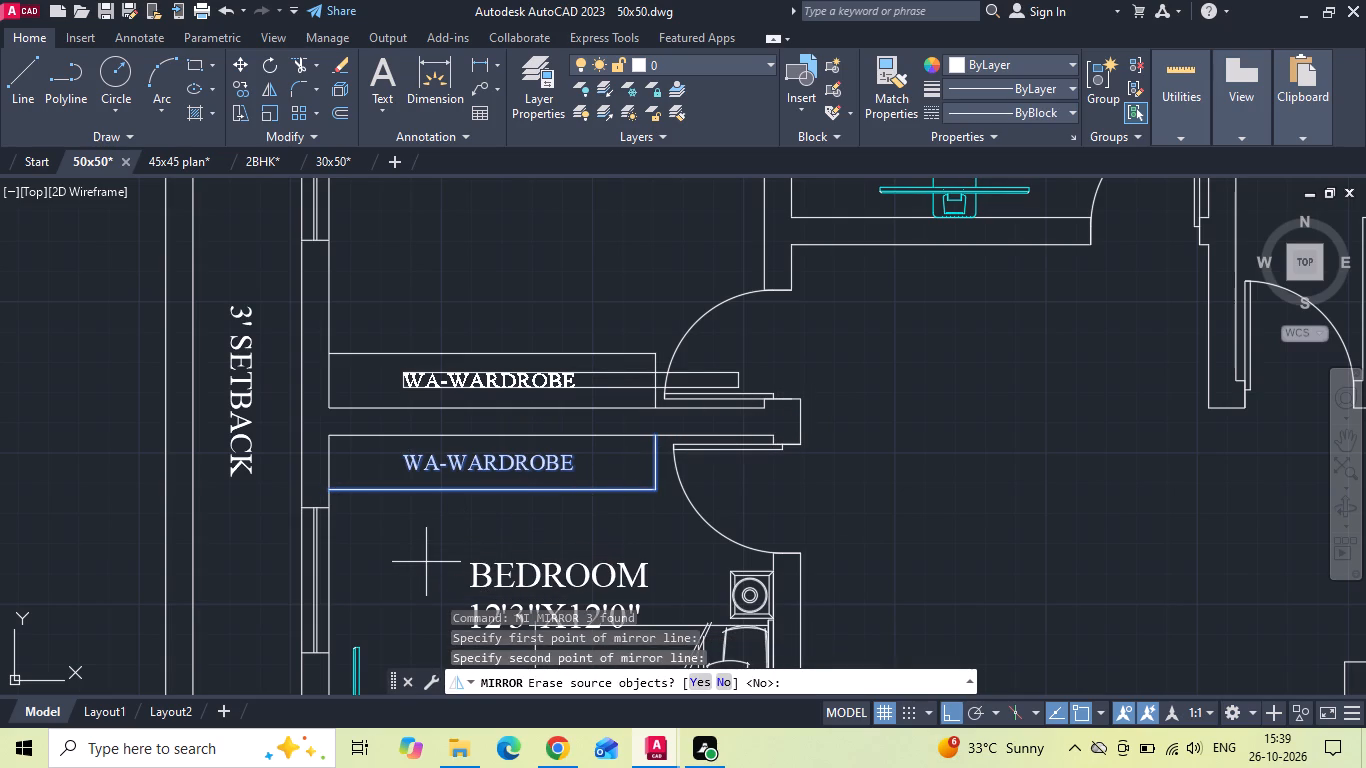
text(N)
key(space)
Copy the bed with side tables and the TV unit from the 11'6"X10'0" bedroom to the guest bedroom's inner corner by the window wall.
scroll(488, 542, down, 1)
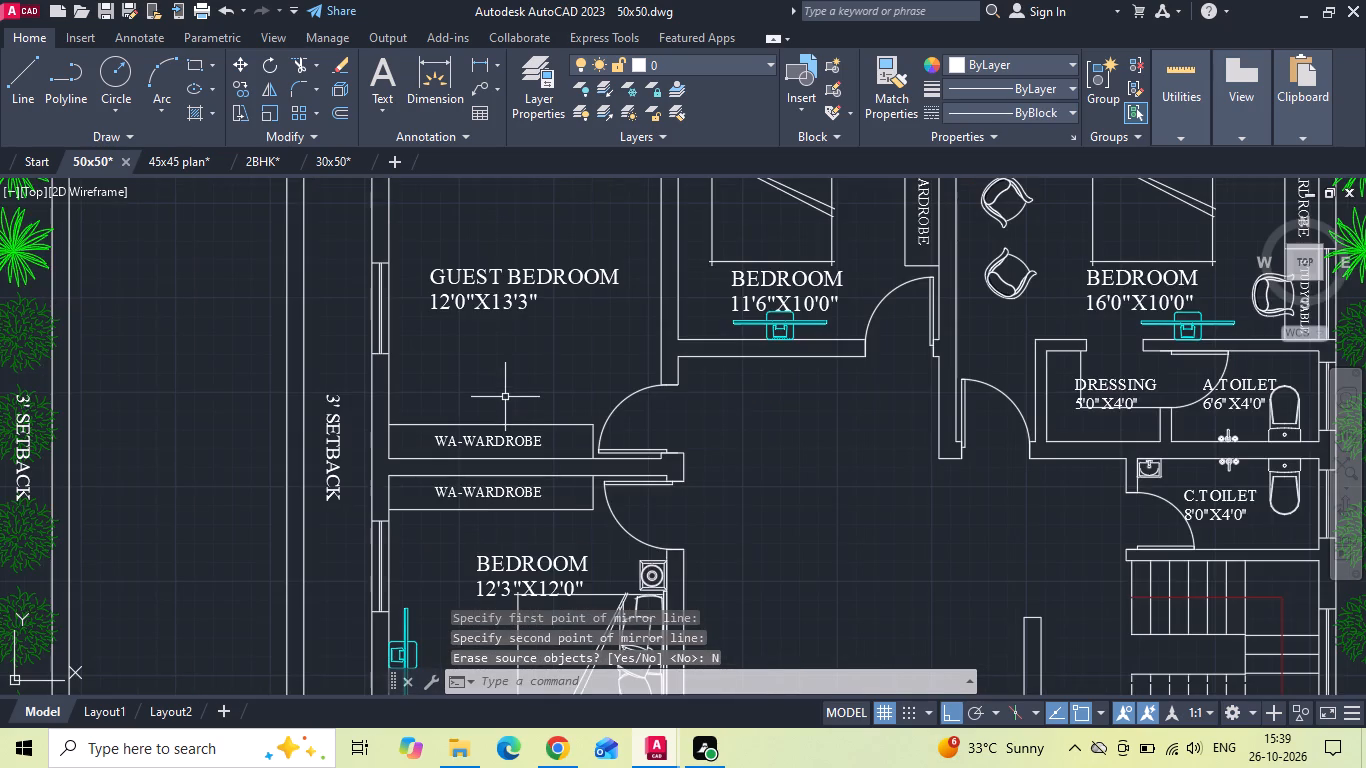
scroll(505, 397, down, 1)
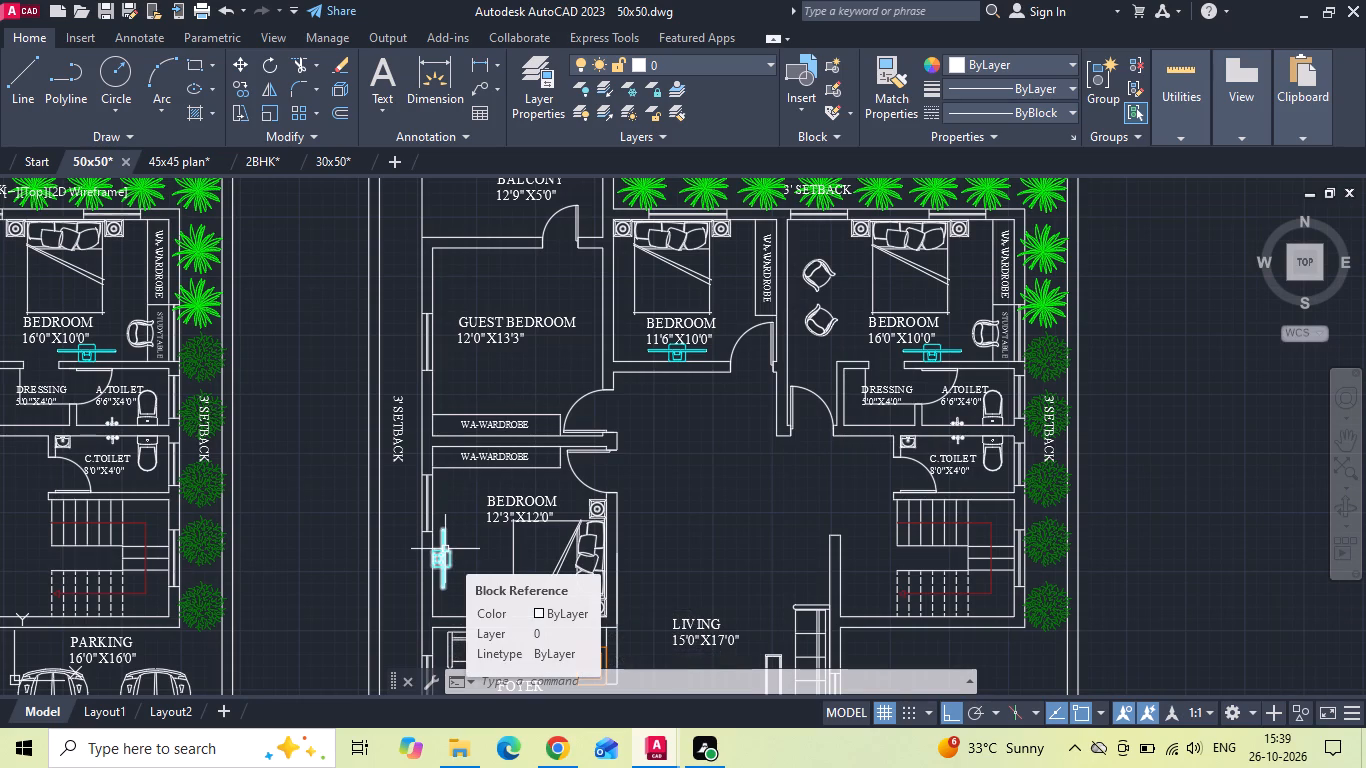
middle_drag(515, 423, 548, 477)
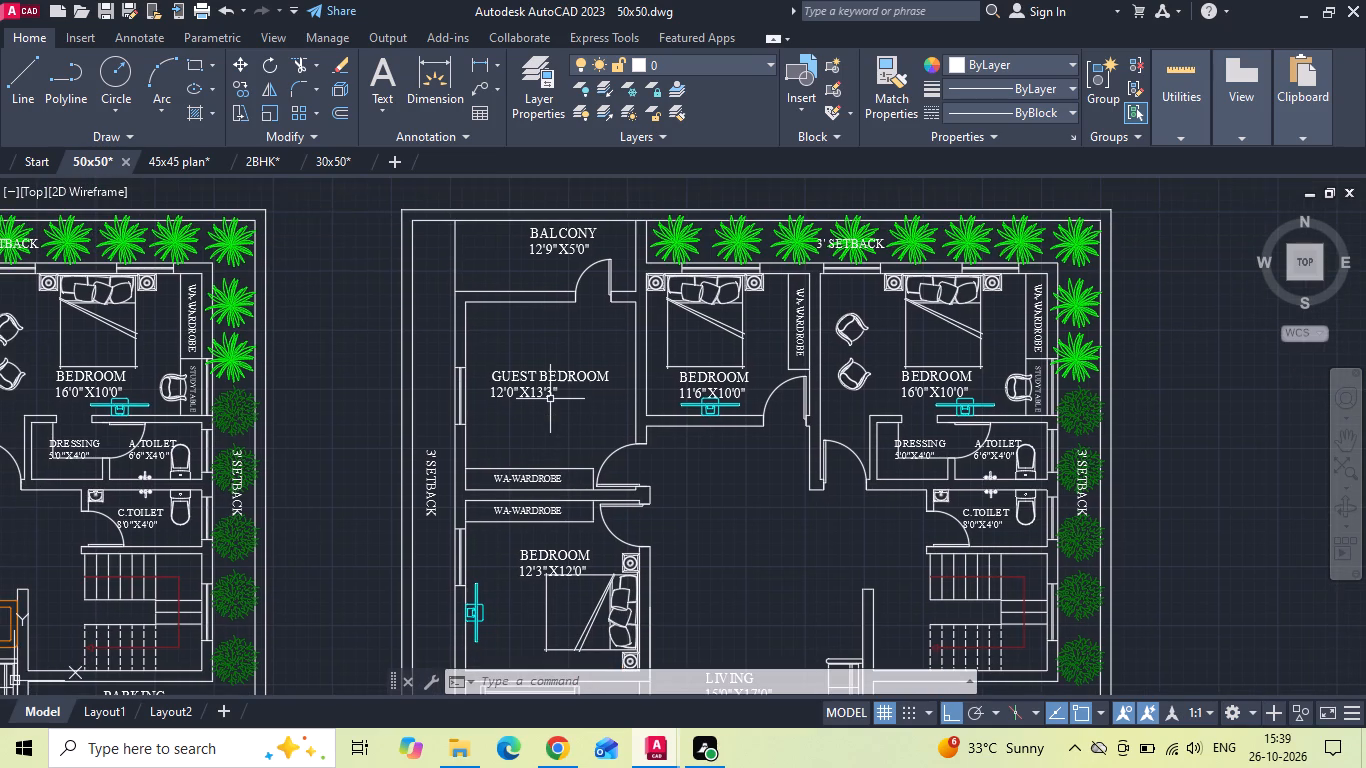
click(731, 295)
scroll(738, 295, up, 1)
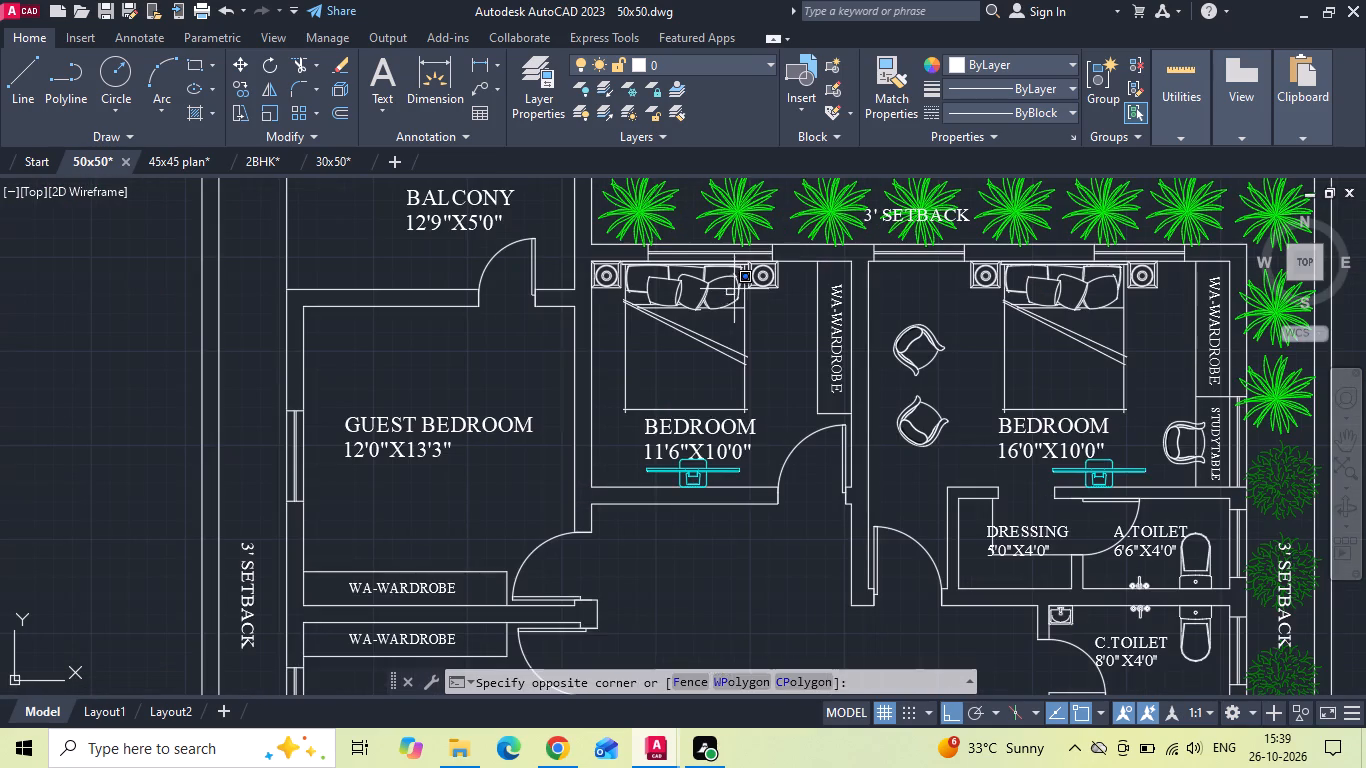
key(Escape)
drag(793, 279, 750, 294)
click(615, 380)
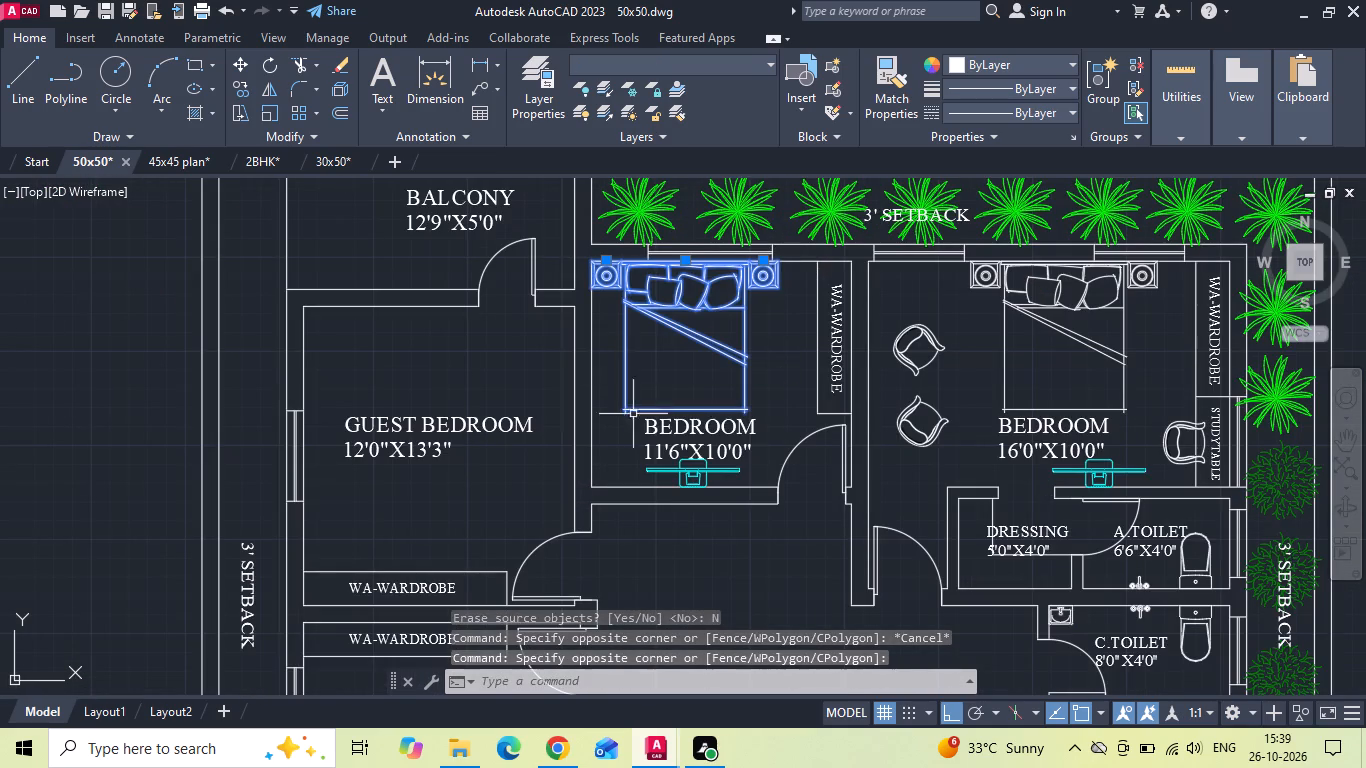
click(655, 469)
right_click(608, 467)
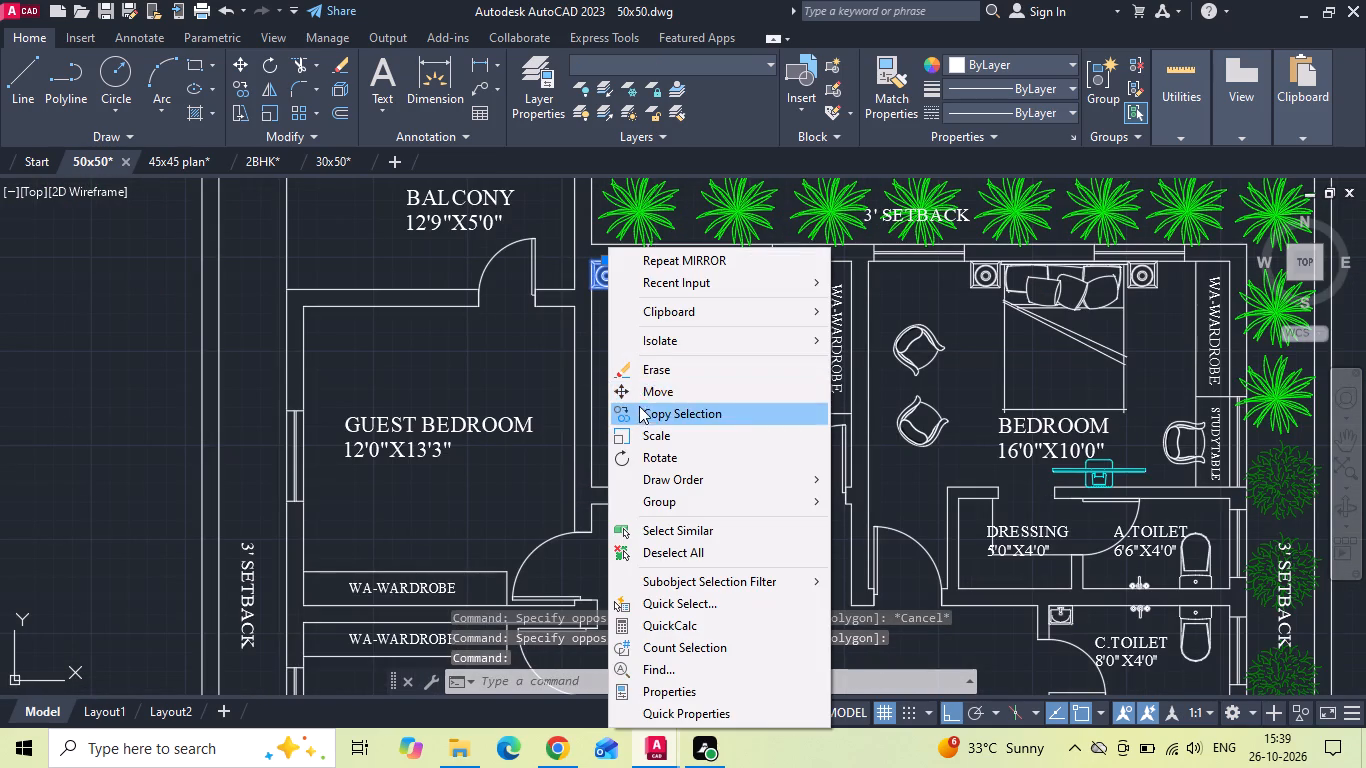
click(639, 410)
scroll(588, 256, up, 4)
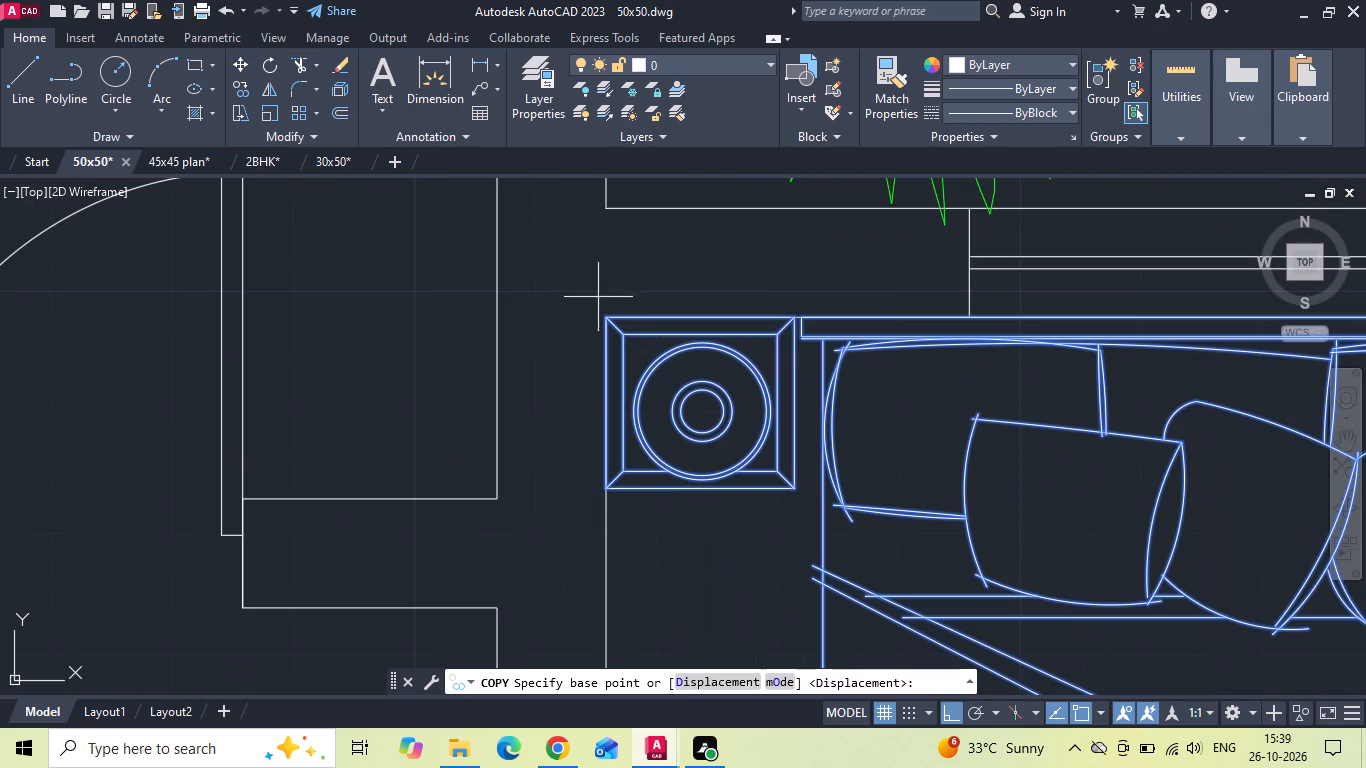
click(603, 317)
scroll(670, 331, down, 5)
scroll(498, 376, up, 1)
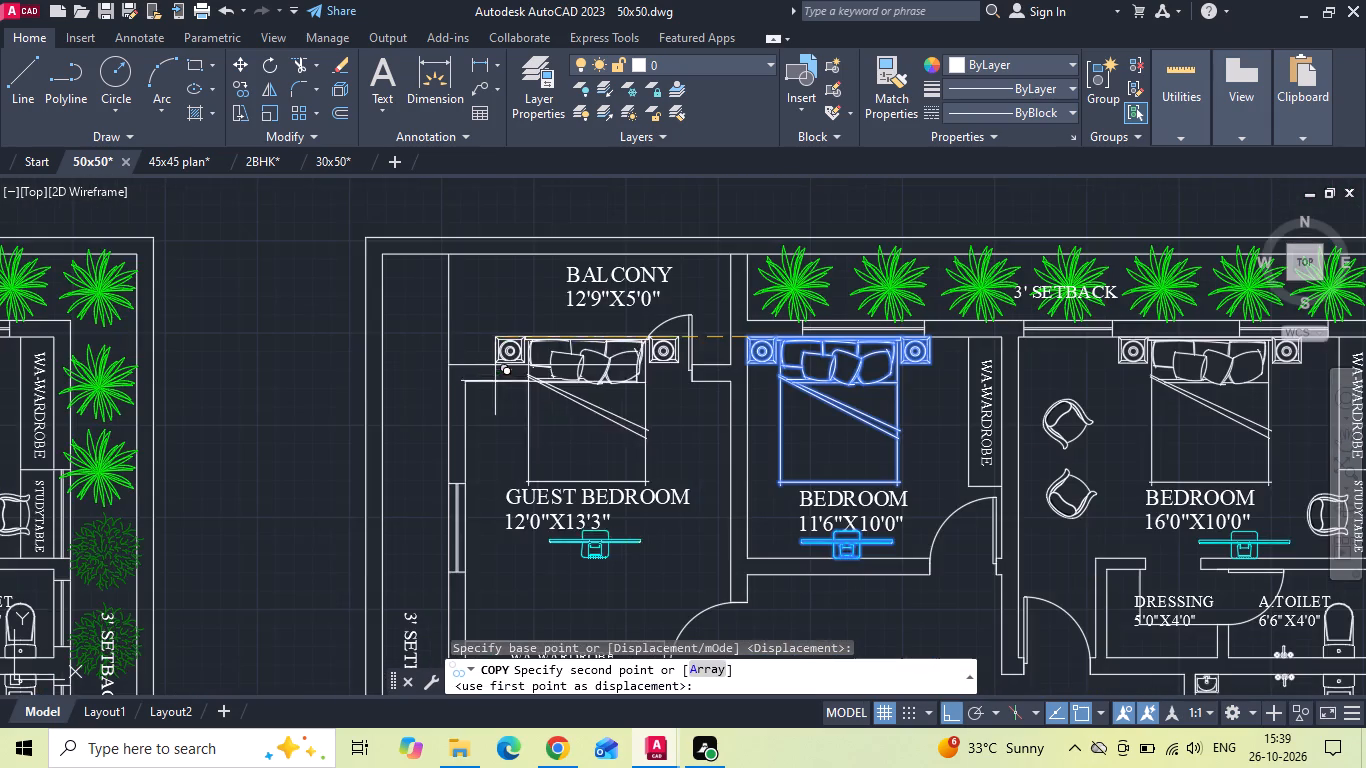
scroll(467, 380, up, 1)
click(465, 377)
scroll(529, 350, down, 3)
key(Escape)
Rotate the guest bedroom's bed and side tables 90° about the bed's middle so the headboard faces the window wall.
scroll(561, 422, up, 1)
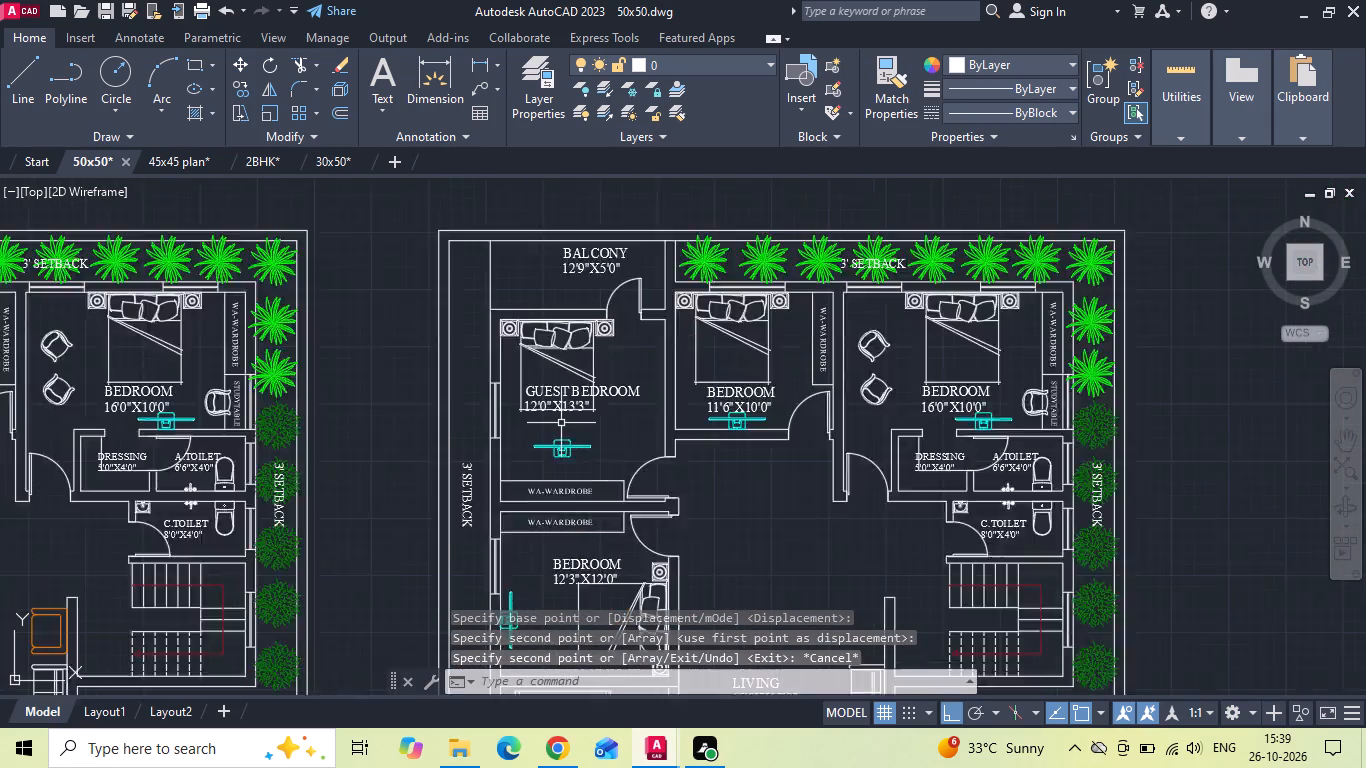
scroll(561, 423, up, 1)
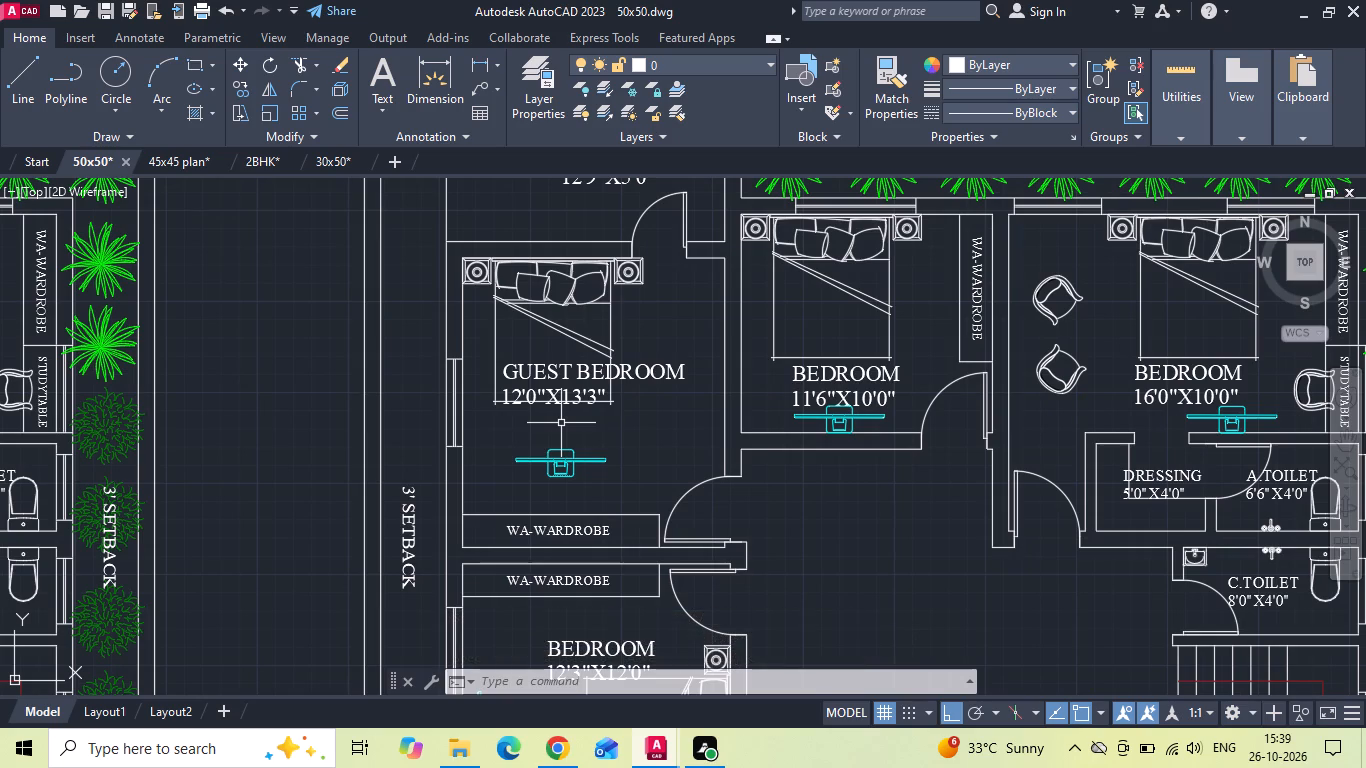
scroll(618, 260, up, 1)
drag(689, 293, 643, 306)
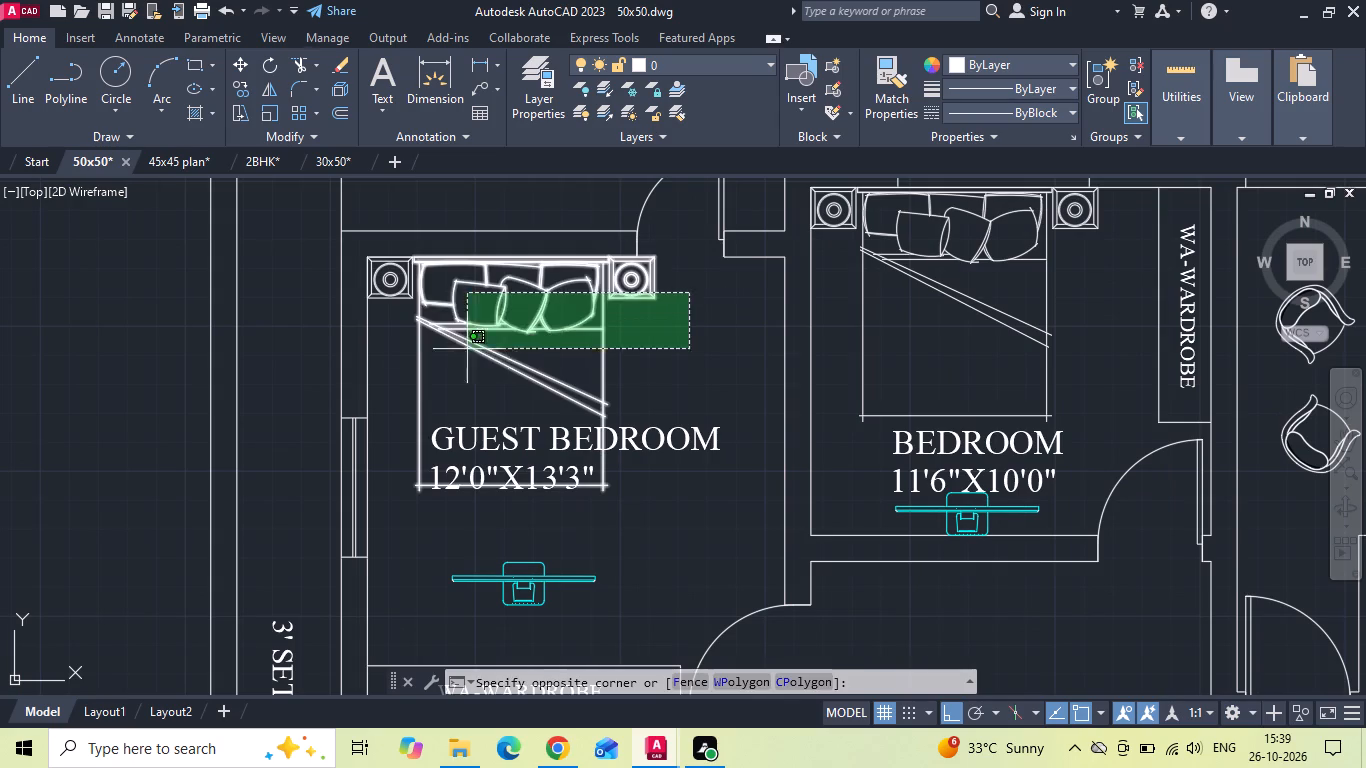
click(382, 363)
right_click(393, 361)
click(431, 450)
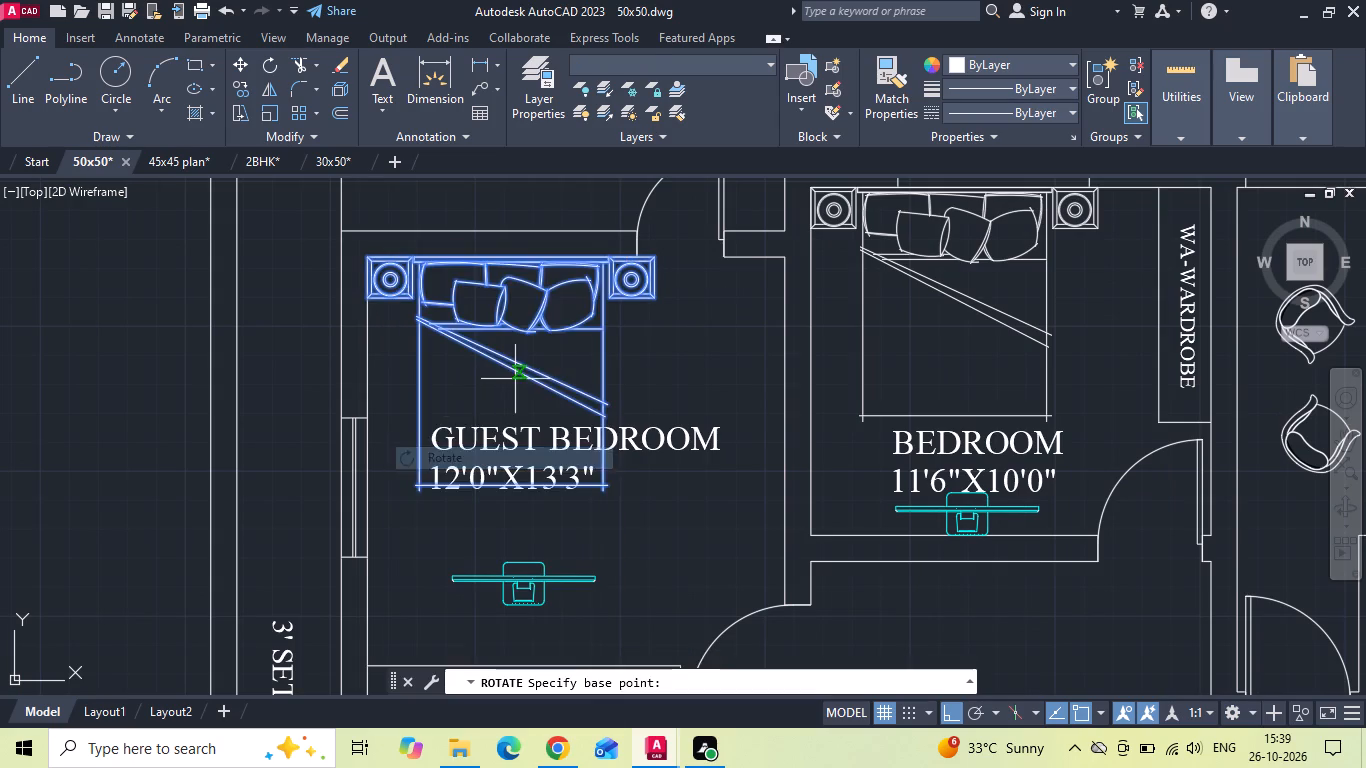
click(516, 377)
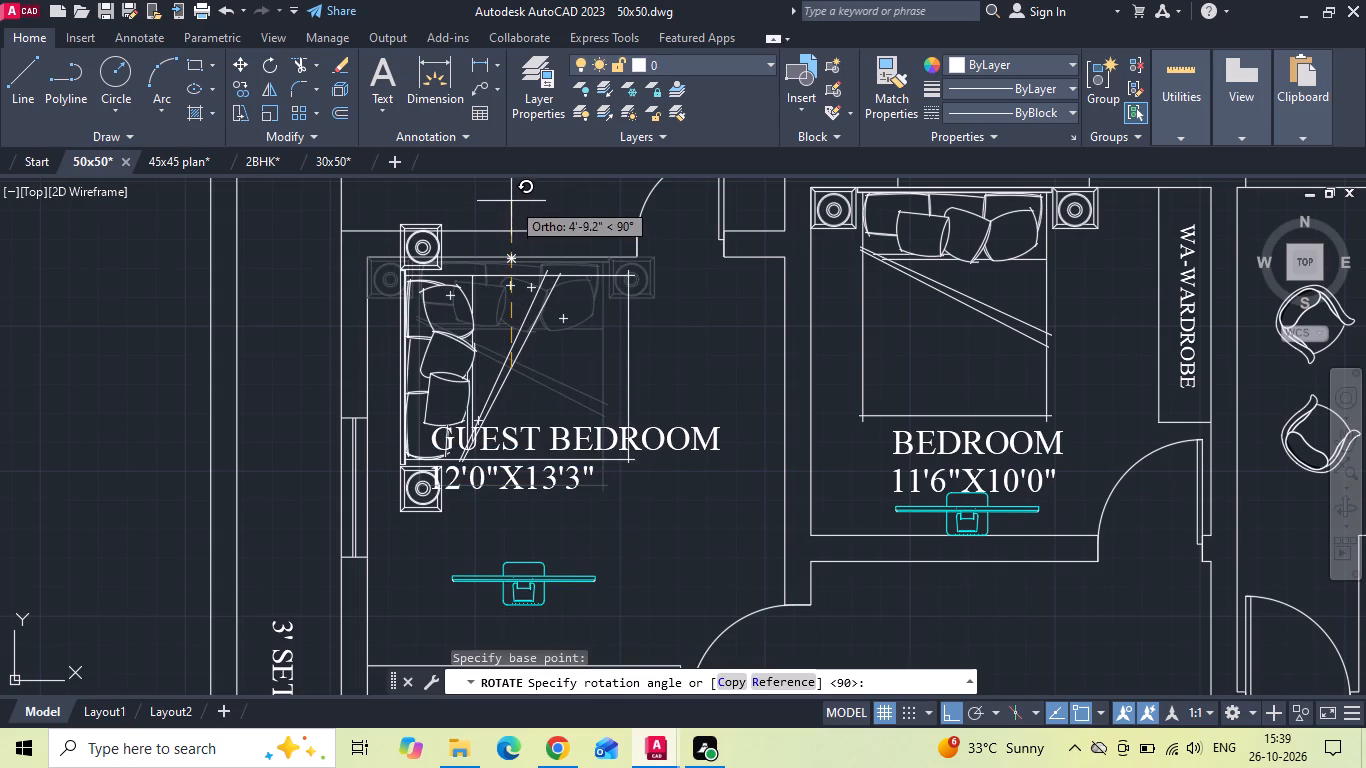
click(511, 200)
Move the rotated bed and side tables so the upper side table's outer corner meets the guest bedroom's inner wall corner.
drag(448, 261, 432, 290)
click(410, 345)
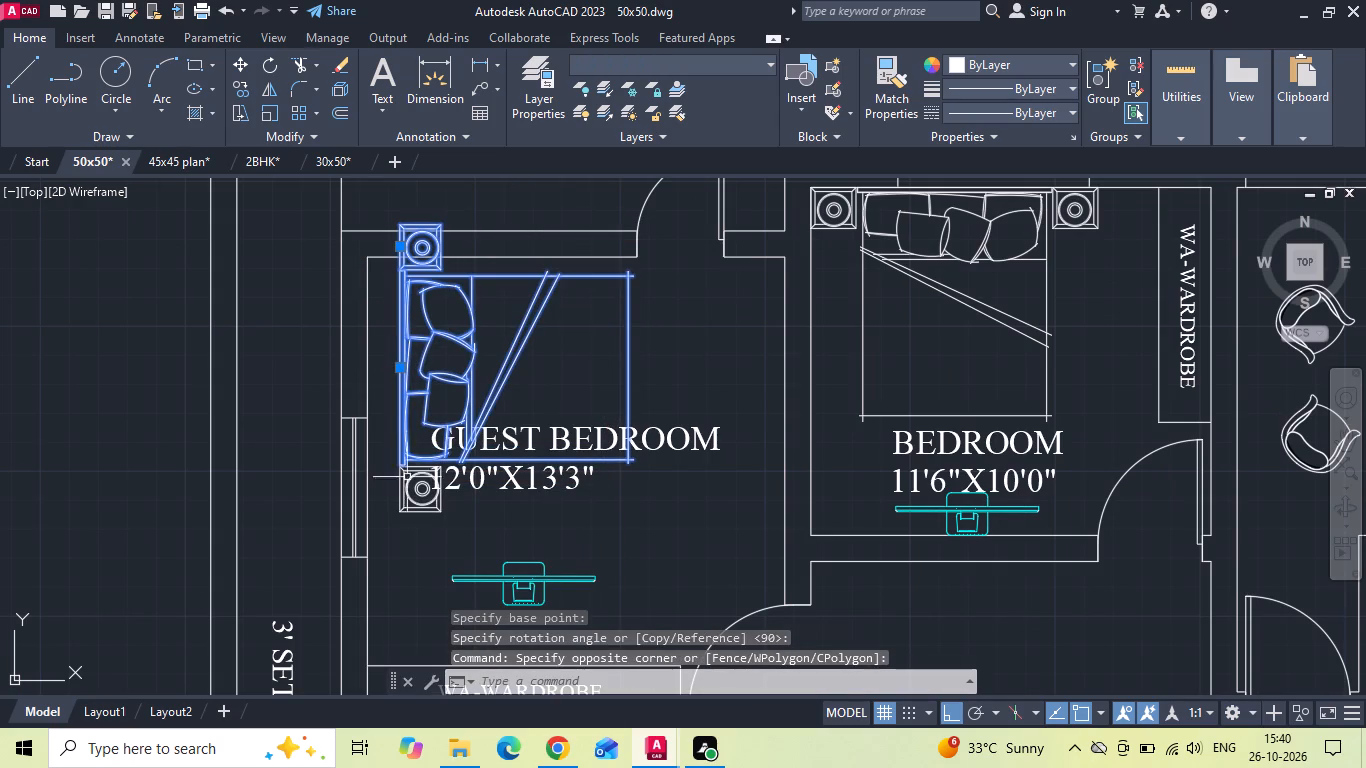
click(411, 494)
right_click(411, 494)
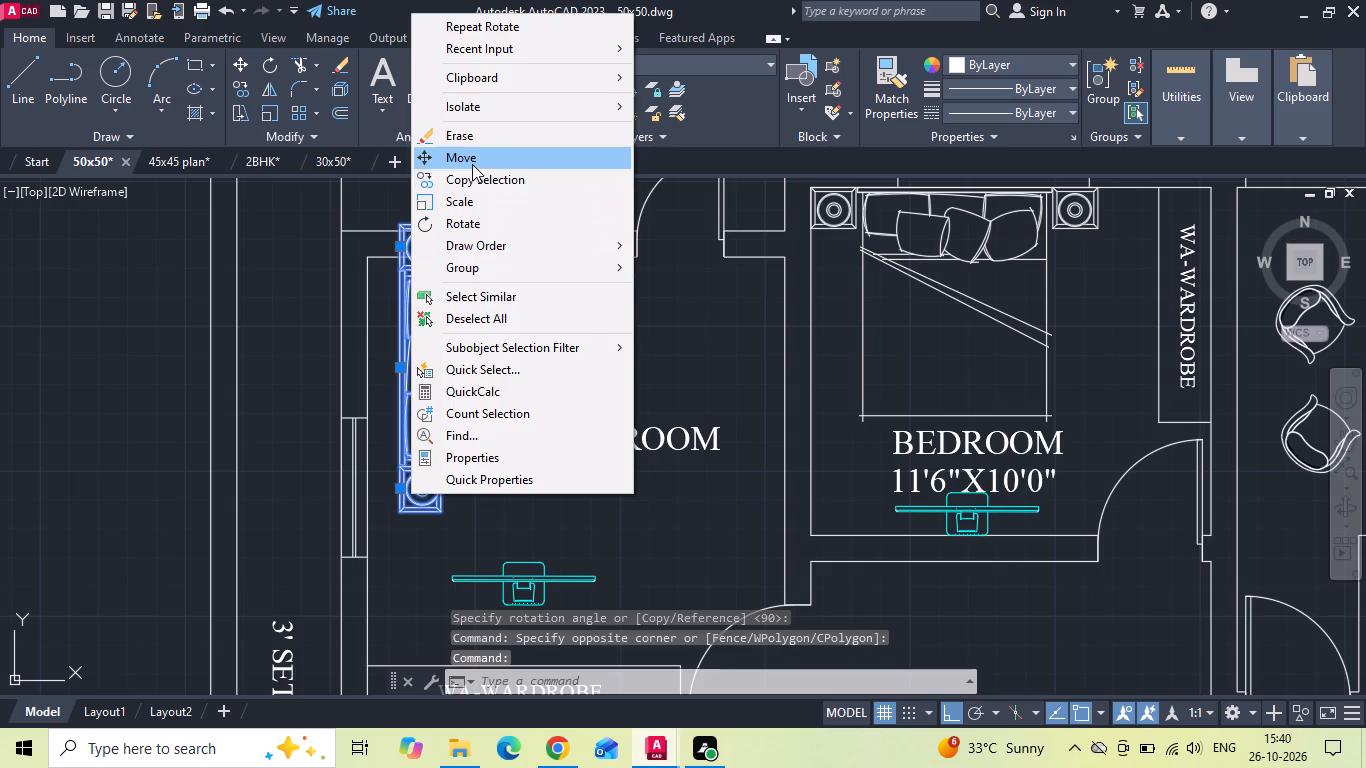
click(472, 164)
scroll(384, 245, up, 2)
click(422, 193)
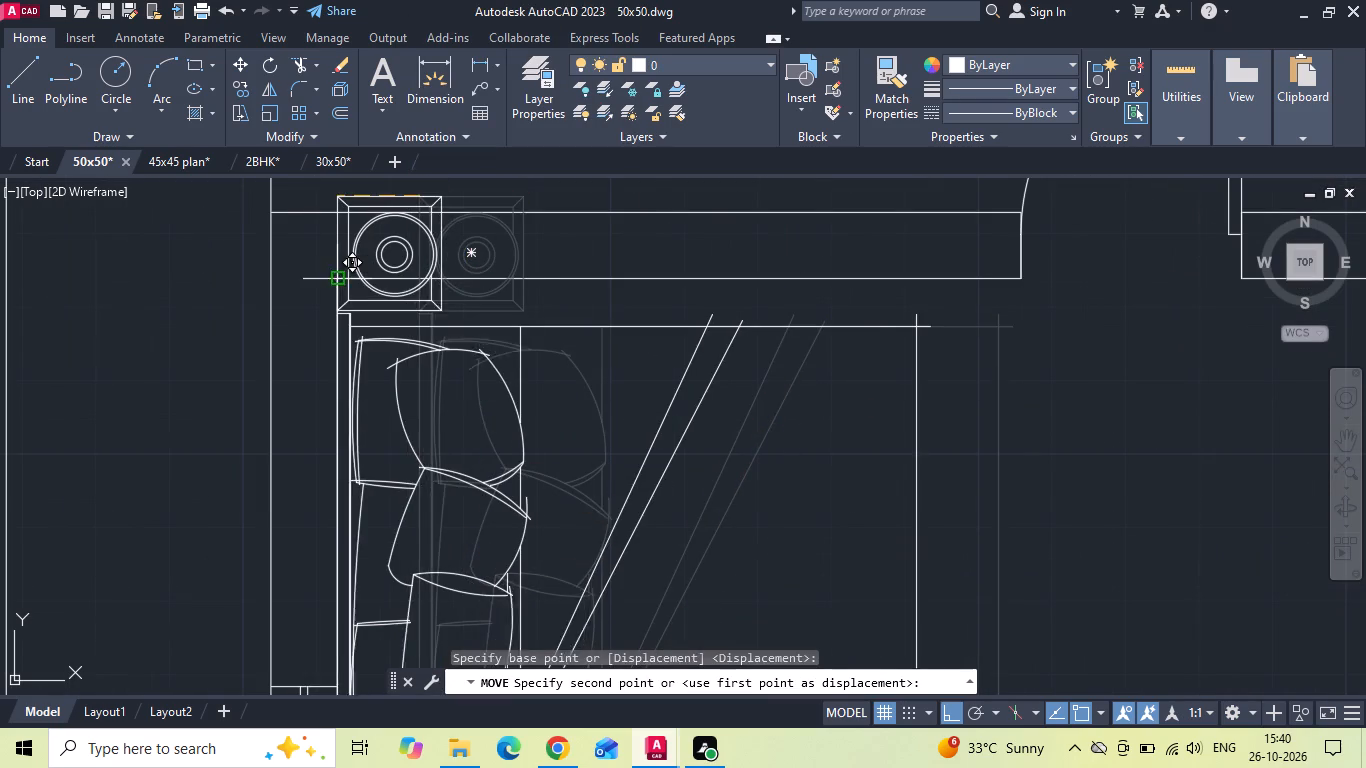
click(340, 279)
scroll(544, 267, down, 3)
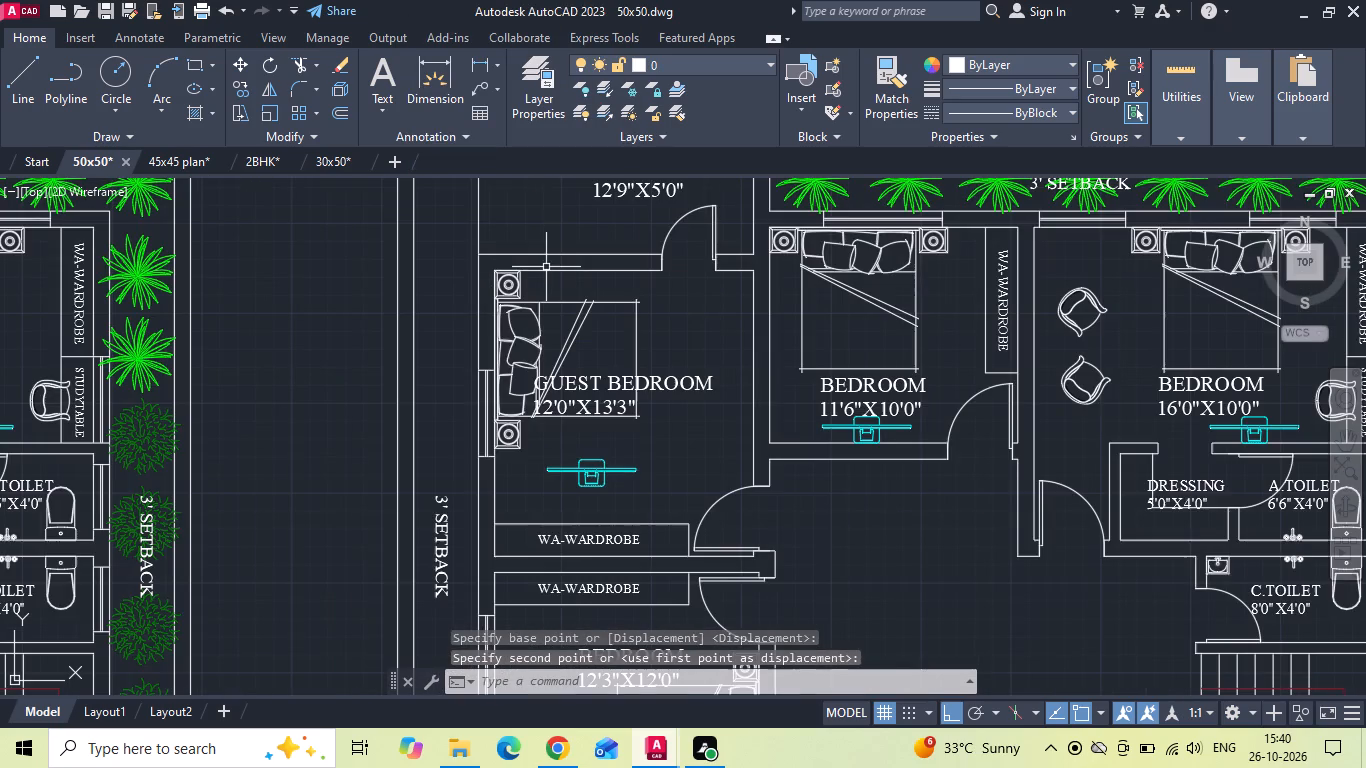
Rotate the guest bedroom's TV unit 90° so its back faces the wall shared with the 11'6"X10'0" bedroom.
scroll(538, 334, up, 1)
scroll(618, 343, down, 1)
click(637, 470)
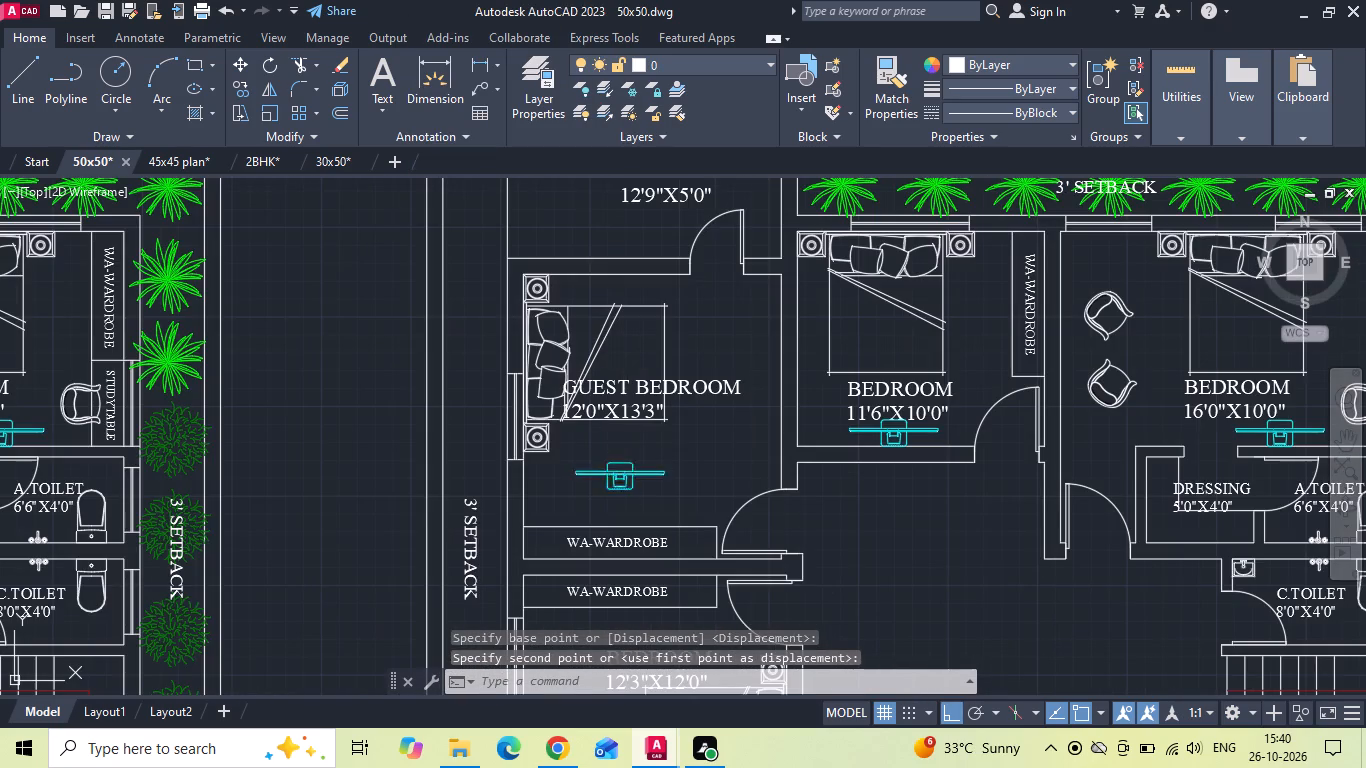
right_click(637, 470)
click(695, 426)
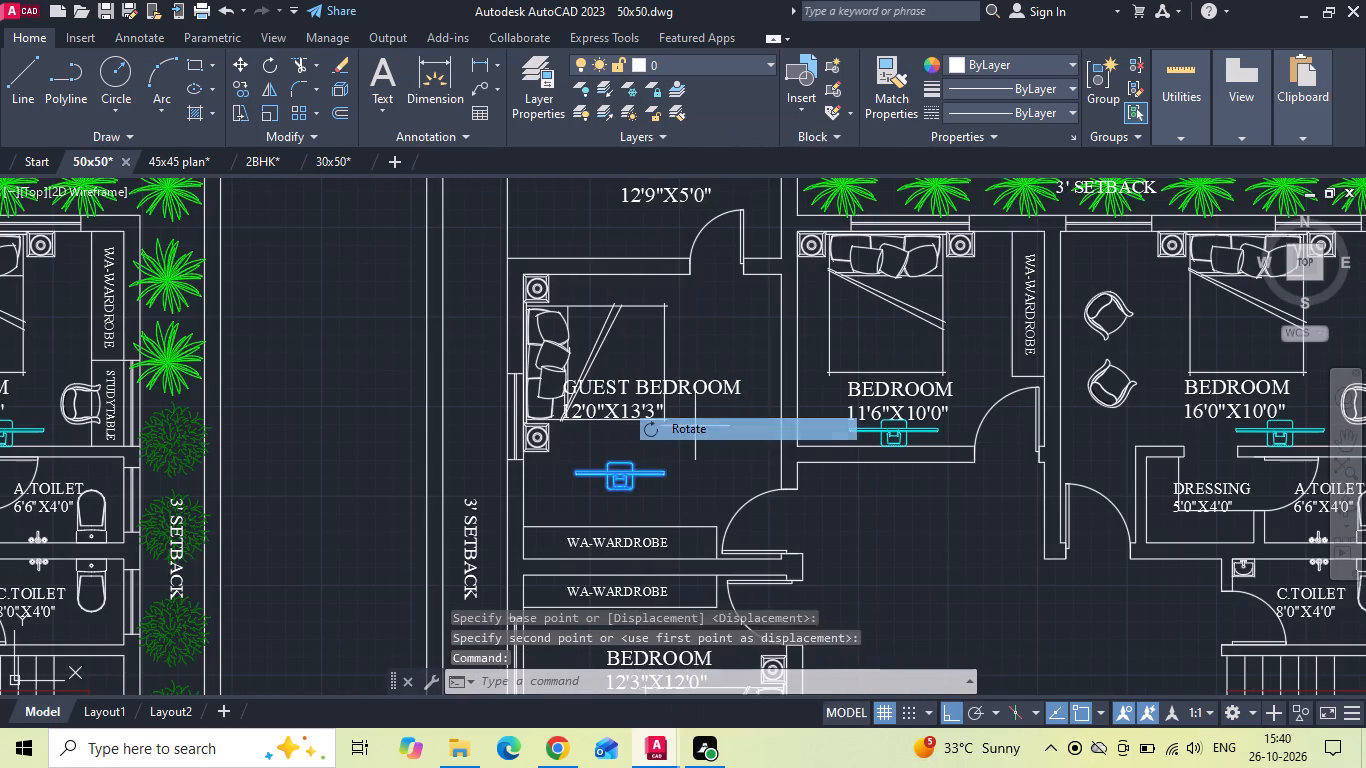
click(699, 432)
click(719, 320)
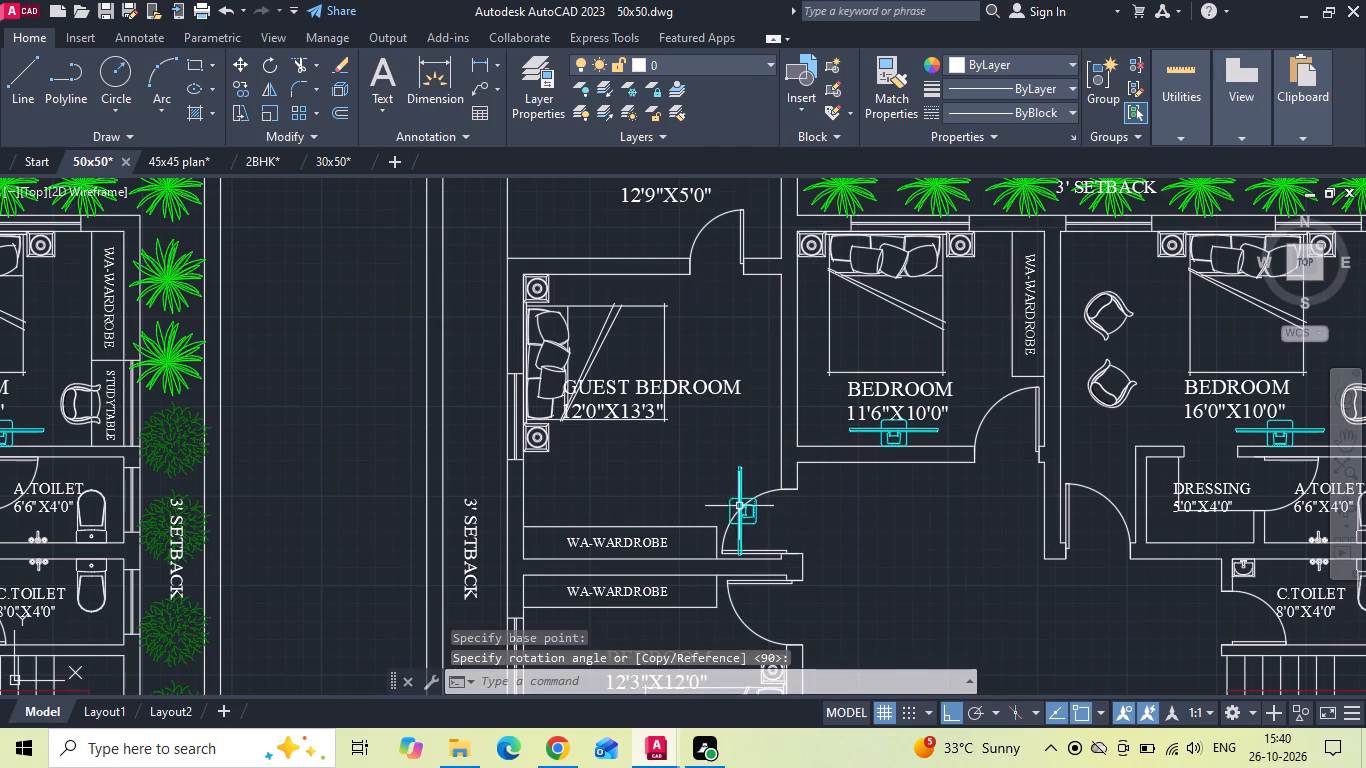
Move the rotated TV unit so its back sits against the guest bedroom's wall shared with the 11'6"X10'0" bedroom.
click(742, 494)
right_click(742, 493)
click(792, 362)
scroll(763, 510, up, 2)
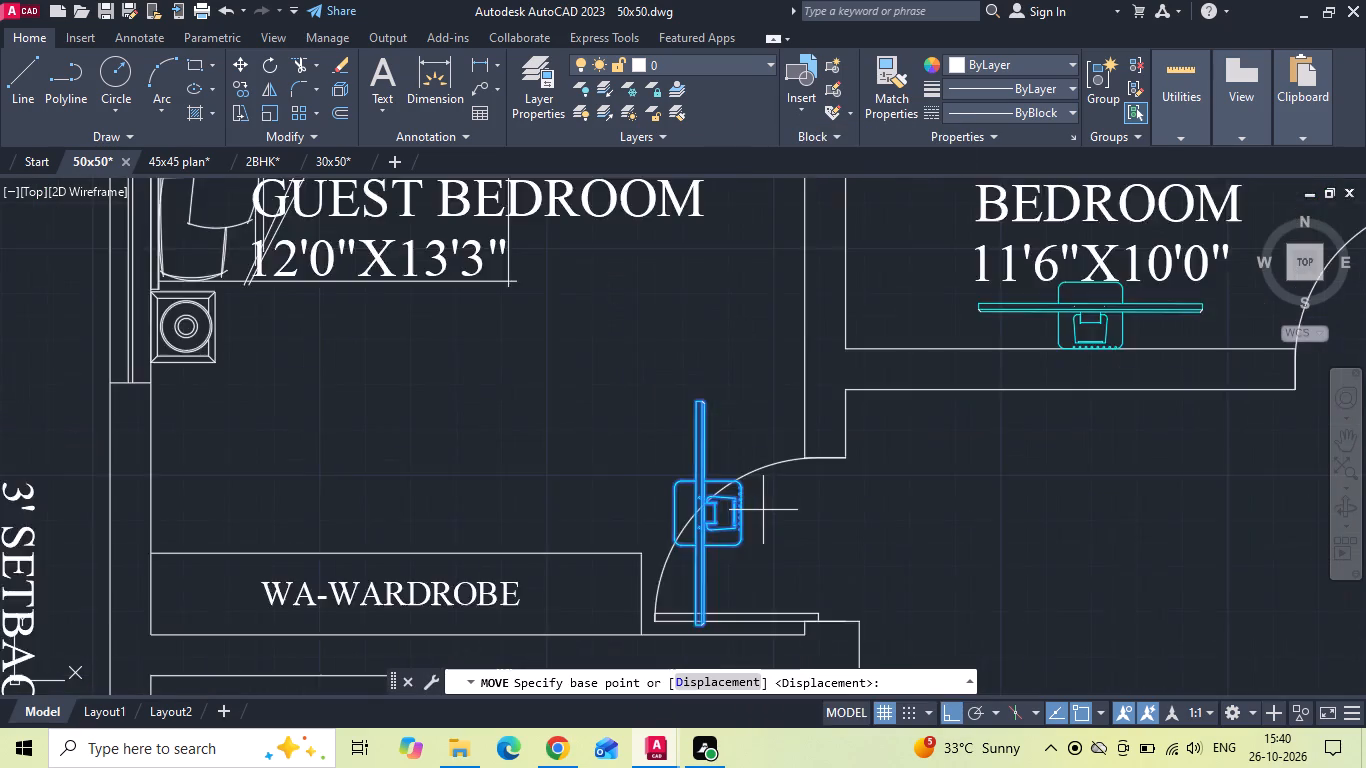
scroll(763, 514, up, 2)
click(715, 514)
scroll(710, 529, down, 2)
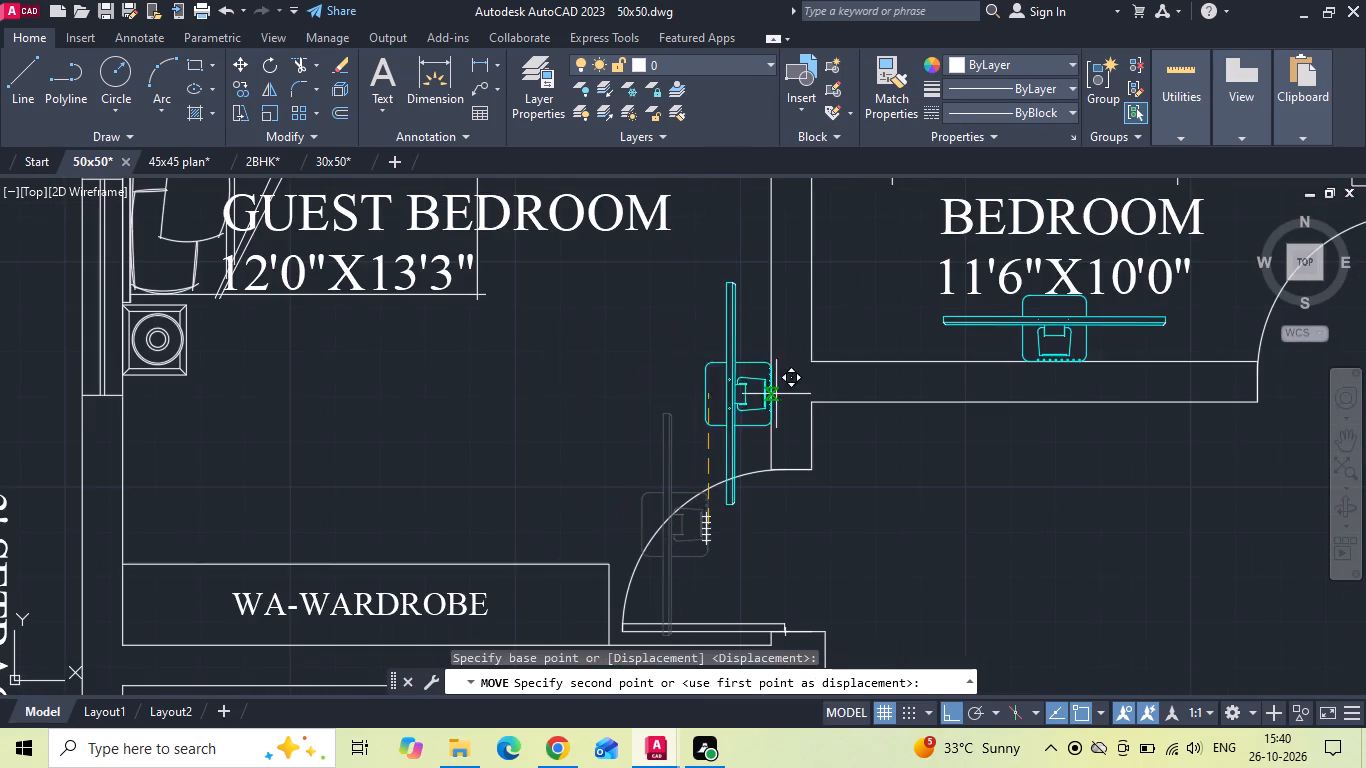
click(767, 247)
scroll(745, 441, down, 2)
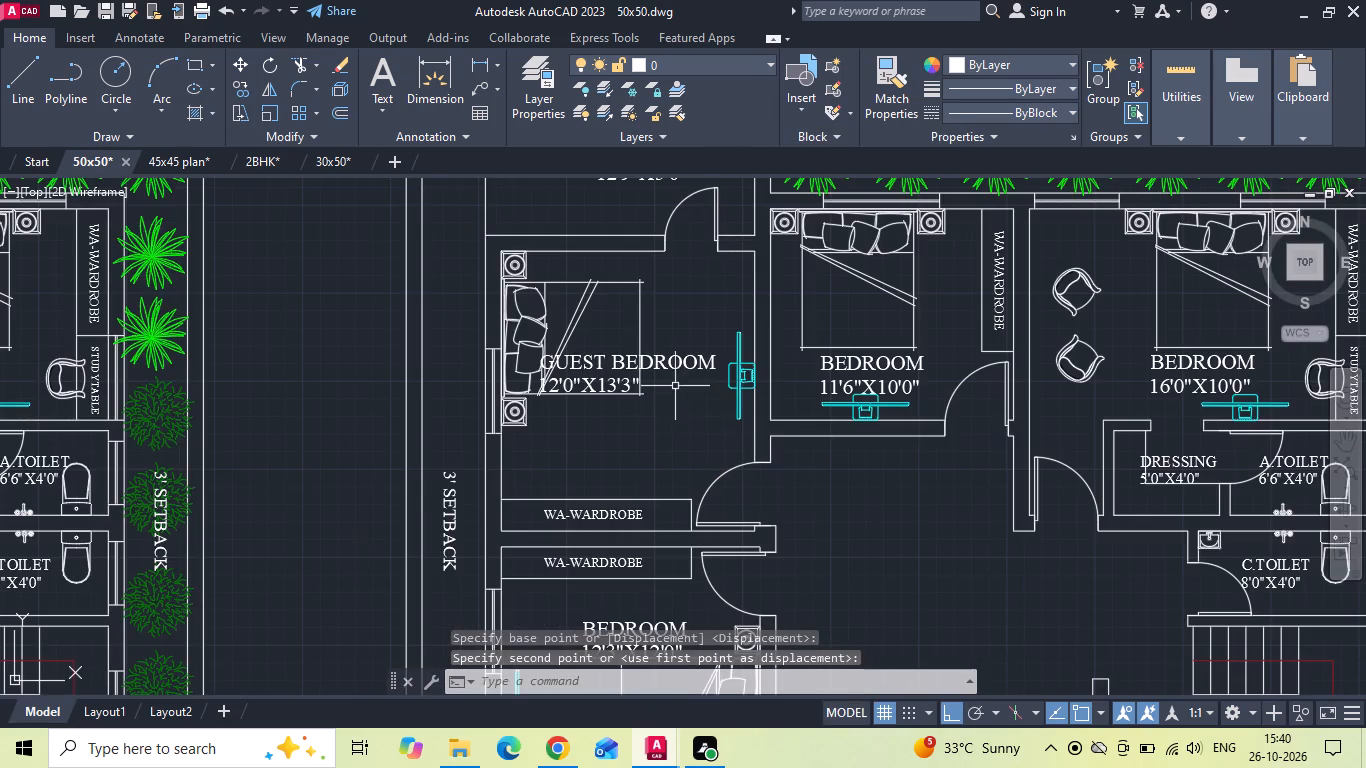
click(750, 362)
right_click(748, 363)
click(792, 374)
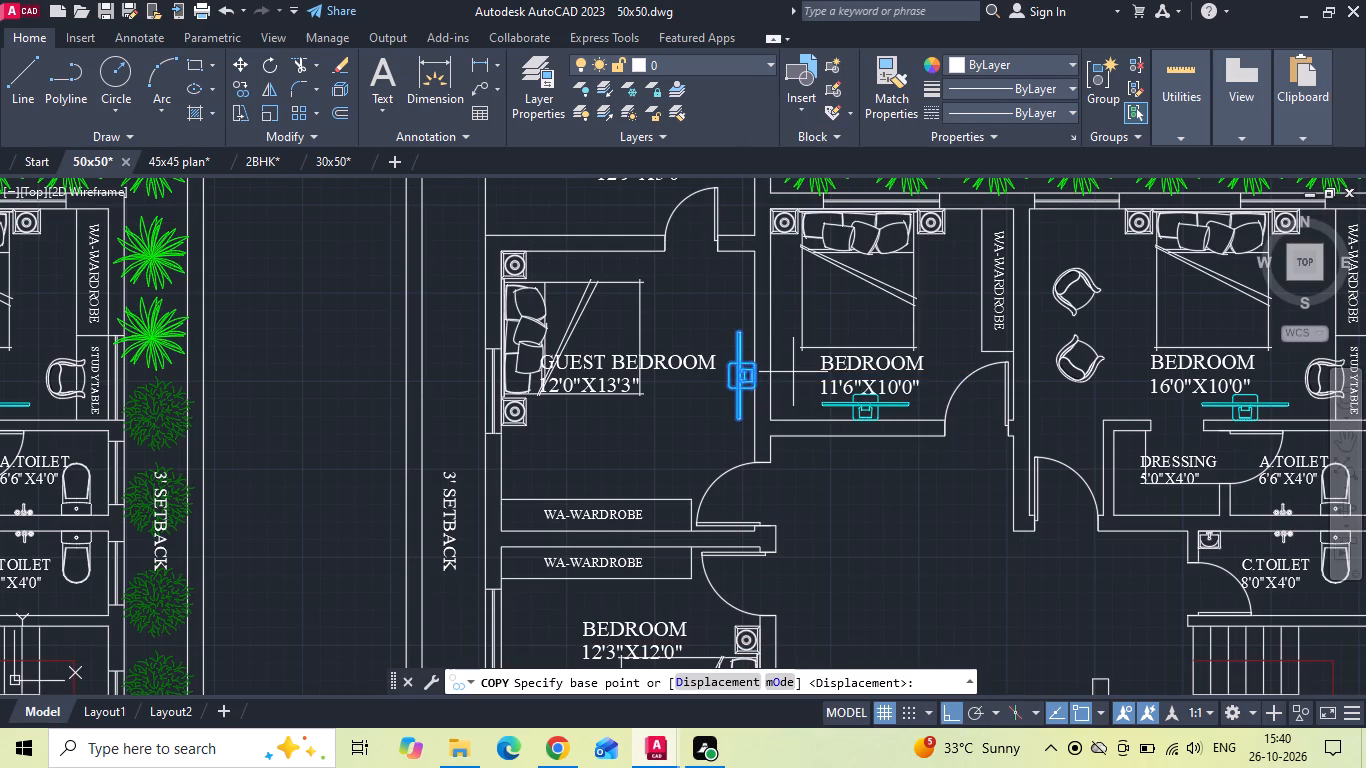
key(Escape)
Slide the guest bedroom's TV unit along the shared wall so its back centre aligns with that wall face's midpoint.
click(751, 366)
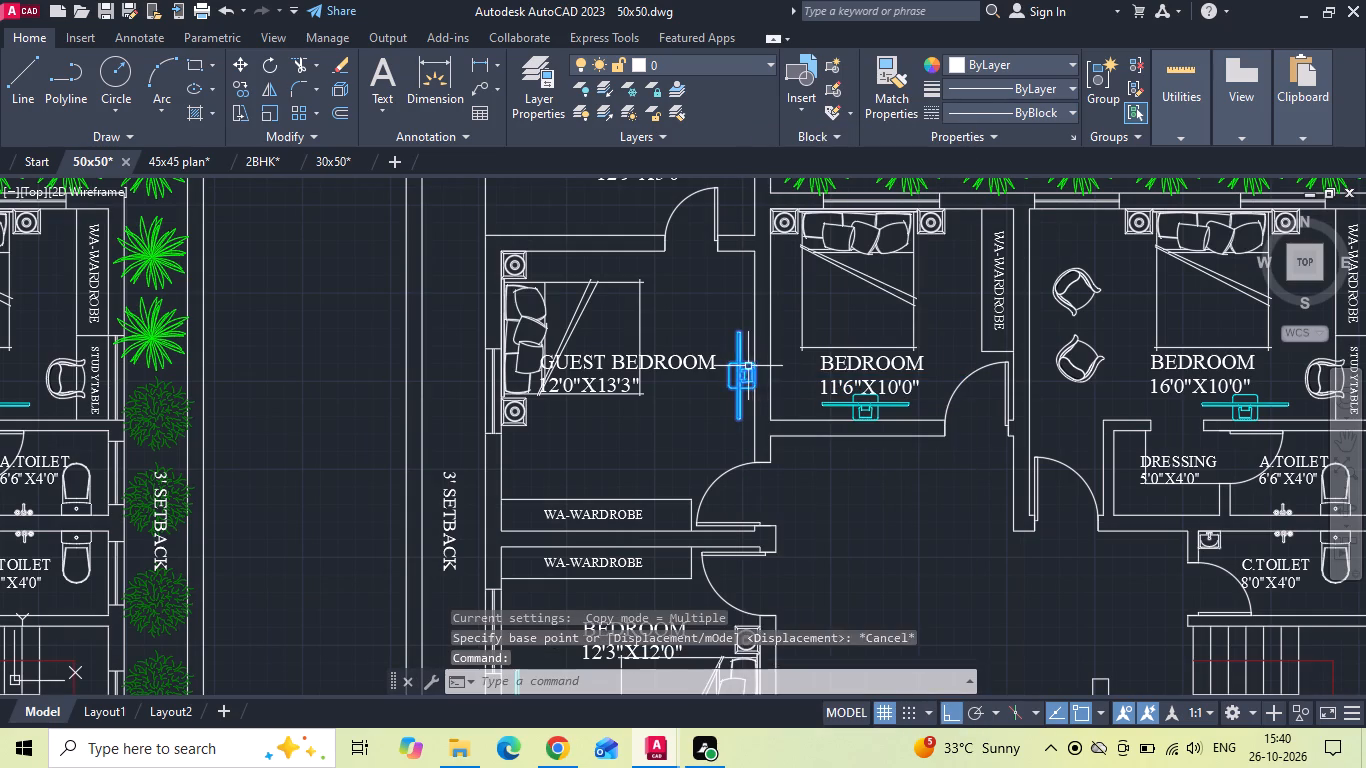
right_click(746, 366)
click(786, 360)
scroll(777, 364, up, 2)
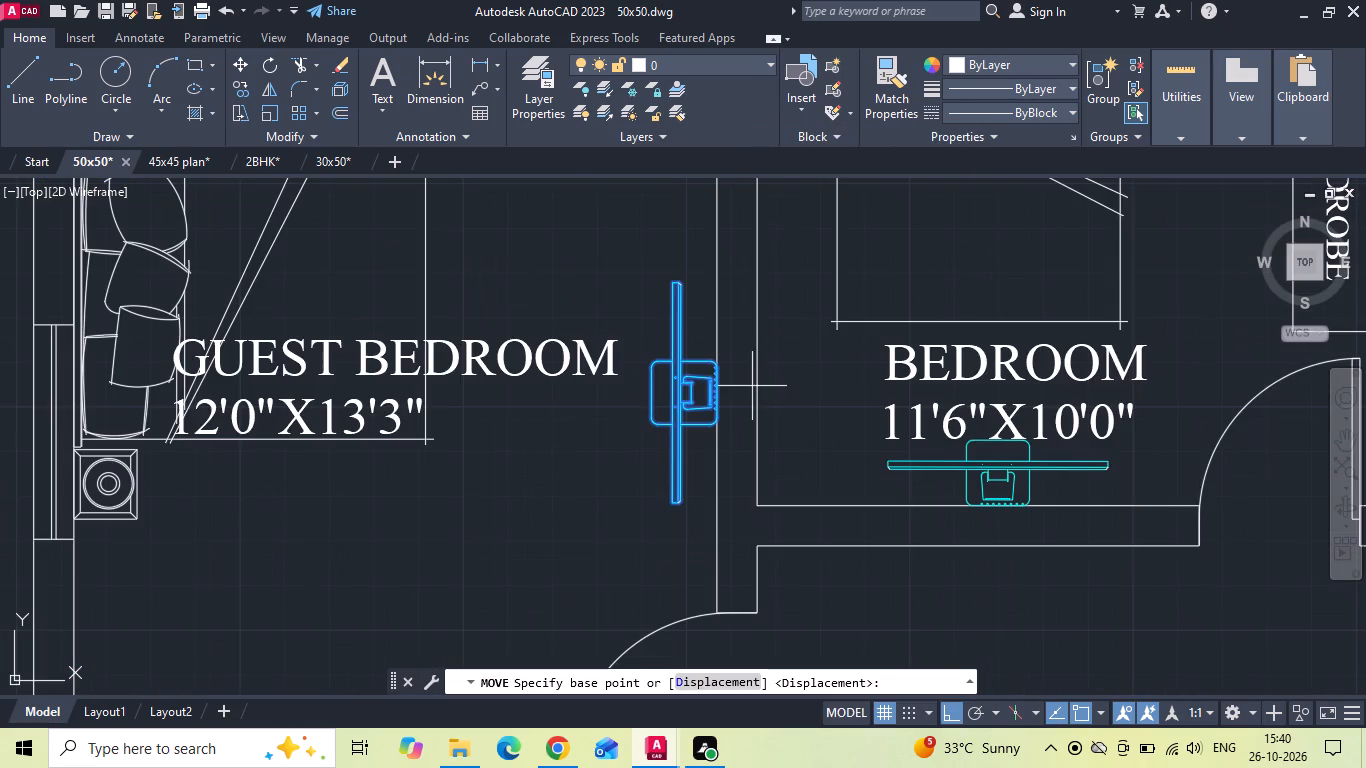
click(722, 387)
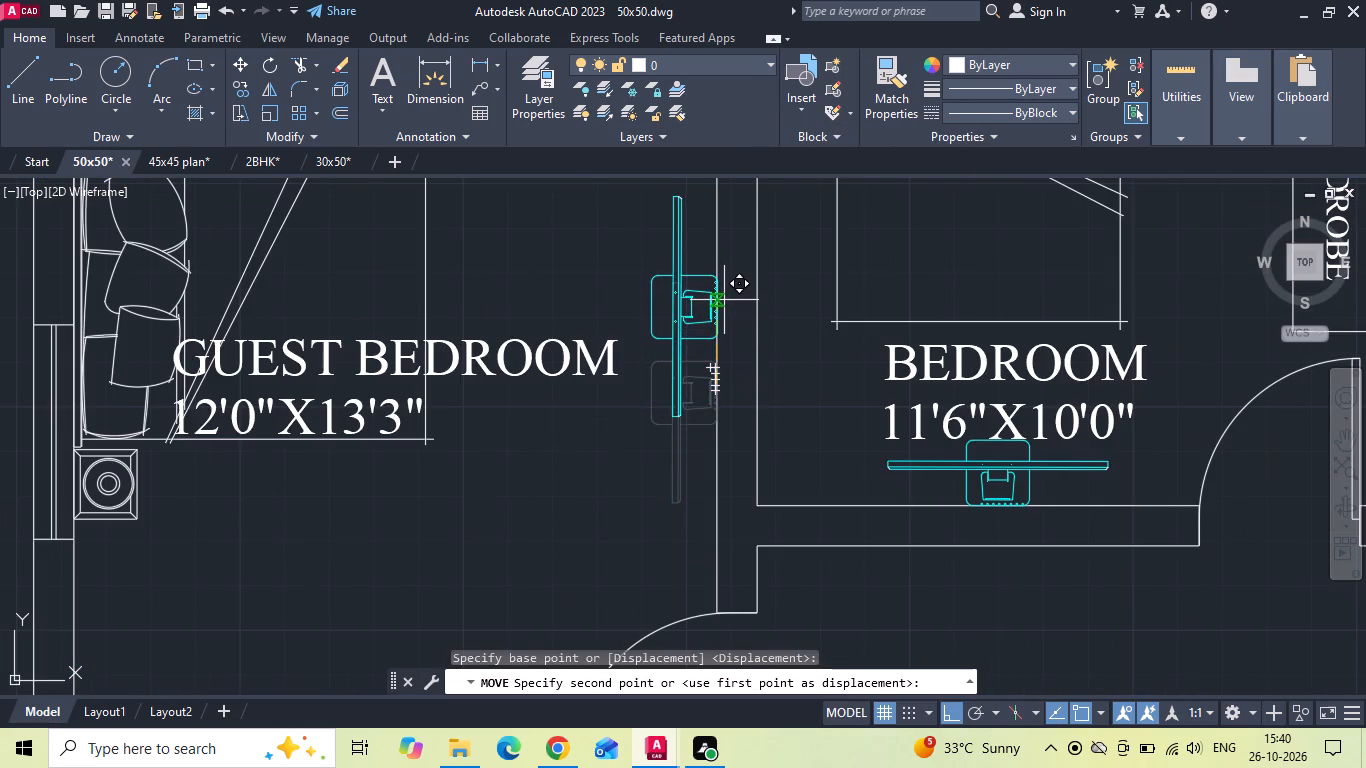
scroll(722, 302, down, 1)
middle_drag(717, 332, 716, 410)
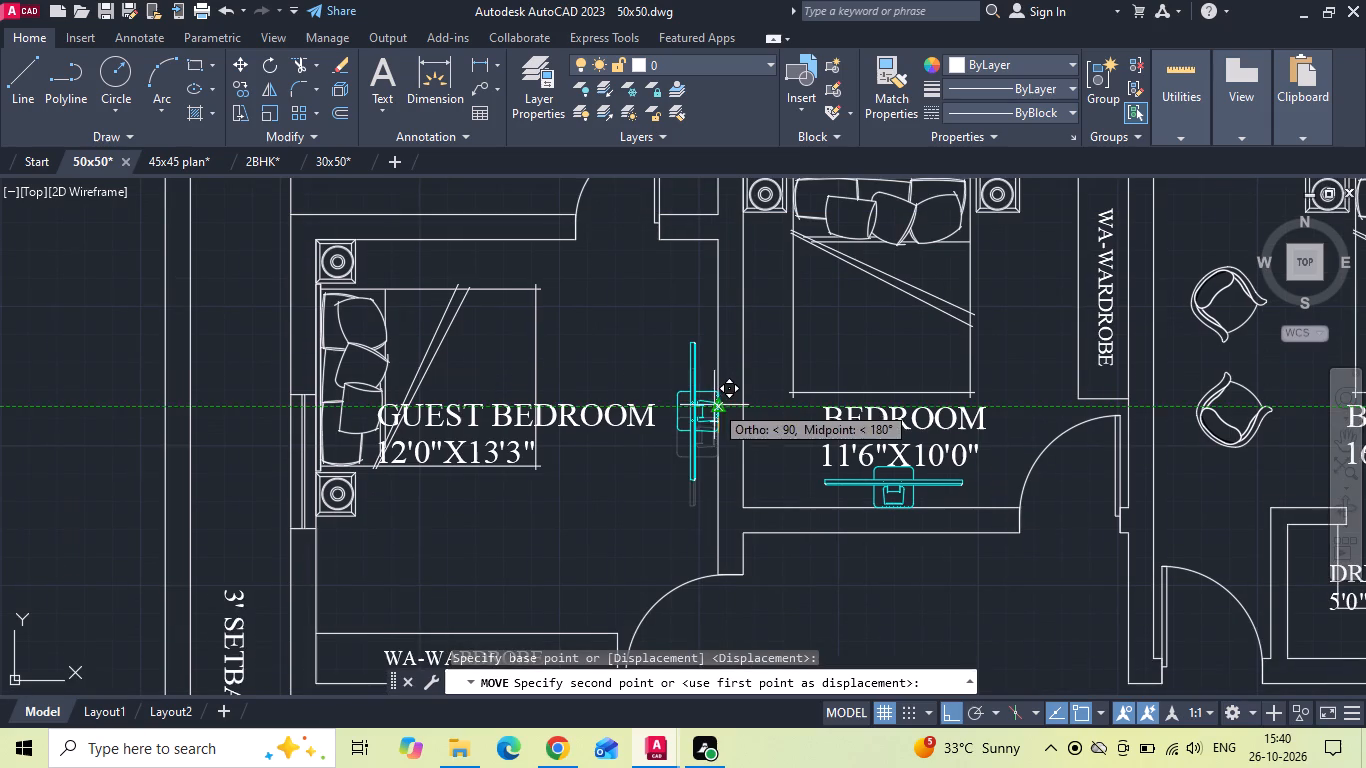
click(714, 405)
Move the GUEST BEDROOM 12'0"X13'3" label straight down into the clear space between the bed and the wardrobe.
click(562, 417)
right_click(562, 417)
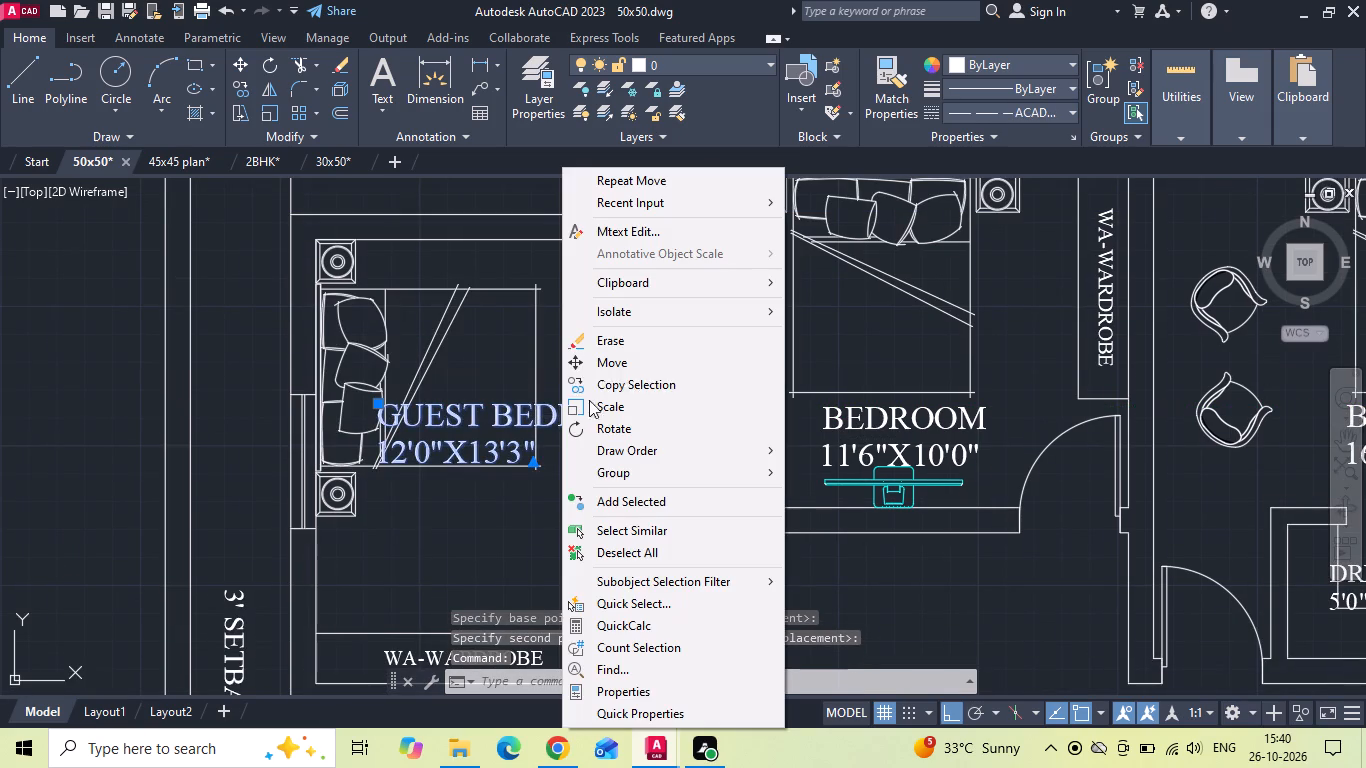
click(624, 369)
scroll(624, 369, down, 1)
drag(606, 411, 601, 435)
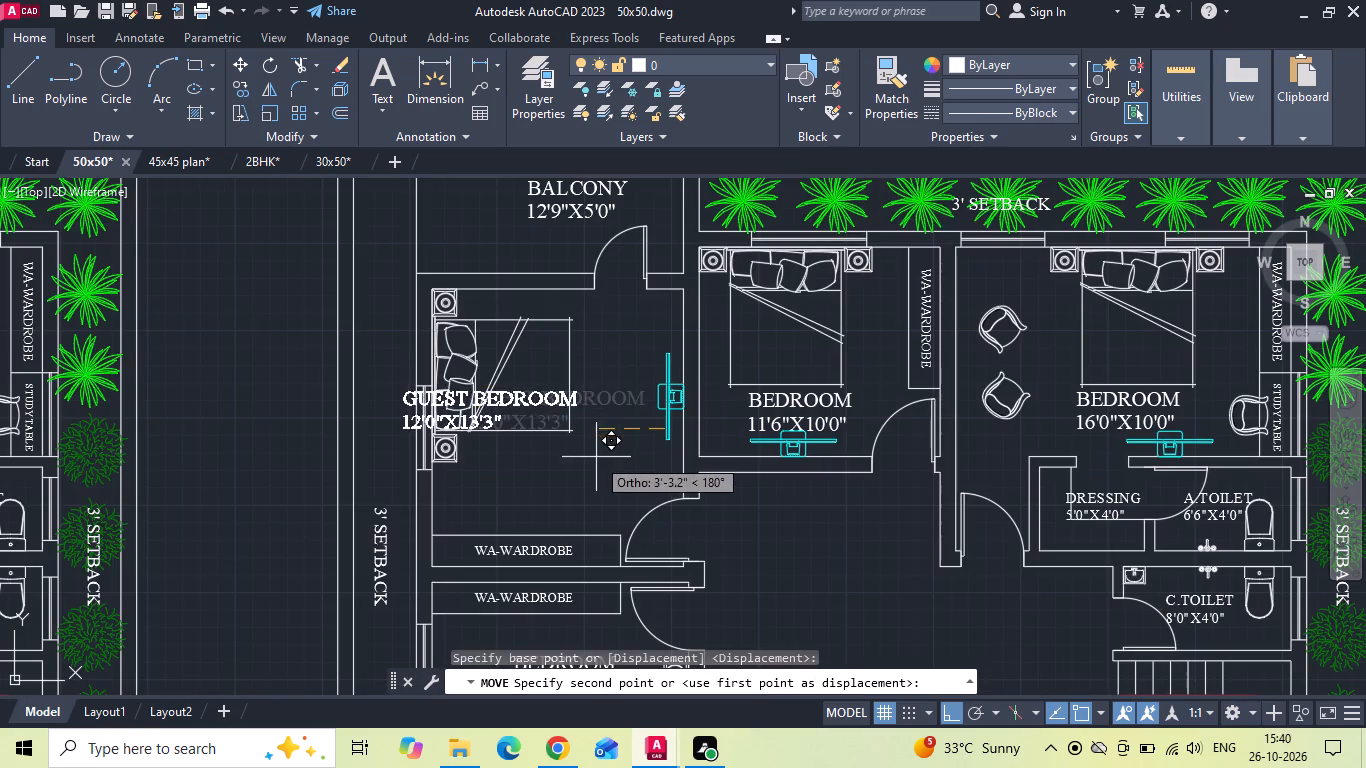
click(621, 491)
Erase the selected wall line on the living-room side of the 12'3"X12'0" bedroom.
middle_drag(543, 479, 550, 436)
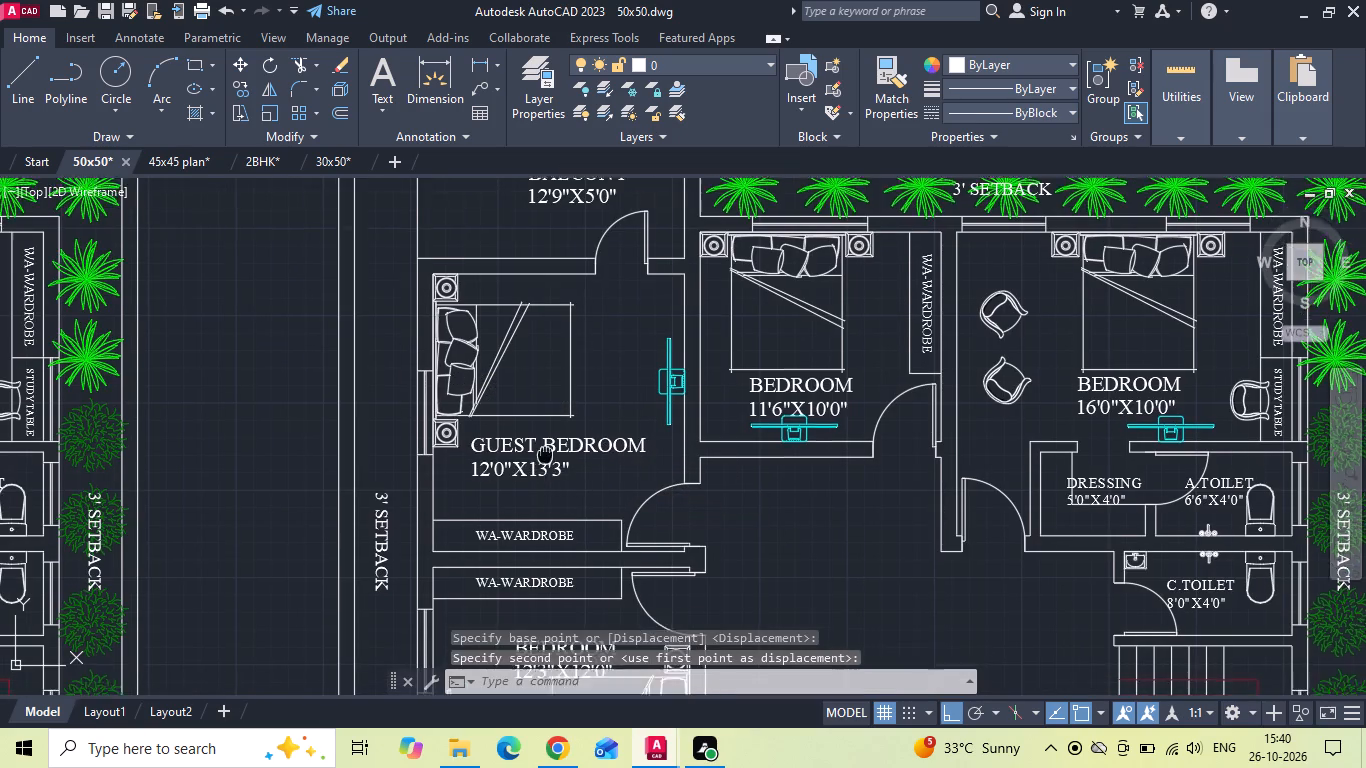
middle_drag(550, 436, 558, 411)
scroll(605, 353, down, 2)
middle_drag(629, 492, 631, 370)
scroll(627, 424, up, 3)
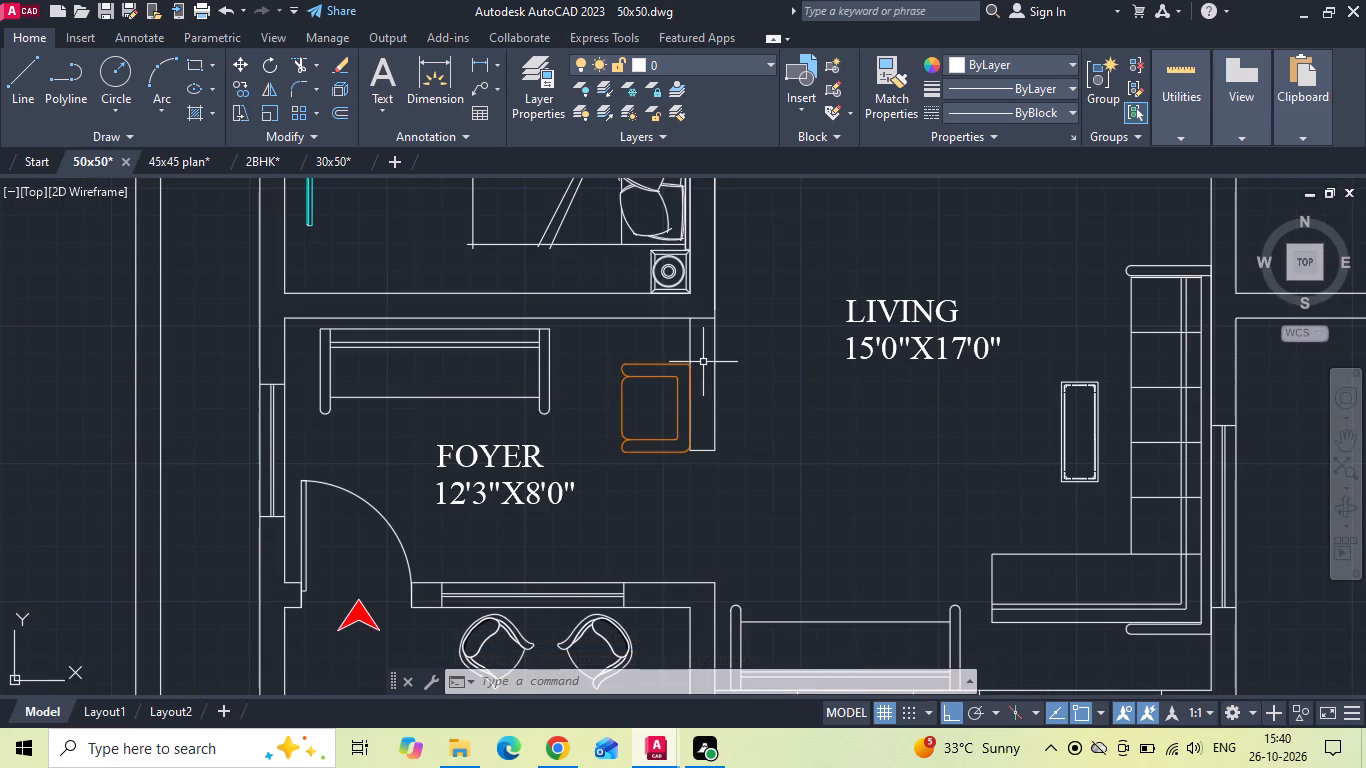
click(711, 250)
click(711, 250)
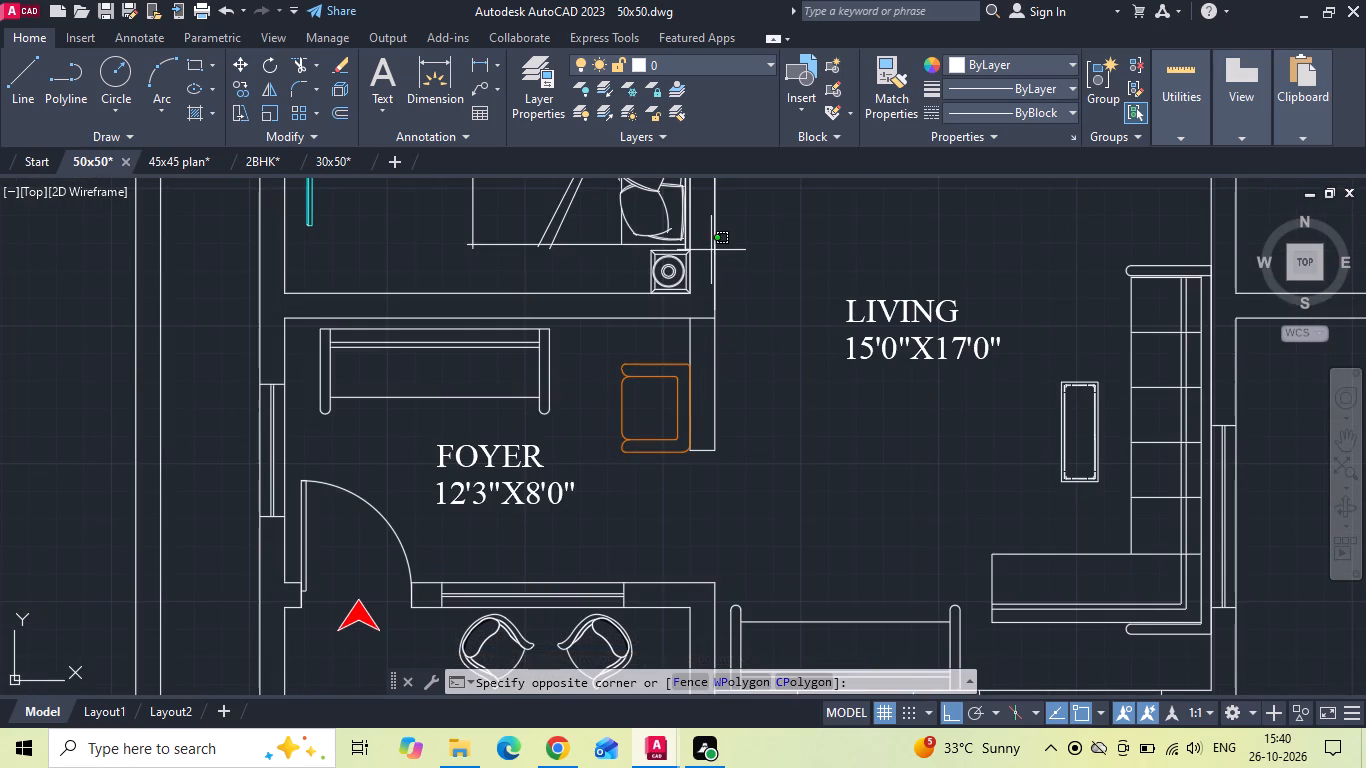
click(718, 241)
click(713, 268)
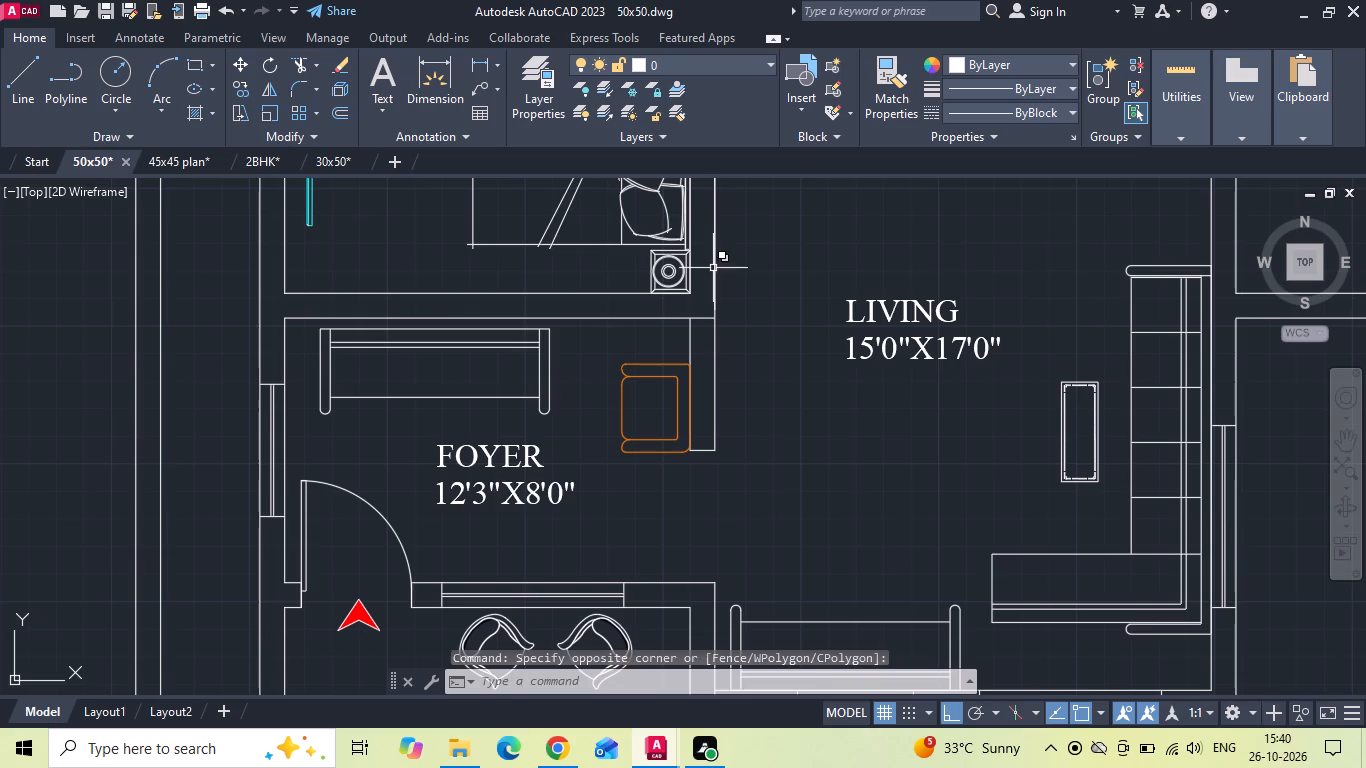
key(Delete)
Change the room label LIVING to FAMILY LOUNGE, keeping 15'0"X17'0" on the line below.
scroll(672, 508, down, 1)
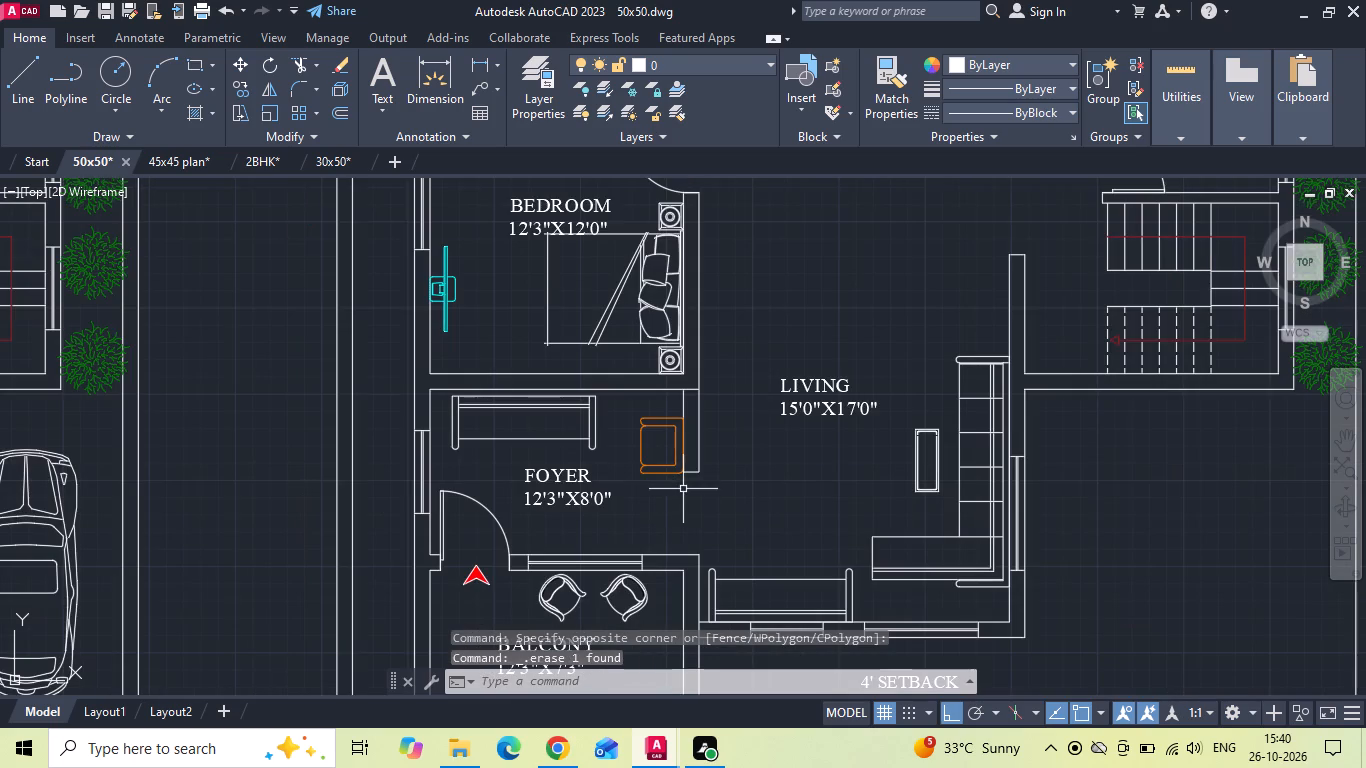
double_click(830, 390)
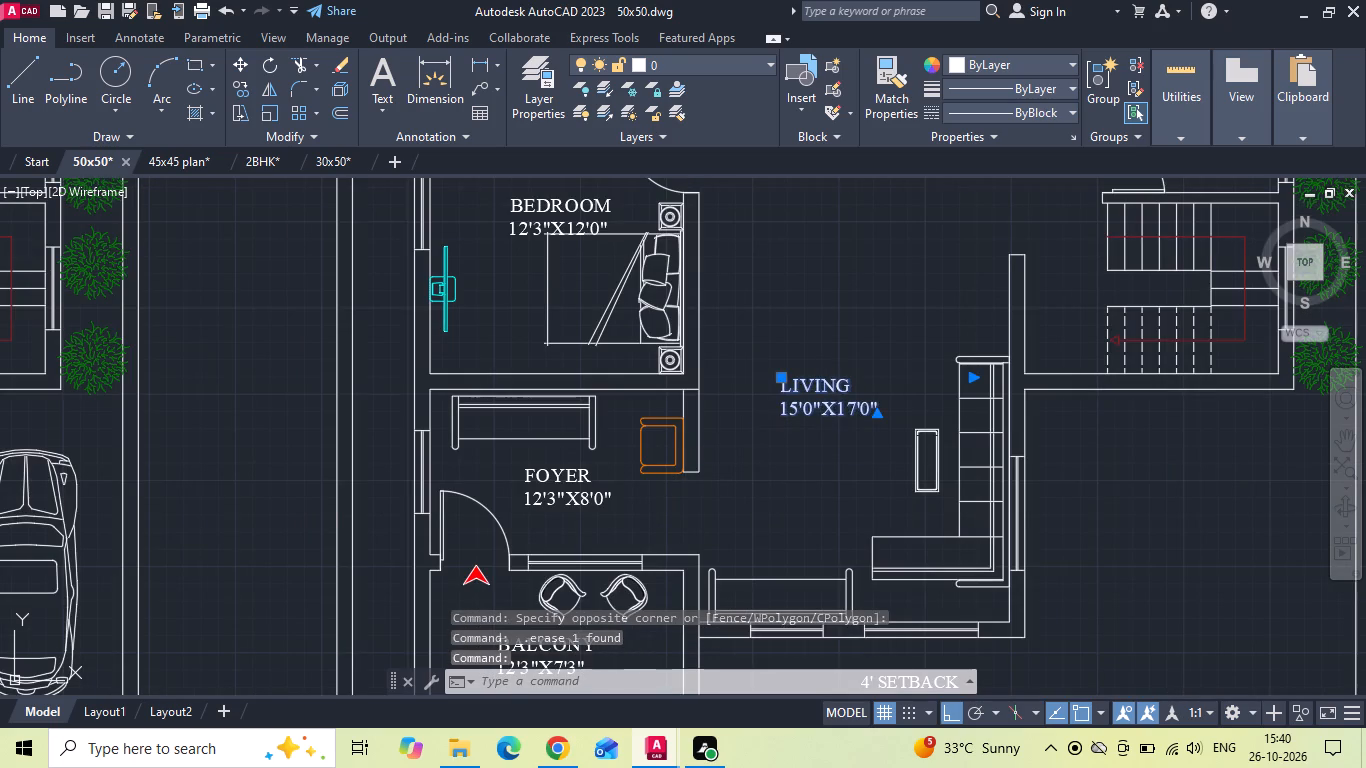
scroll(844, 394, up, 1)
drag(864, 394, 554, 393)
key(BackSpace)
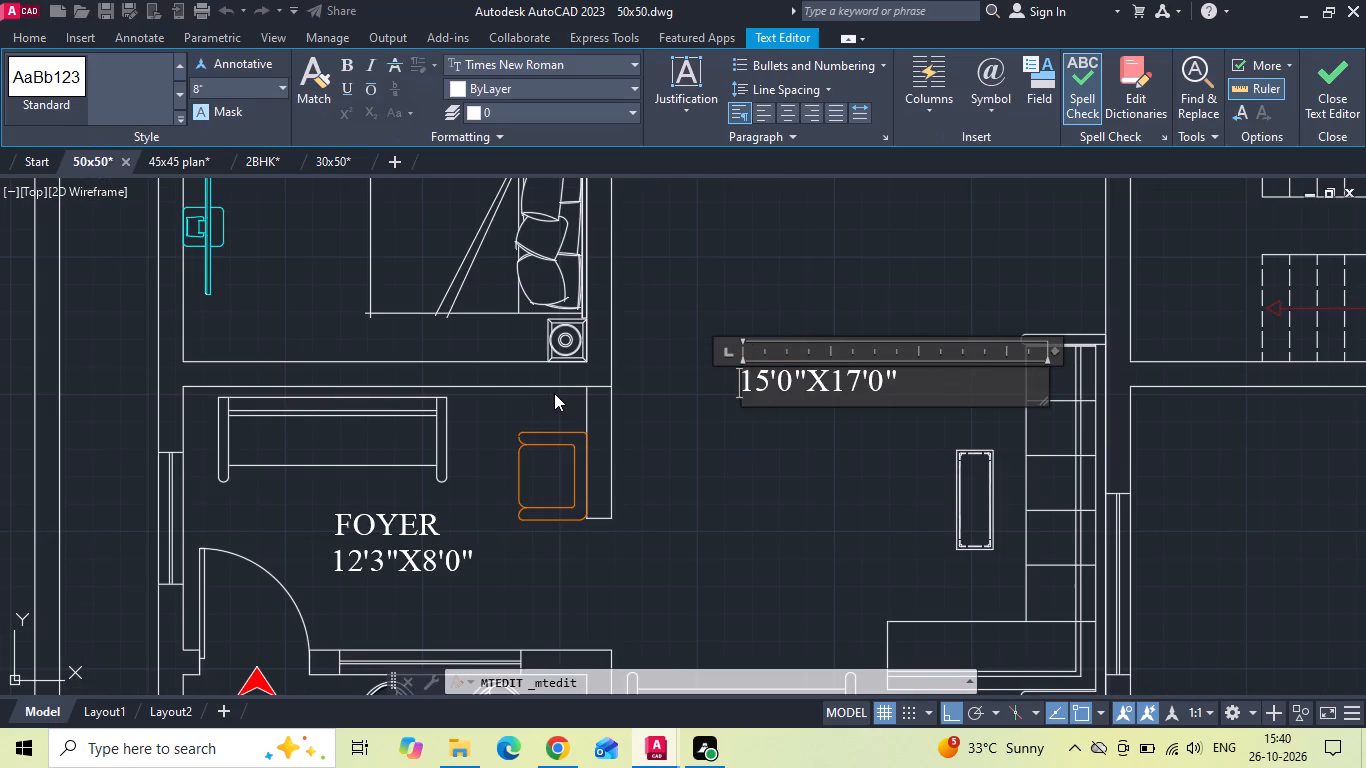
text(FAMILY)
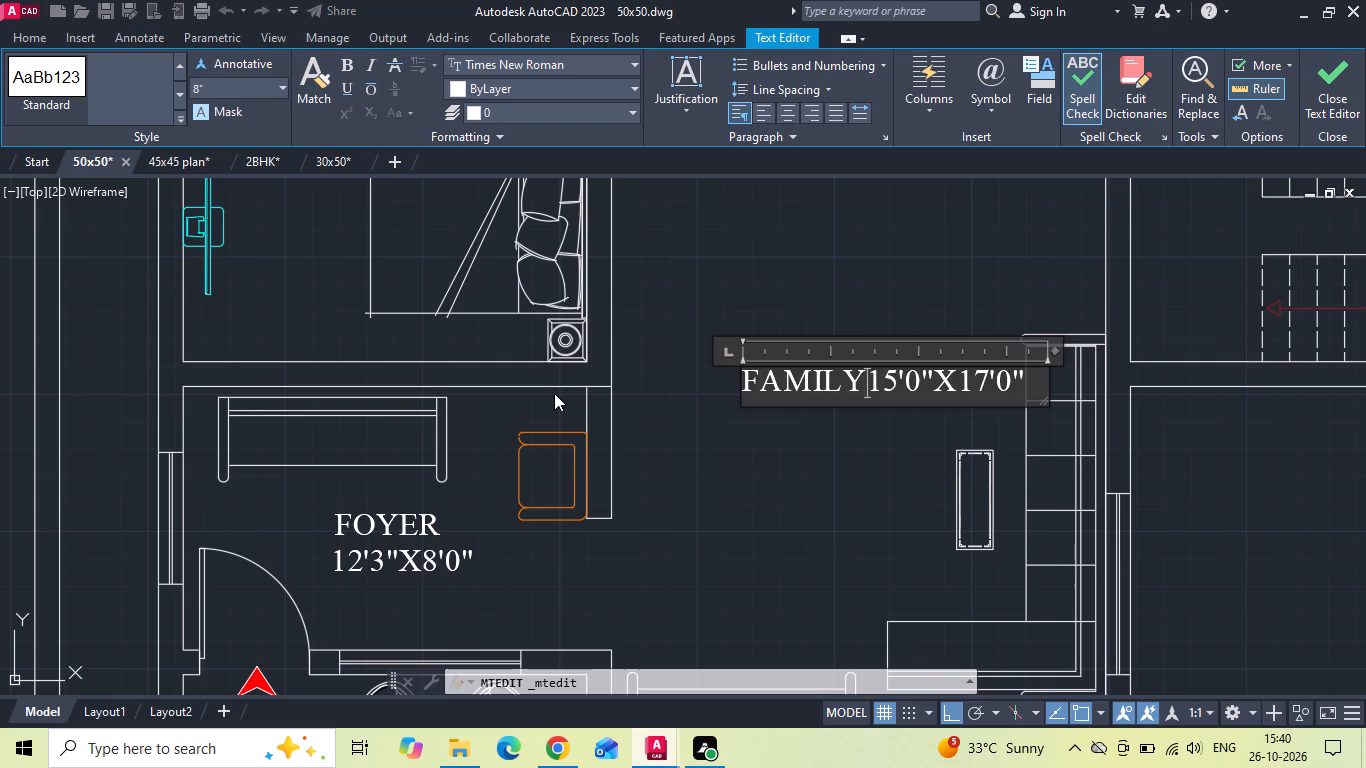
key(space)
text(LOUNGE)
key(Return)
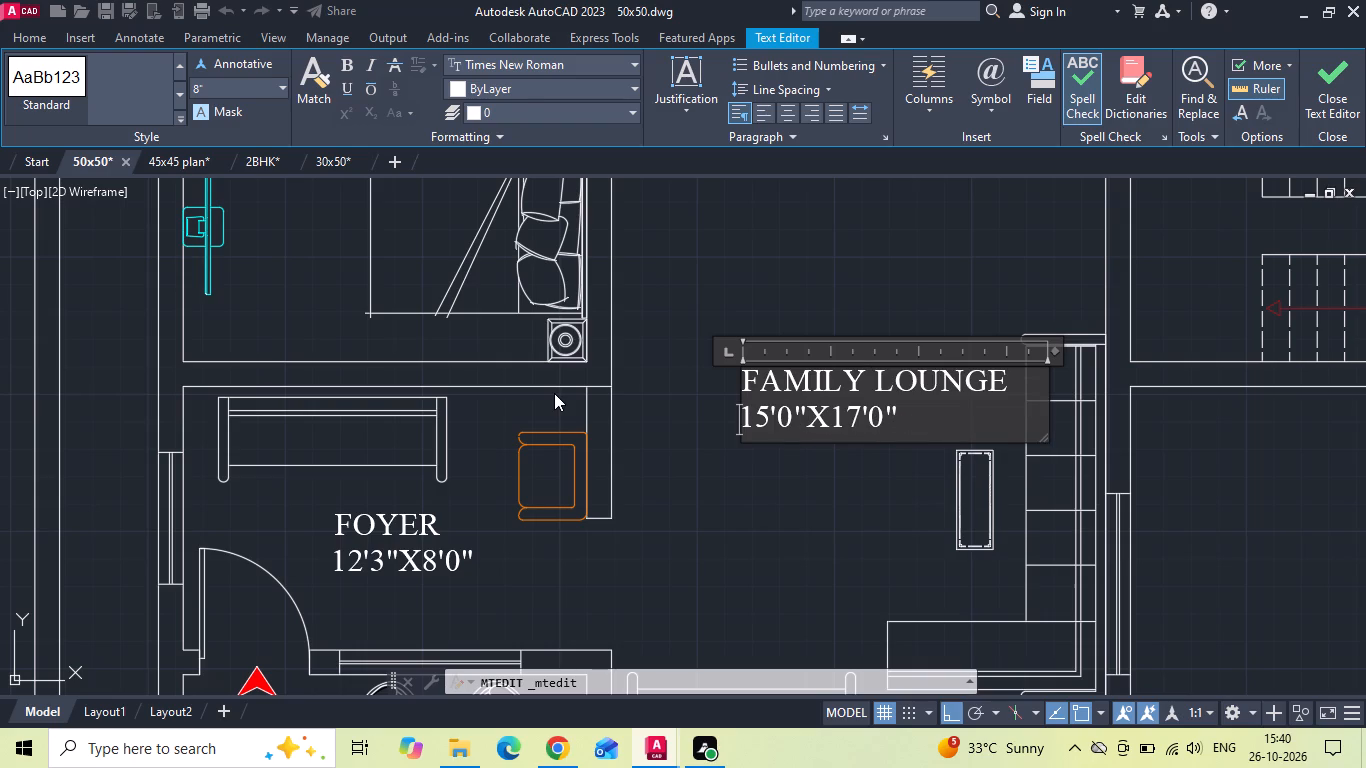
click(724, 483)
Move the FAMILY LOUNGE label slightly away from the L-shaped sofa, towards the bedroom side.
scroll(730, 485, down, 2)
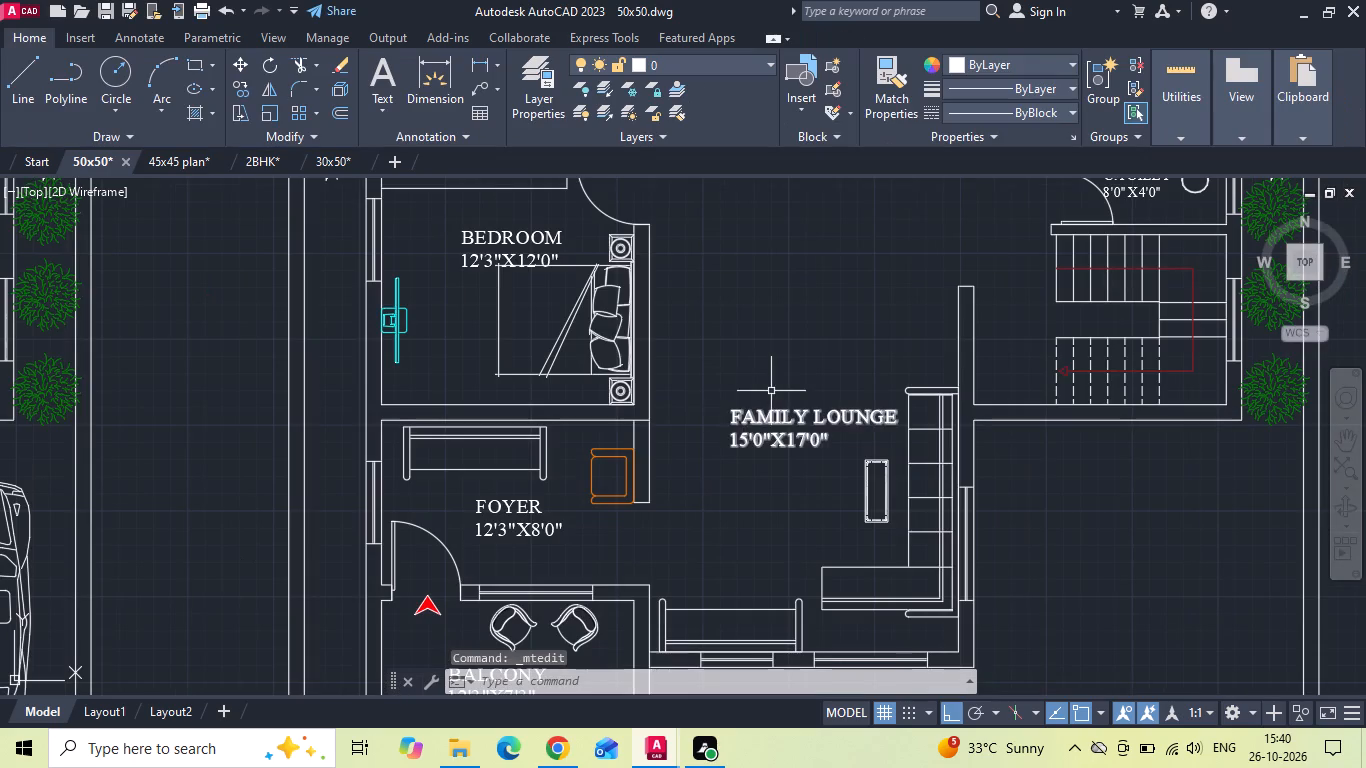
click(763, 426)
click(740, 385)
right_click(739, 384)
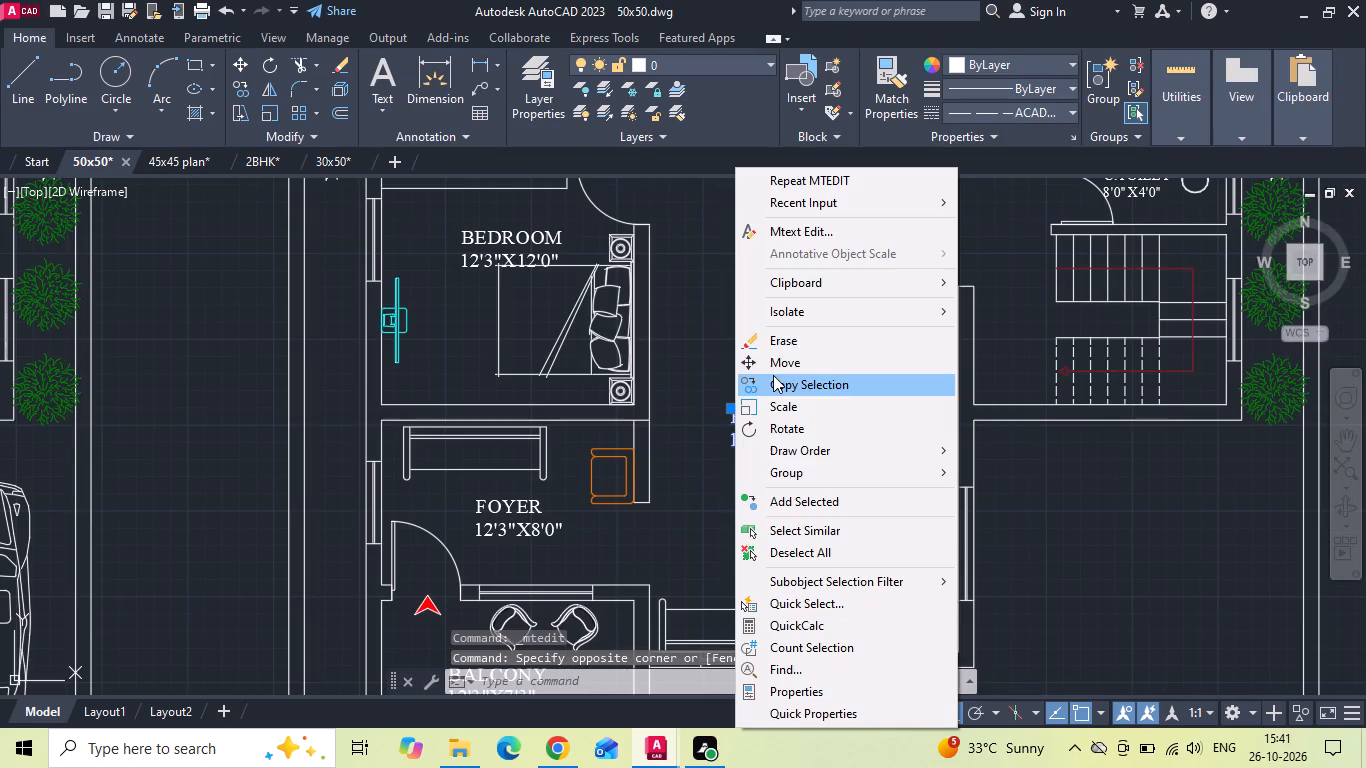
click(791, 364)
click(1161, 537)
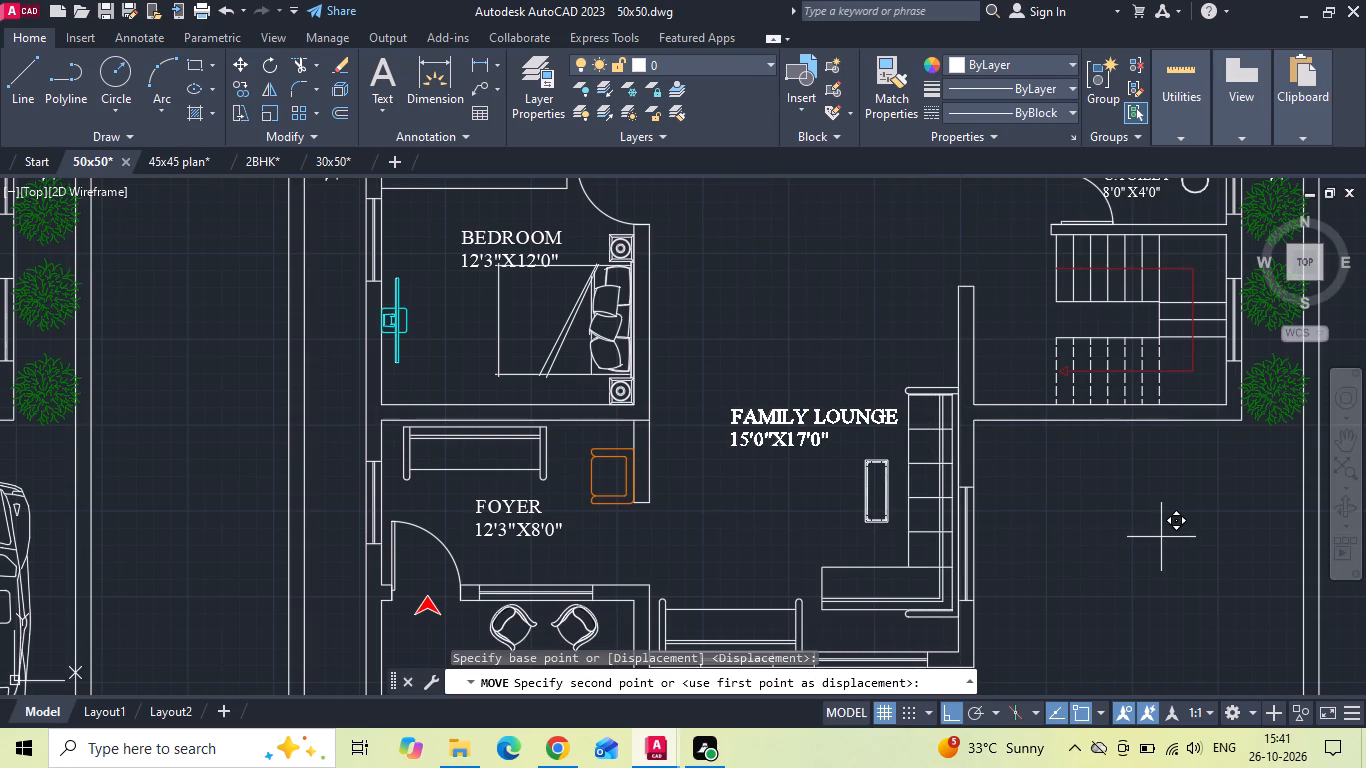
click(1143, 538)
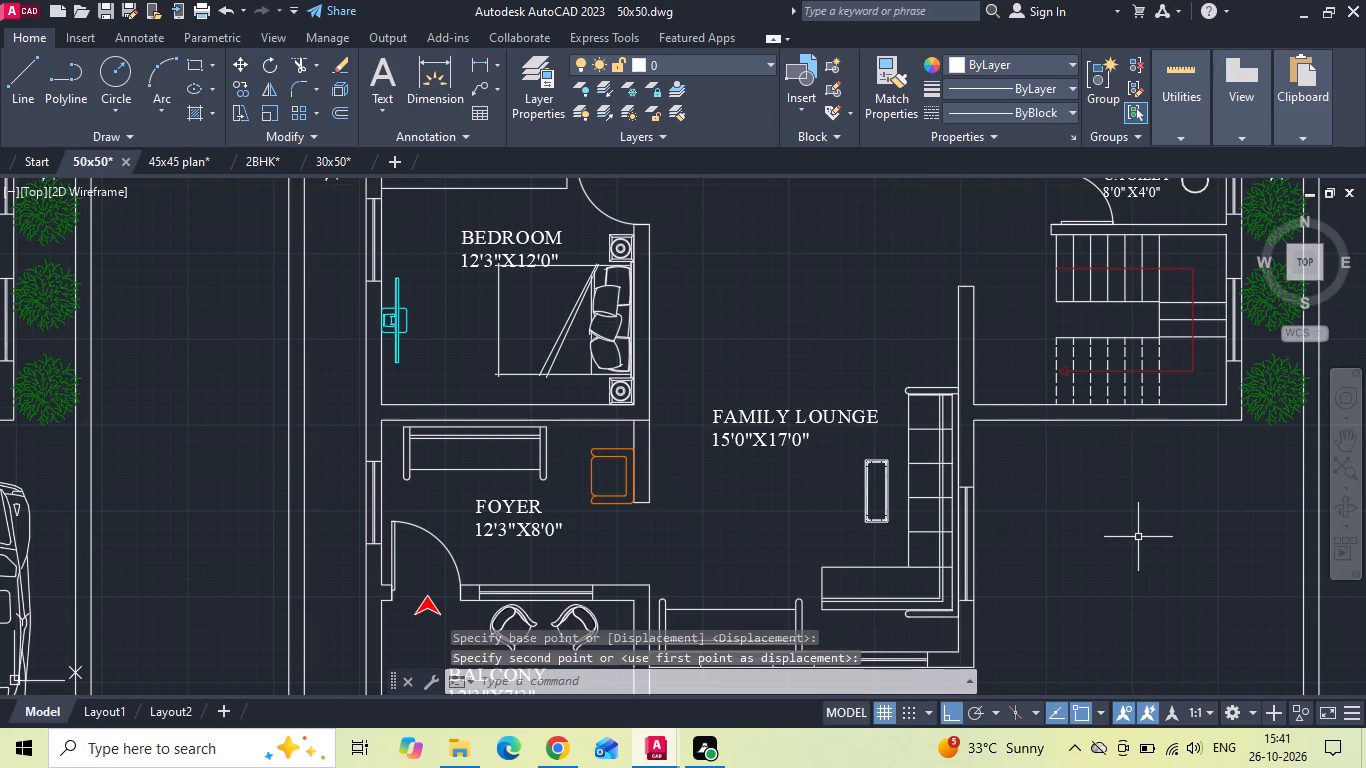
Move the long sofa from the foyer about 13' straight across into the family lounge.
middle_drag(823, 459, 806, 414)
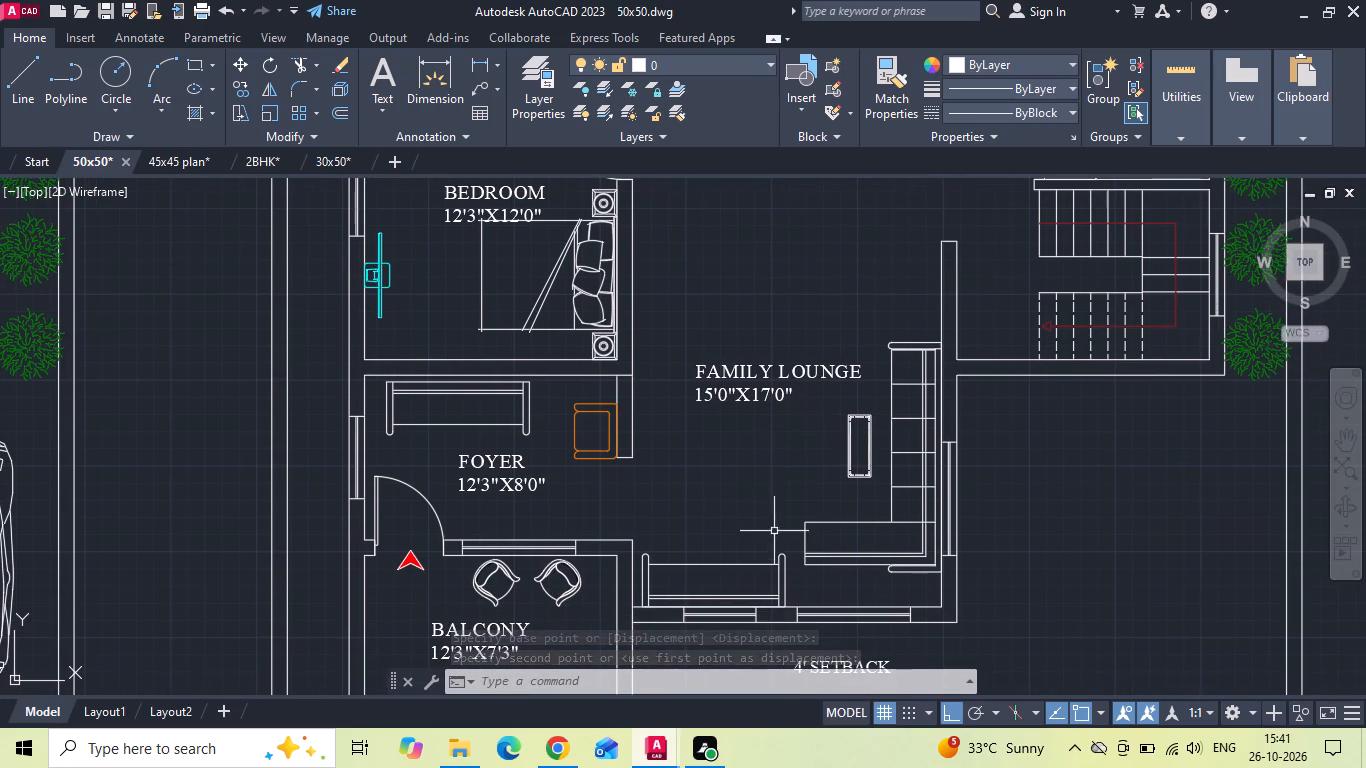
drag(546, 403, 528, 407)
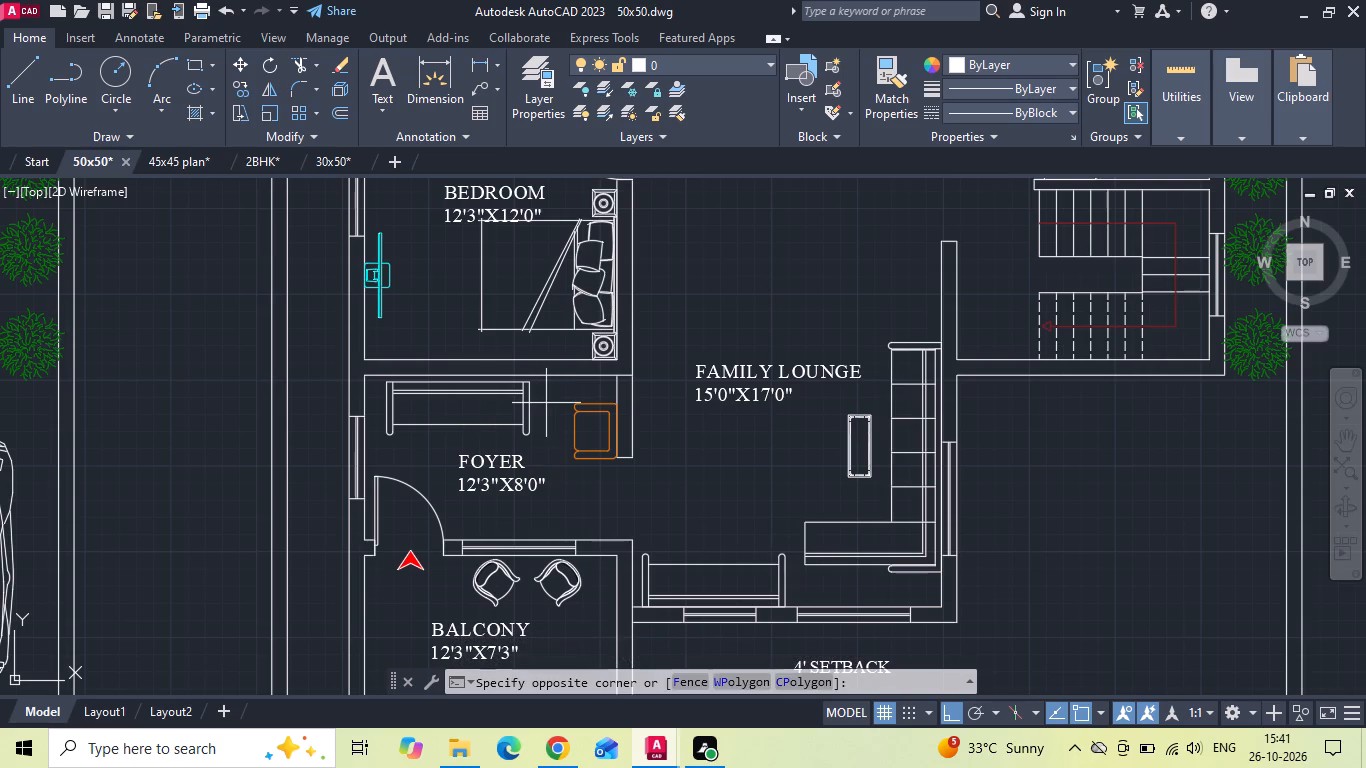
key(Escape)
scroll(381, 369, up, 1)
drag(379, 368, 388, 403)
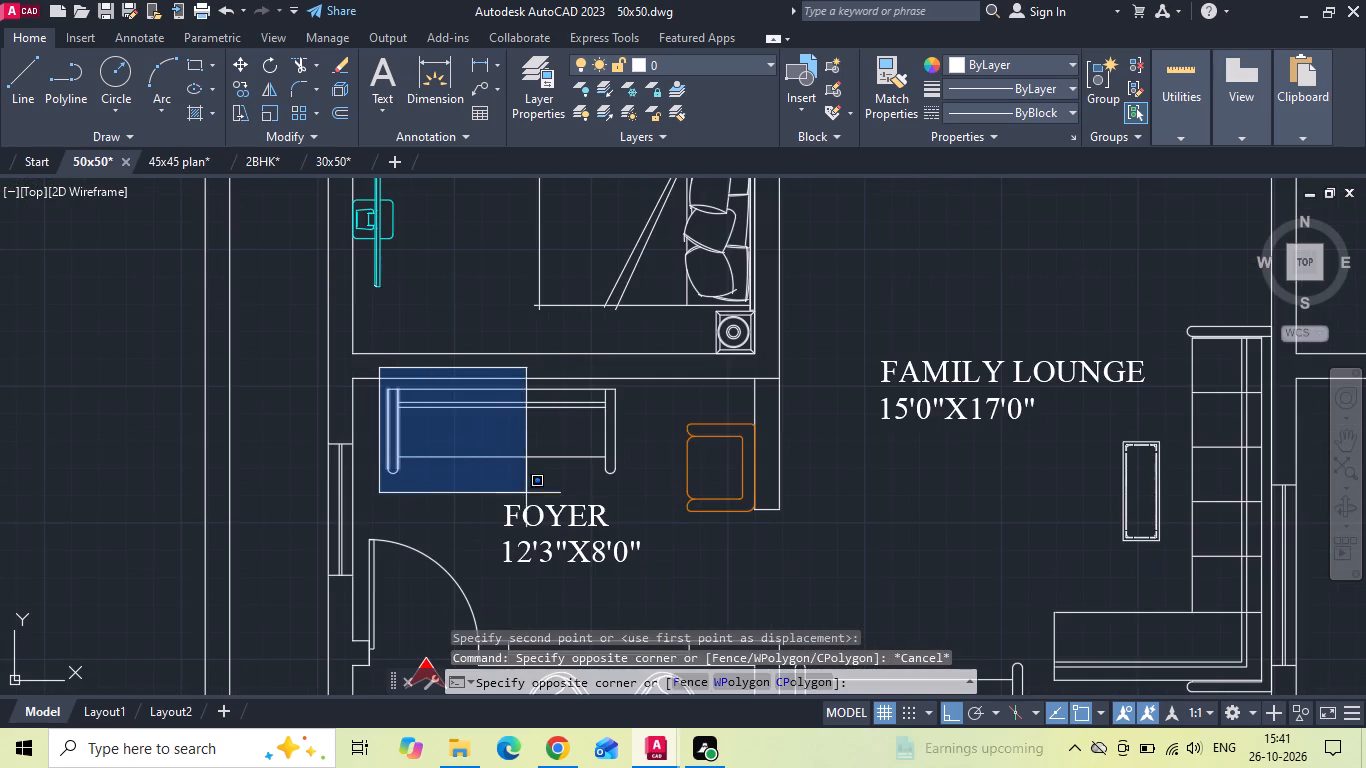
click(634, 500)
right_drag(636, 497, 632, 487)
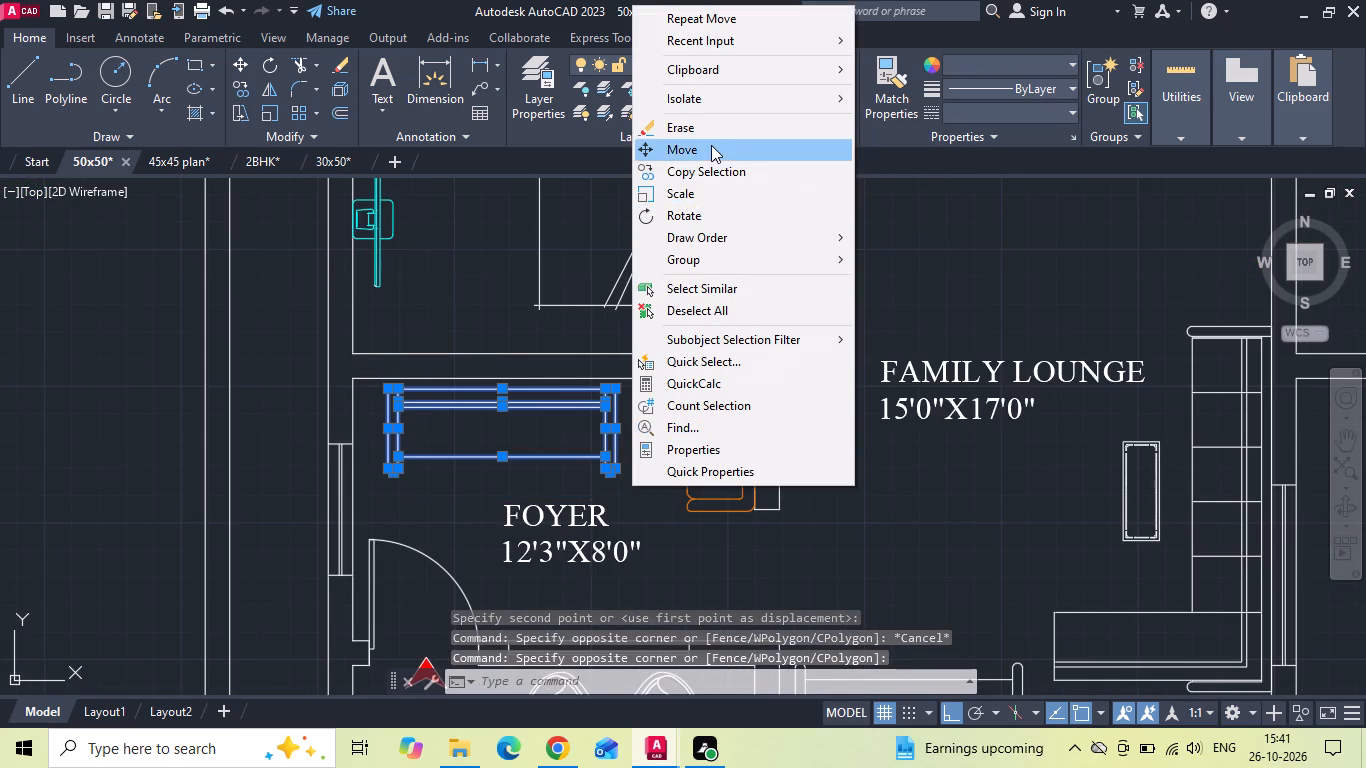
click(711, 145)
scroll(456, 400, down, 1)
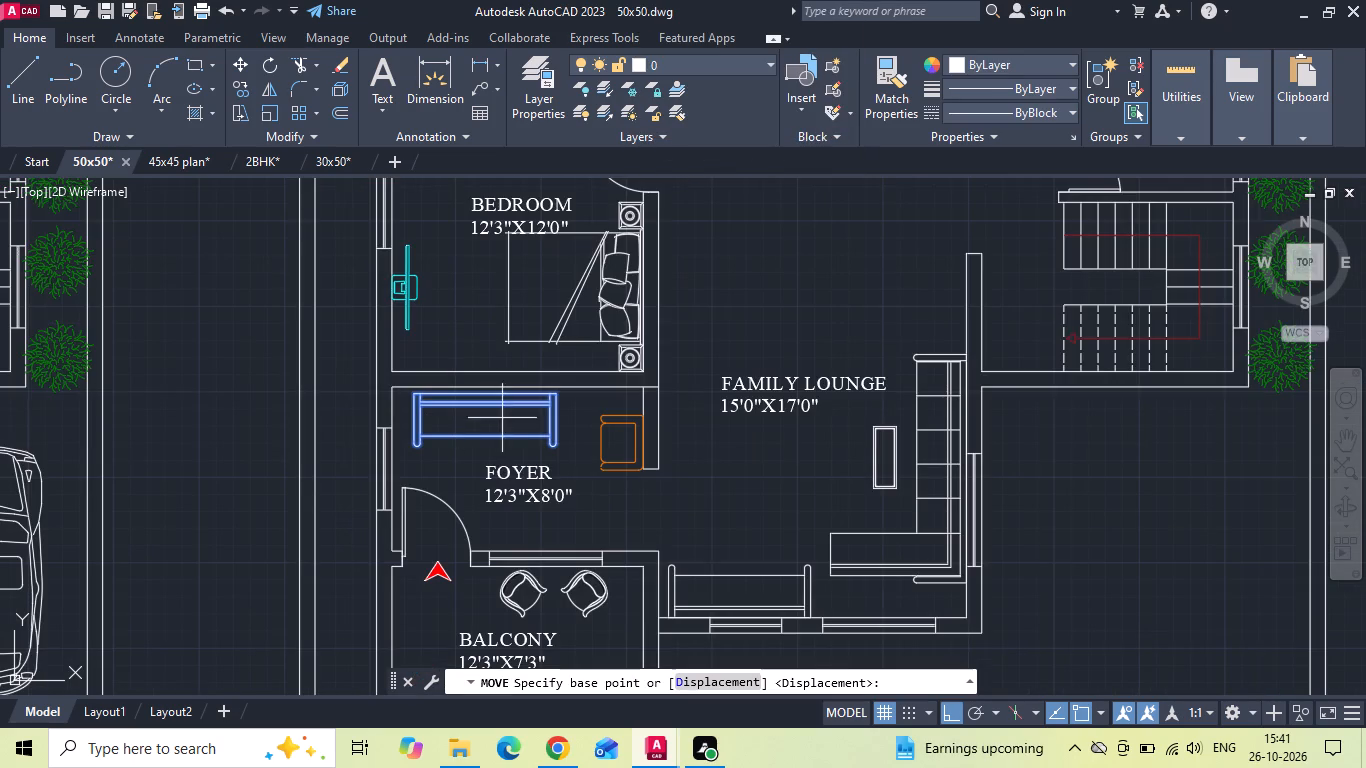
click(564, 428)
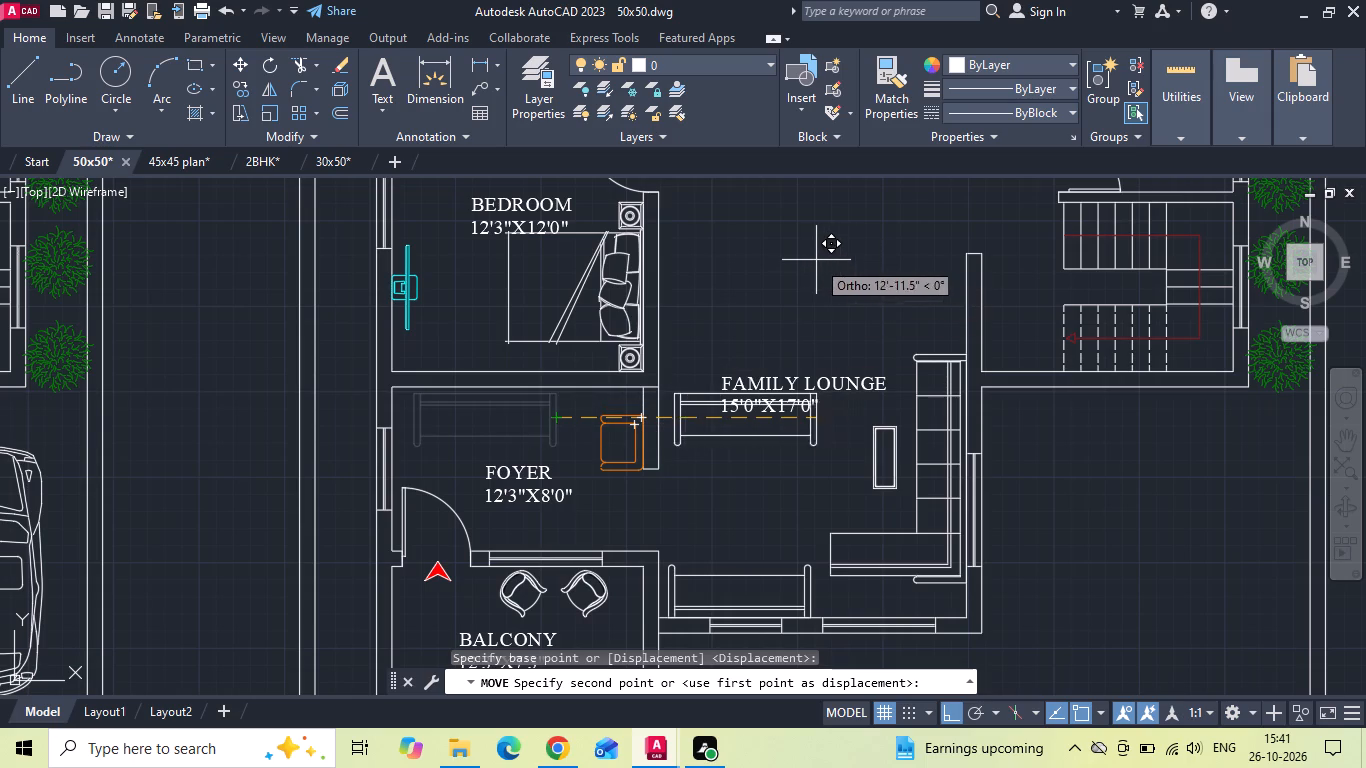
click(811, 259)
key(Escape)
Rotate the sofa moved into the family lounge by 90° so it stands parallel to the lounge's side walls.
drag(668, 373, 666, 395)
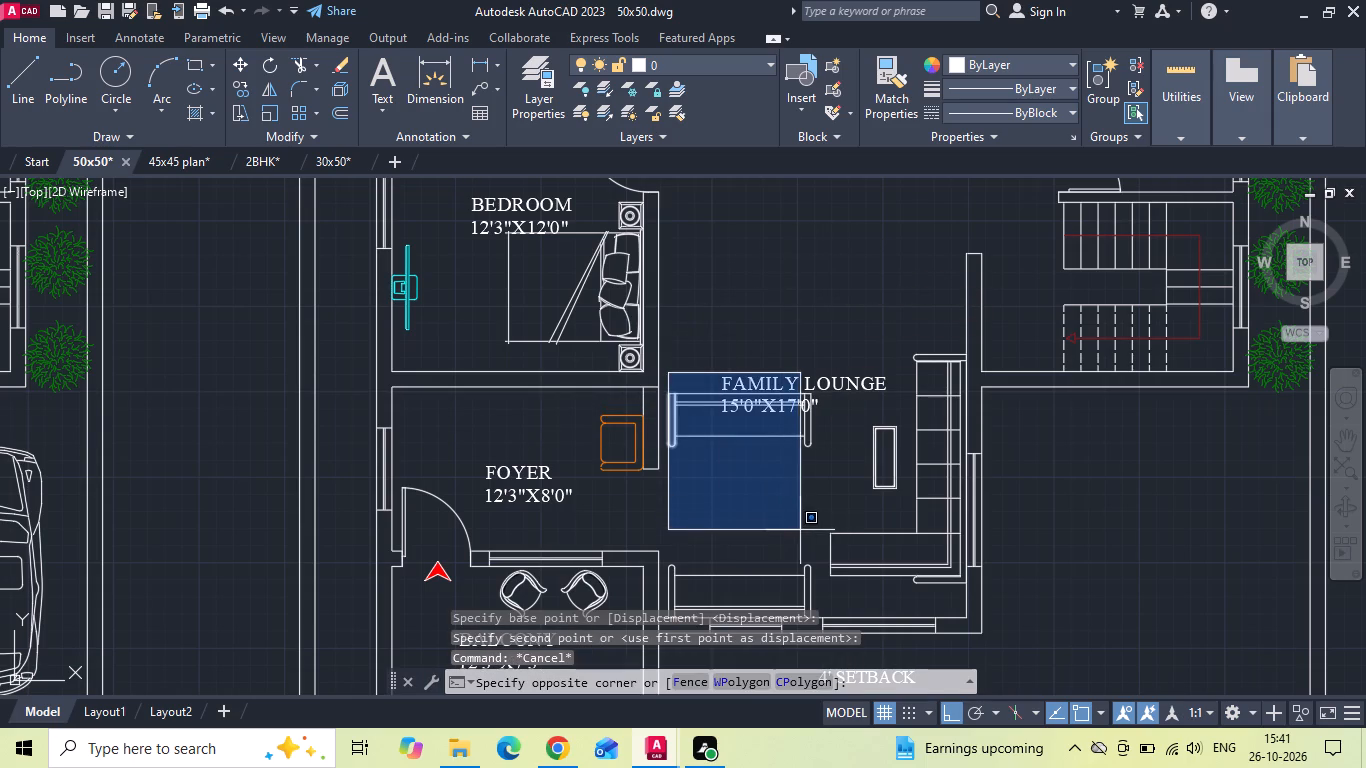
click(824, 521)
right_click(765, 277)
click(791, 455)
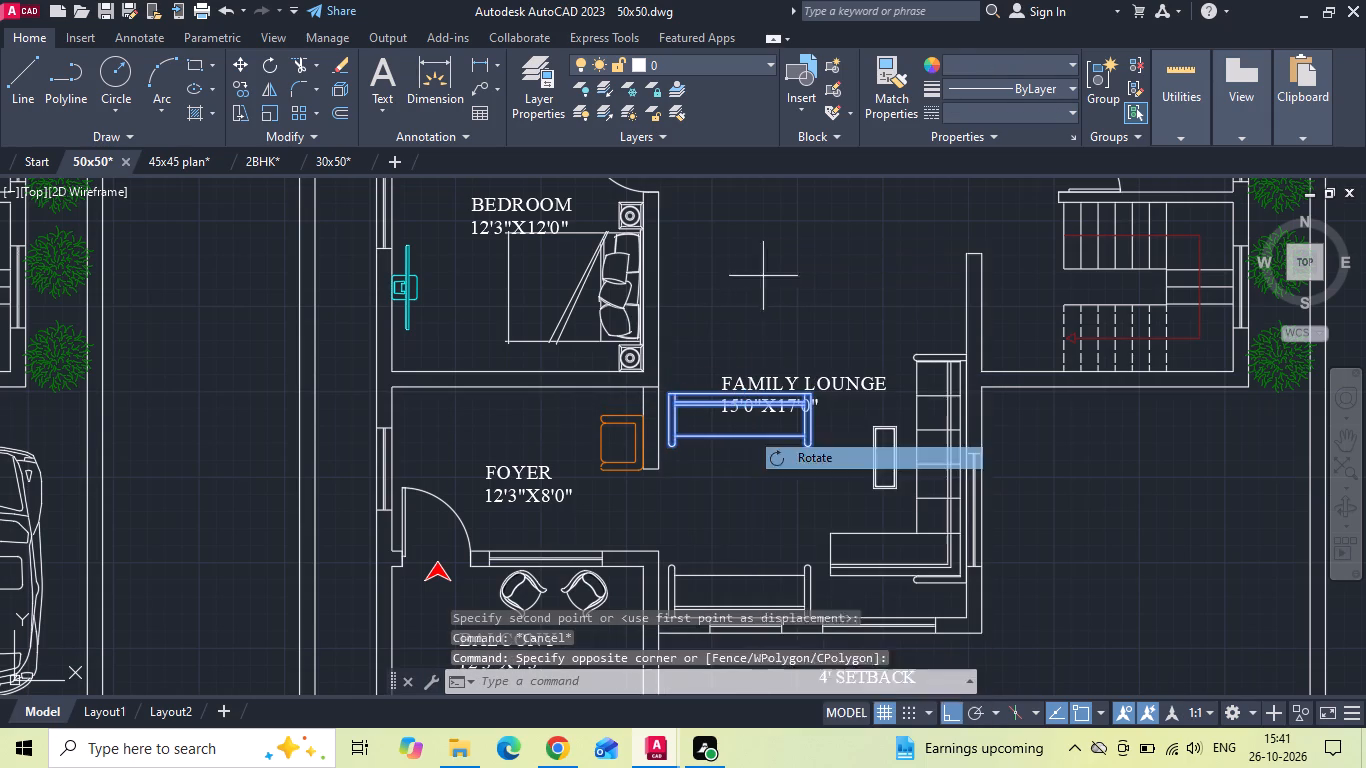
drag(761, 308, 761, 298)
click(758, 279)
Move the rotated long sofa straight across the family lounge to the wall it shares with the 12'3"X12'0" bedroom.
drag(799, 245, 833, 310)
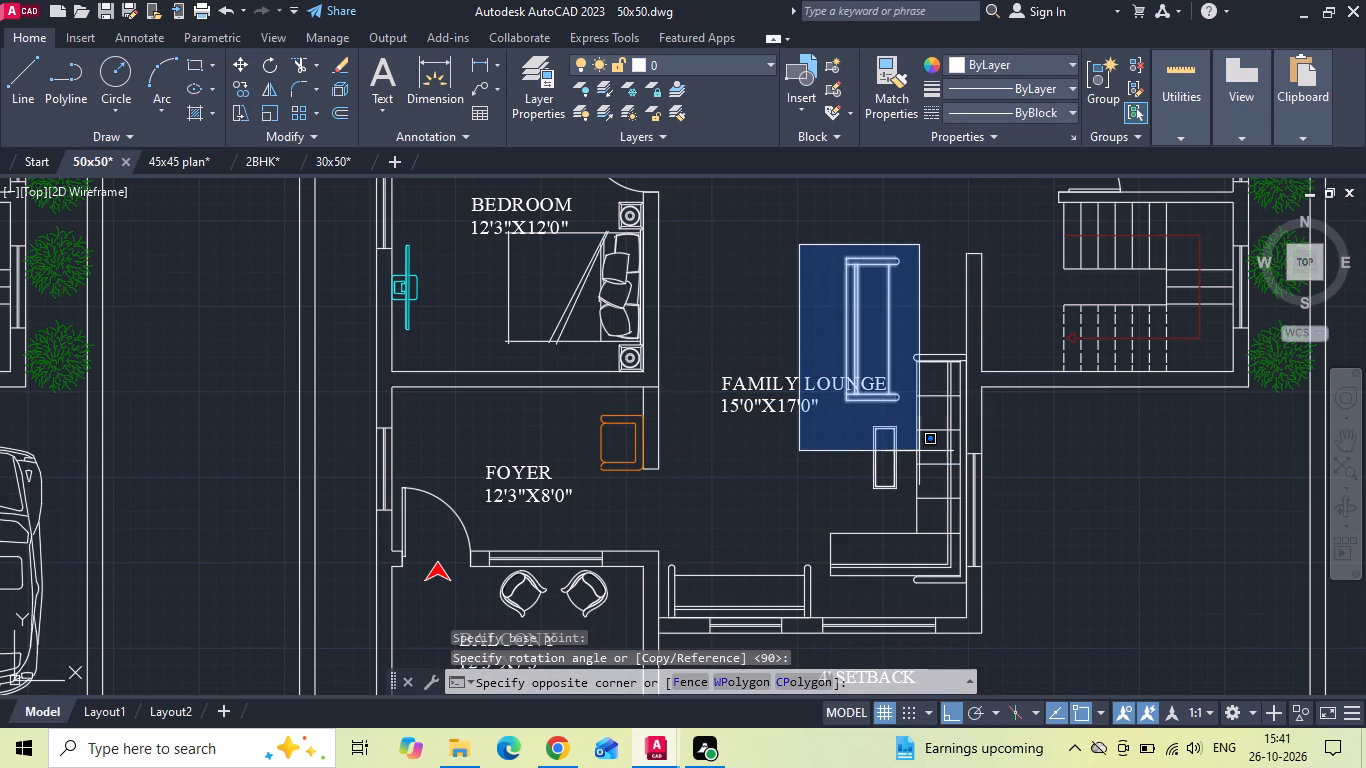
click(920, 448)
key(Escape)
drag(844, 228, 839, 237)
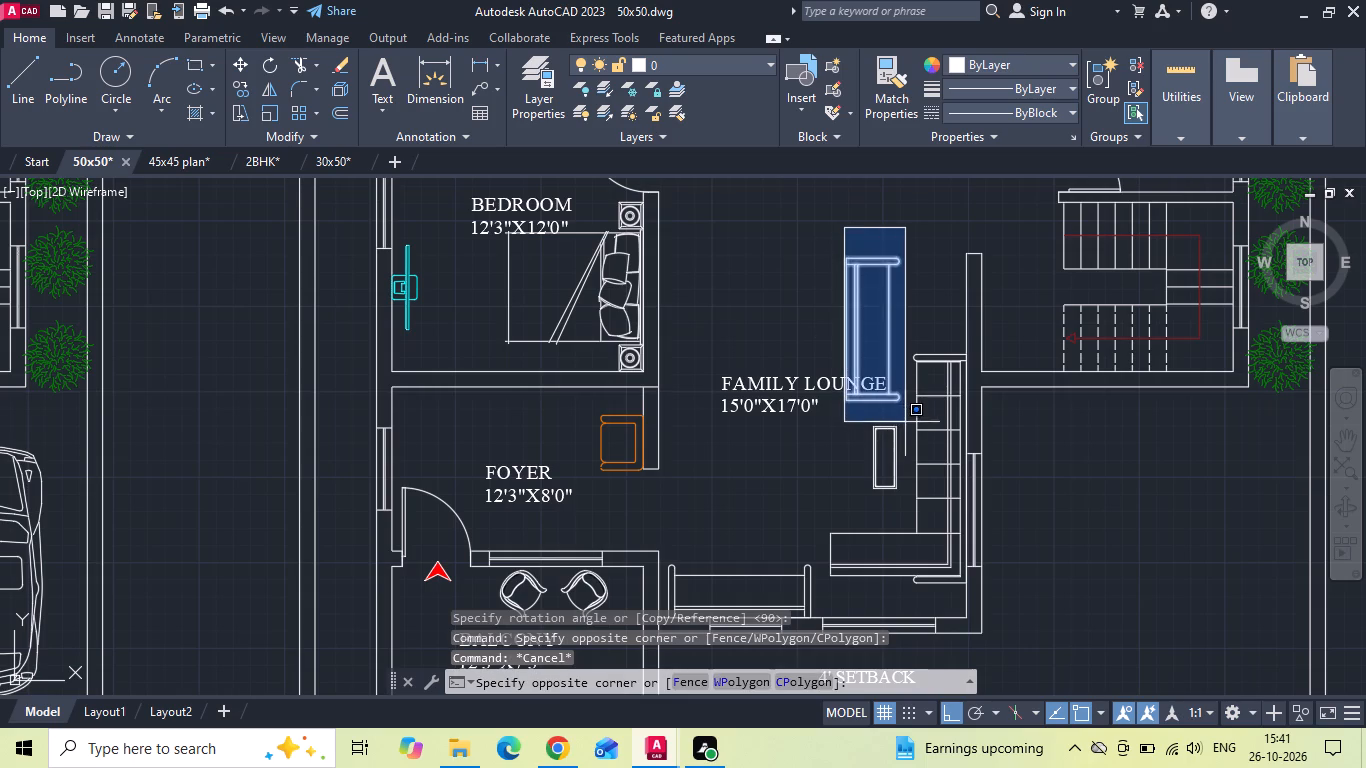
click(905, 425)
right_click(907, 289)
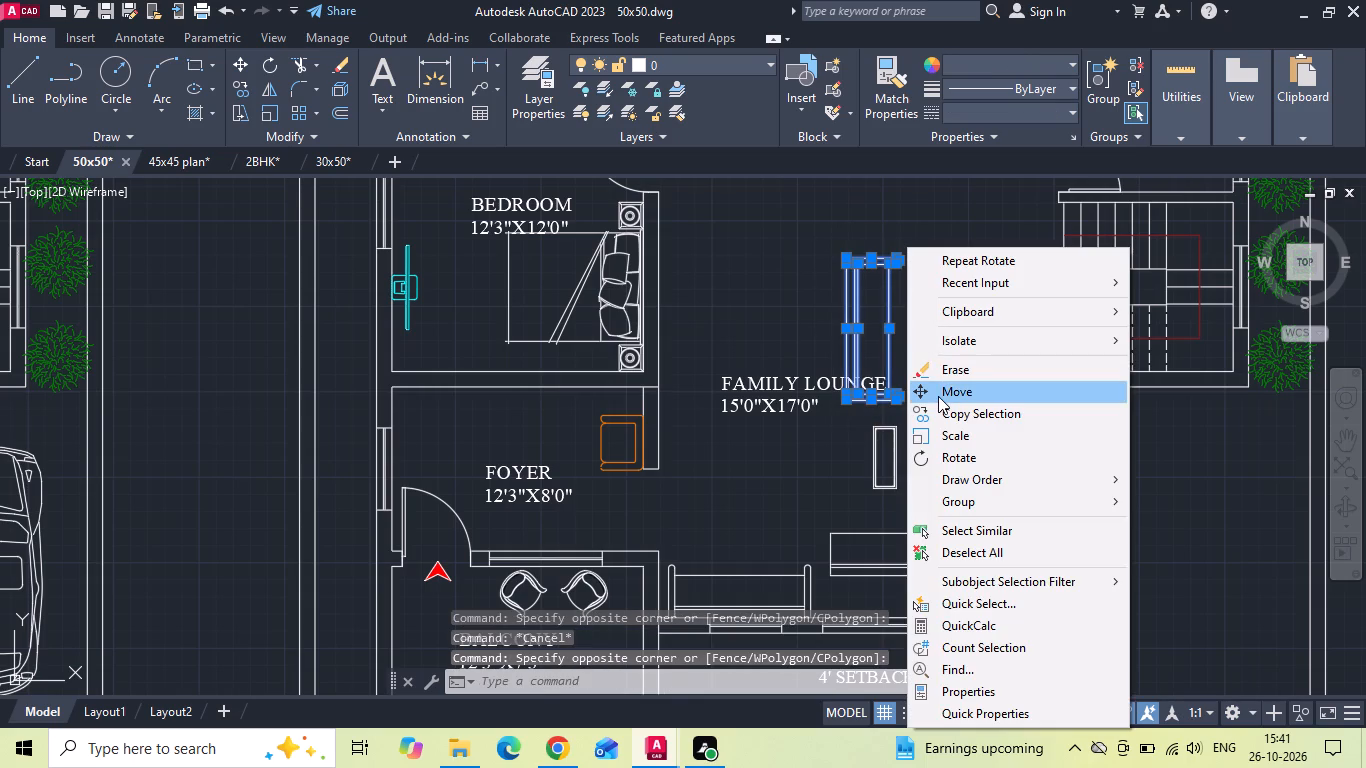
click(938, 396)
drag(944, 305, 915, 301)
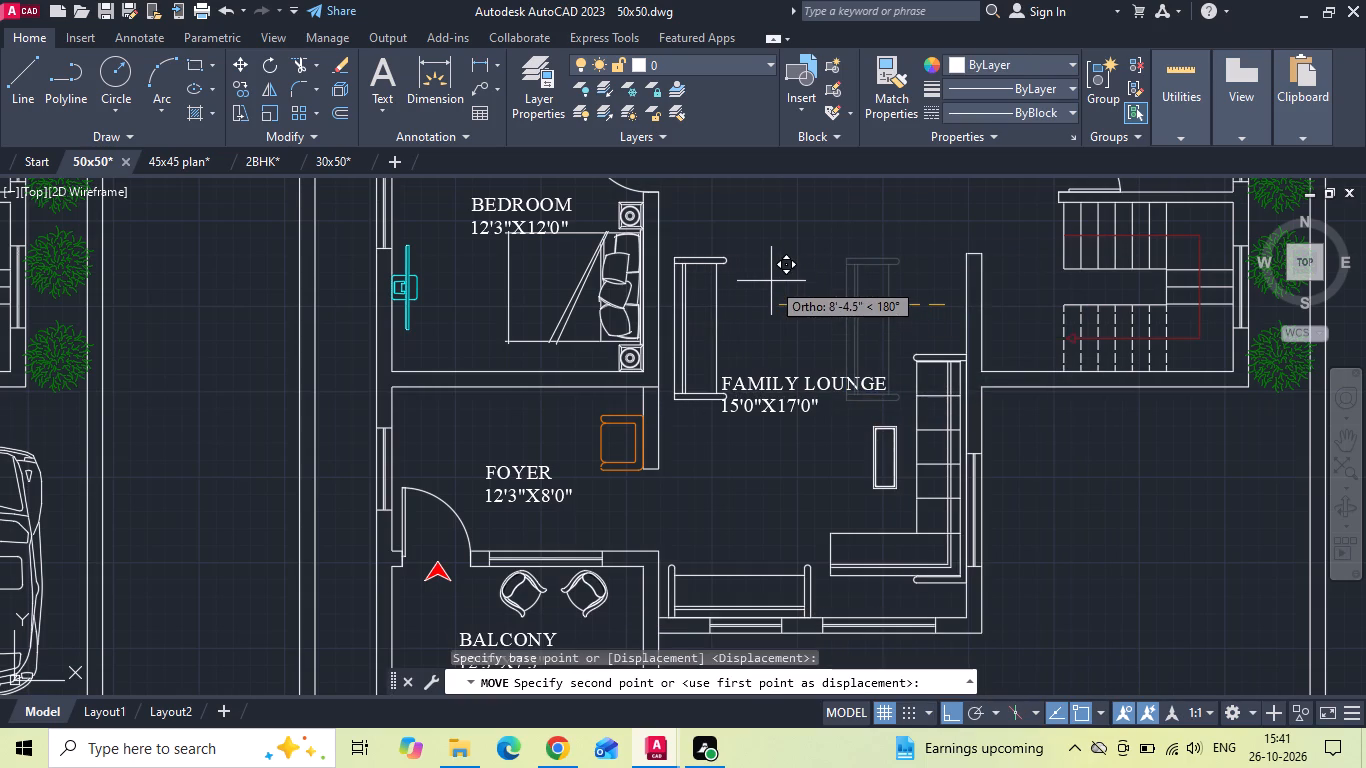
click(760, 276)
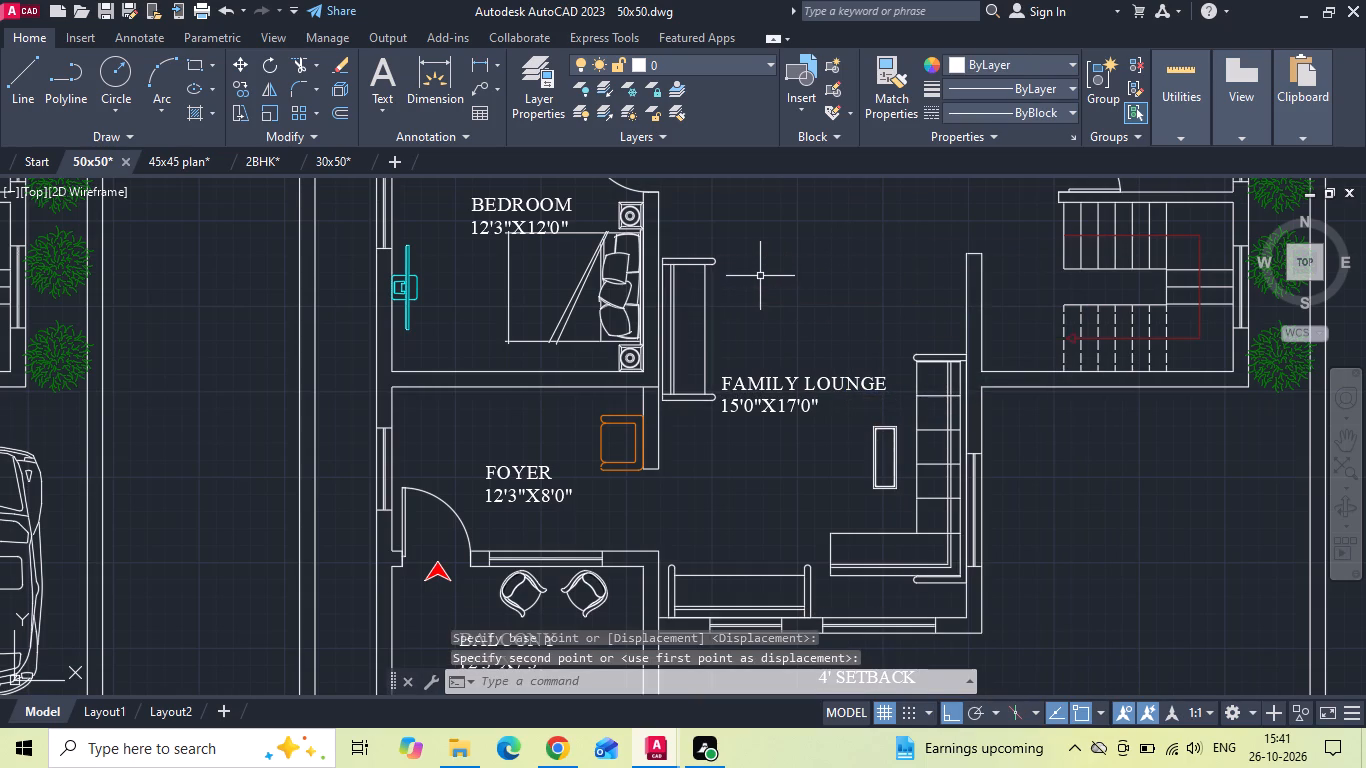
Delete the orange armchair from the first floor foyer.
click(609, 423)
key(Delete)
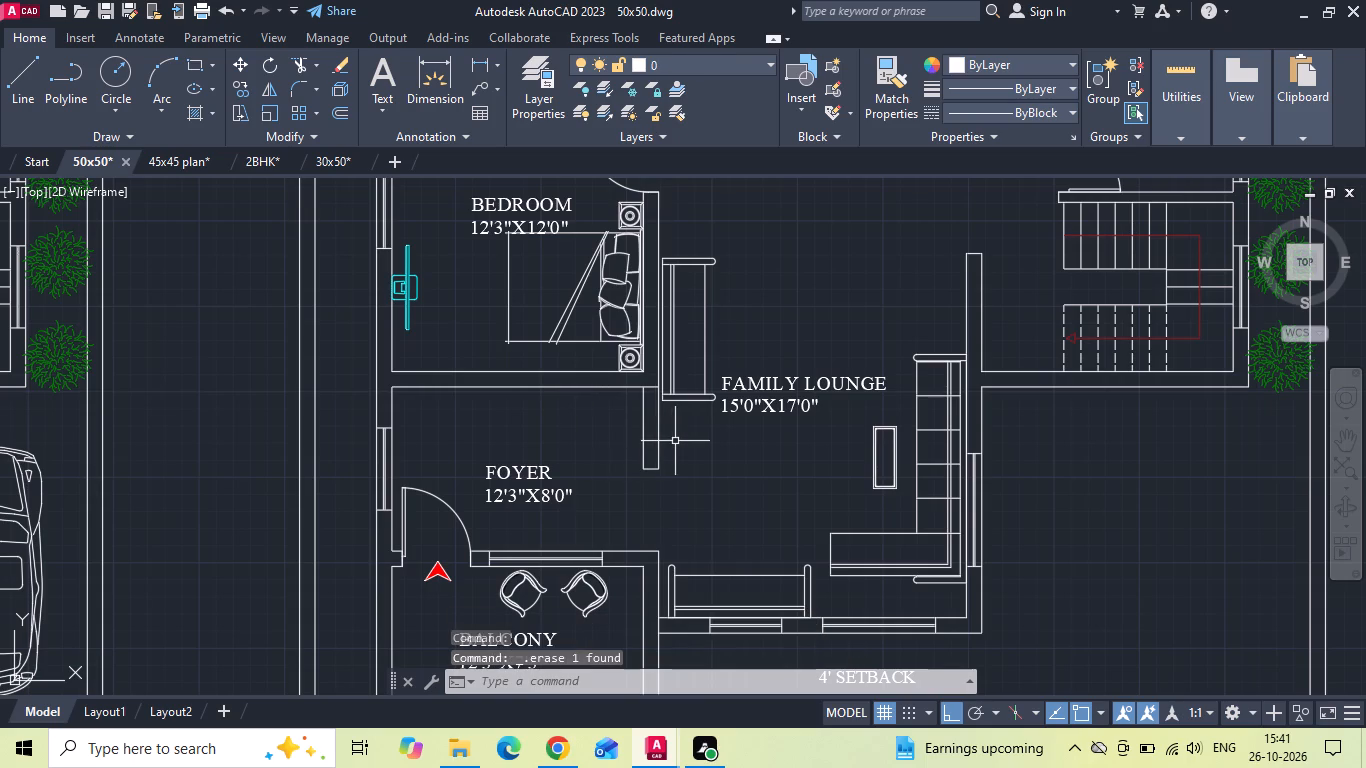
Offset the foyer wall line next to the 12'3"X12'0" bedroom by 2' into the foyer.
text(O)
key(space)
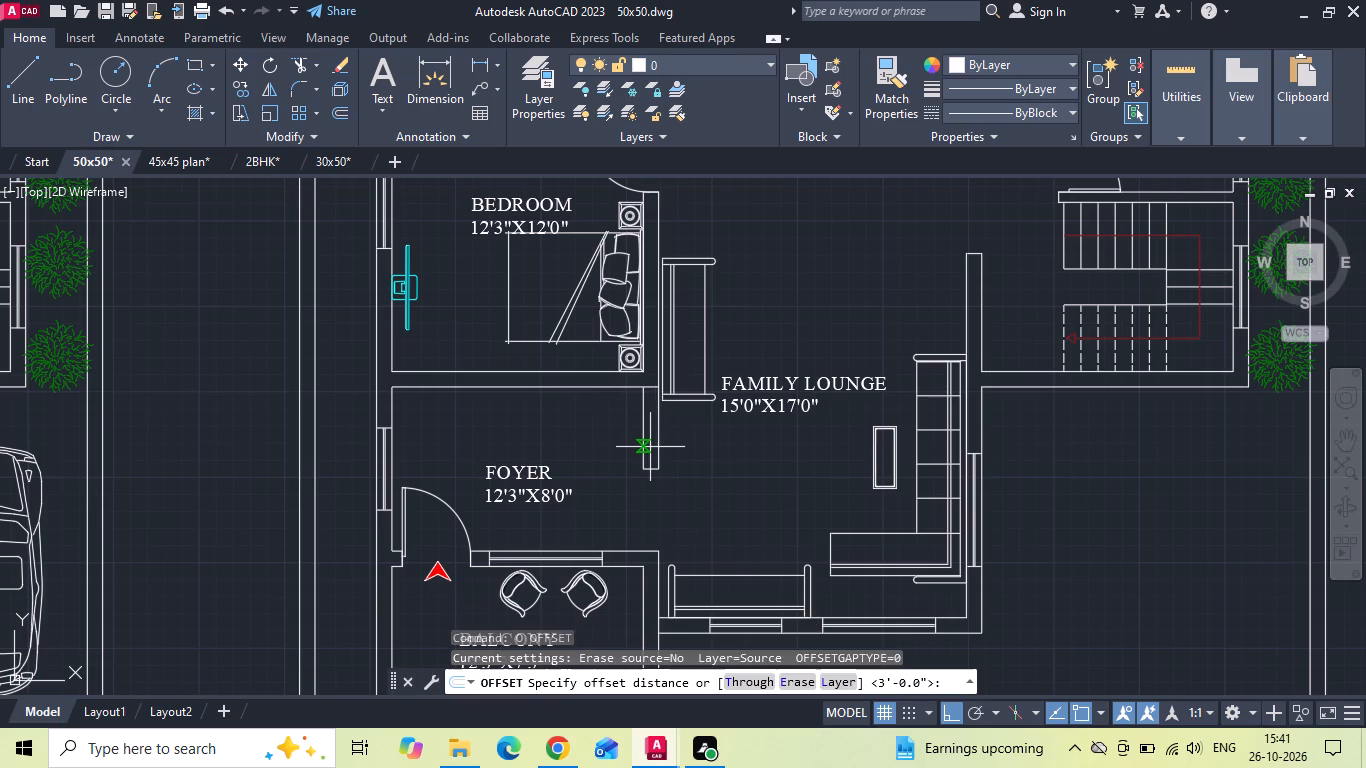
text(2')
key(Return)
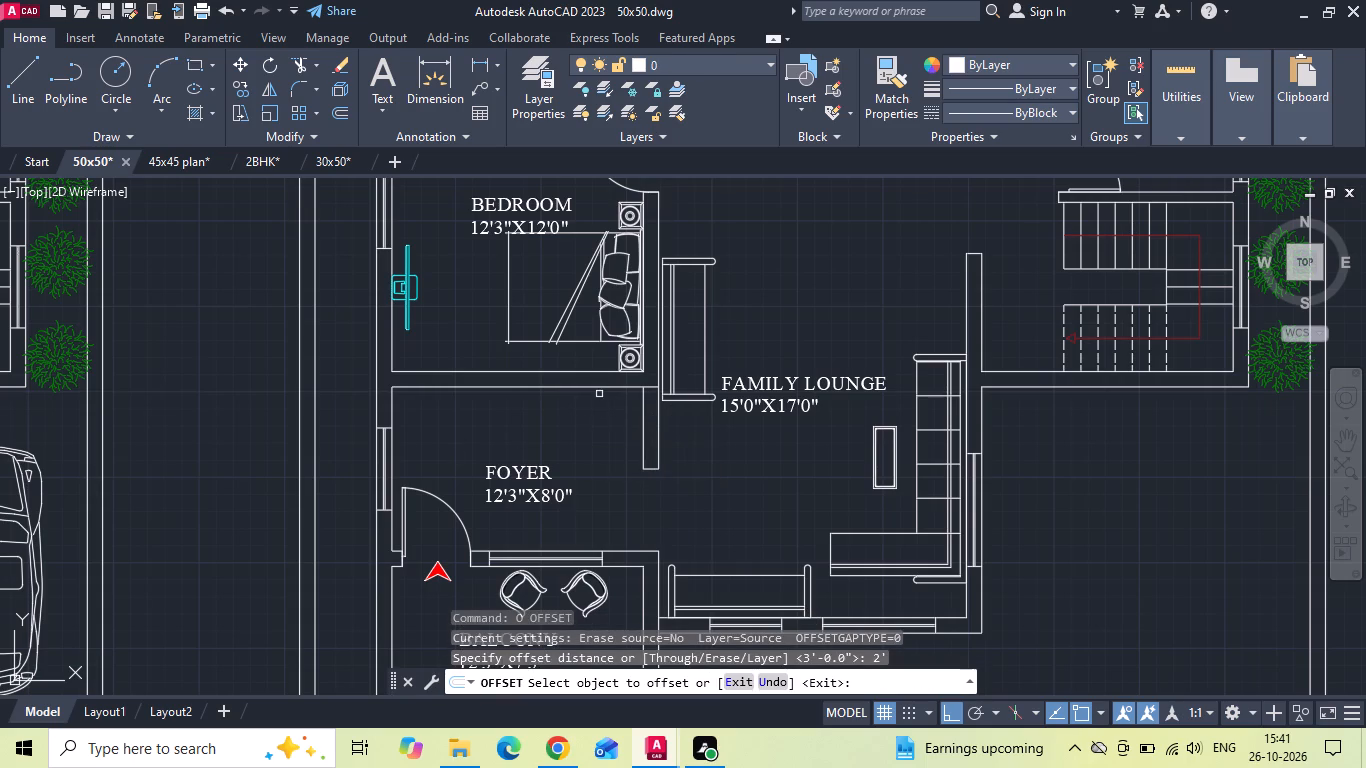
click(594, 386)
click(564, 441)
key(Escape)
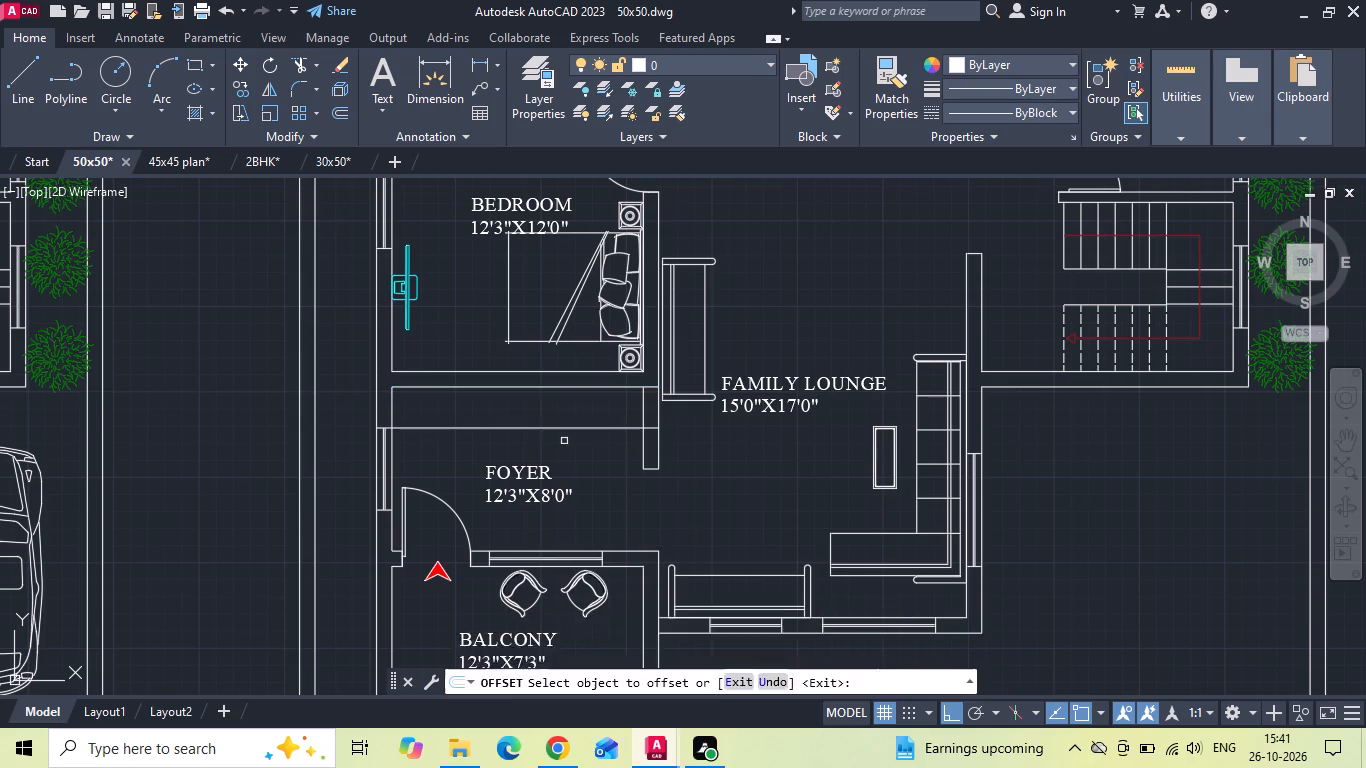
Trim the offset line and the foyer wall line where they run across the wall between foyer and family lounge.
text(TR)
key(space)
key(space)
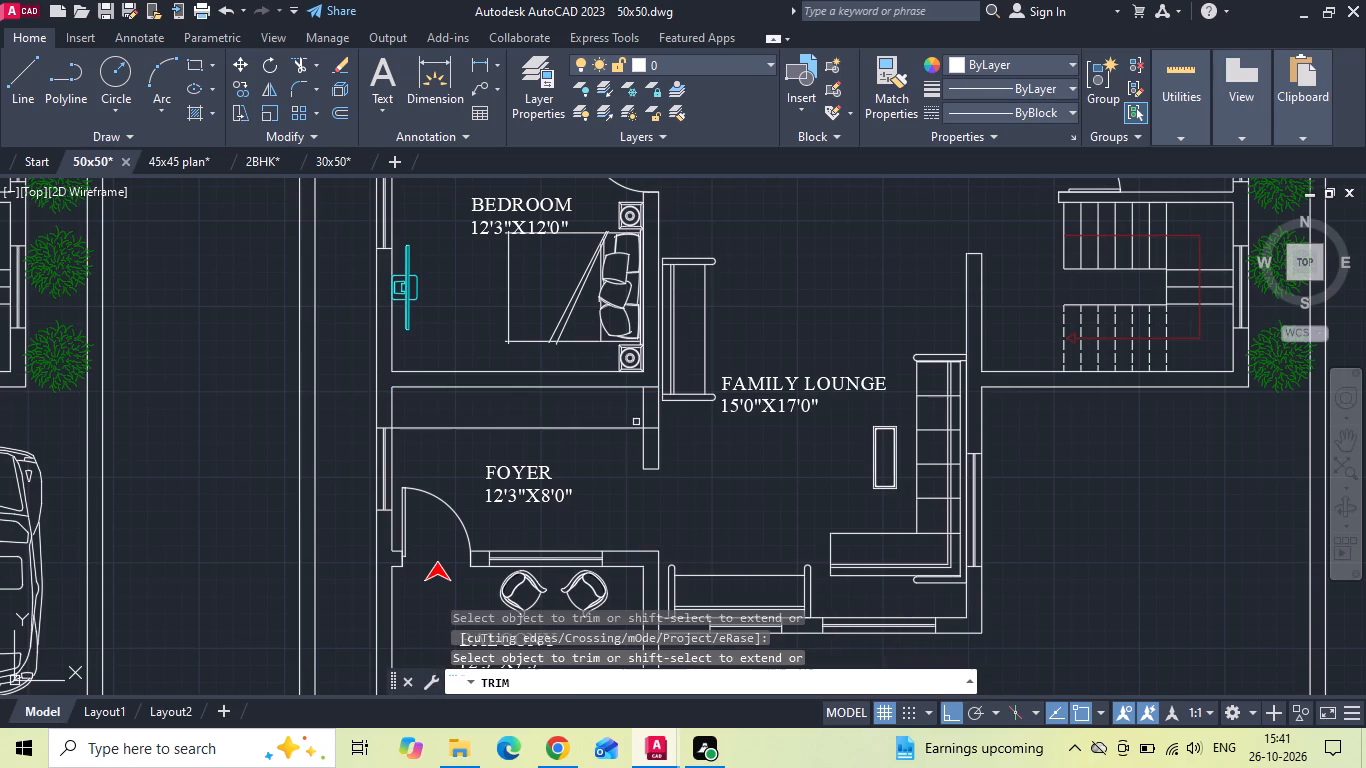
click(652, 432)
click(650, 379)
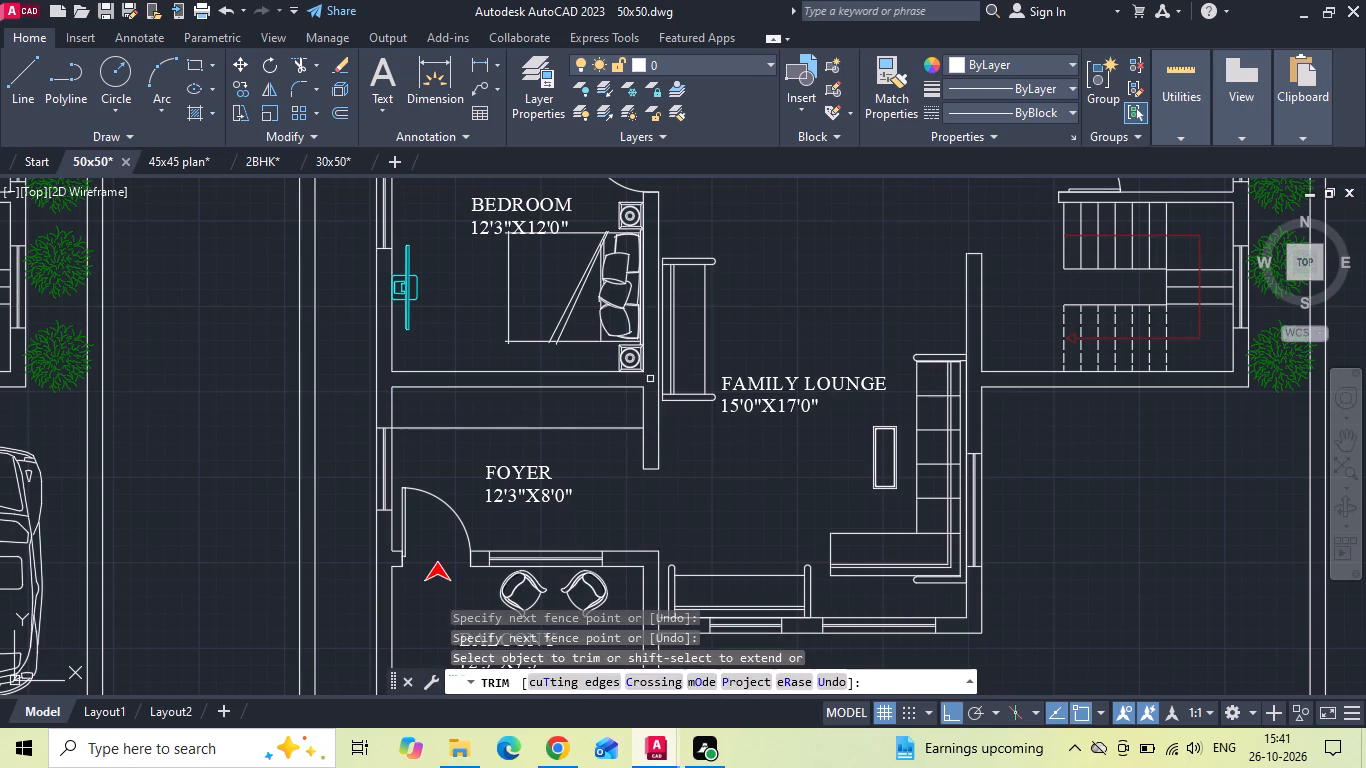
key(Escape)
Move the BEDROOM 12'3"X12'0" label about 10" straight up, away from the bed.
scroll(594, 437, down, 1)
click(564, 288)
right_click(561, 287)
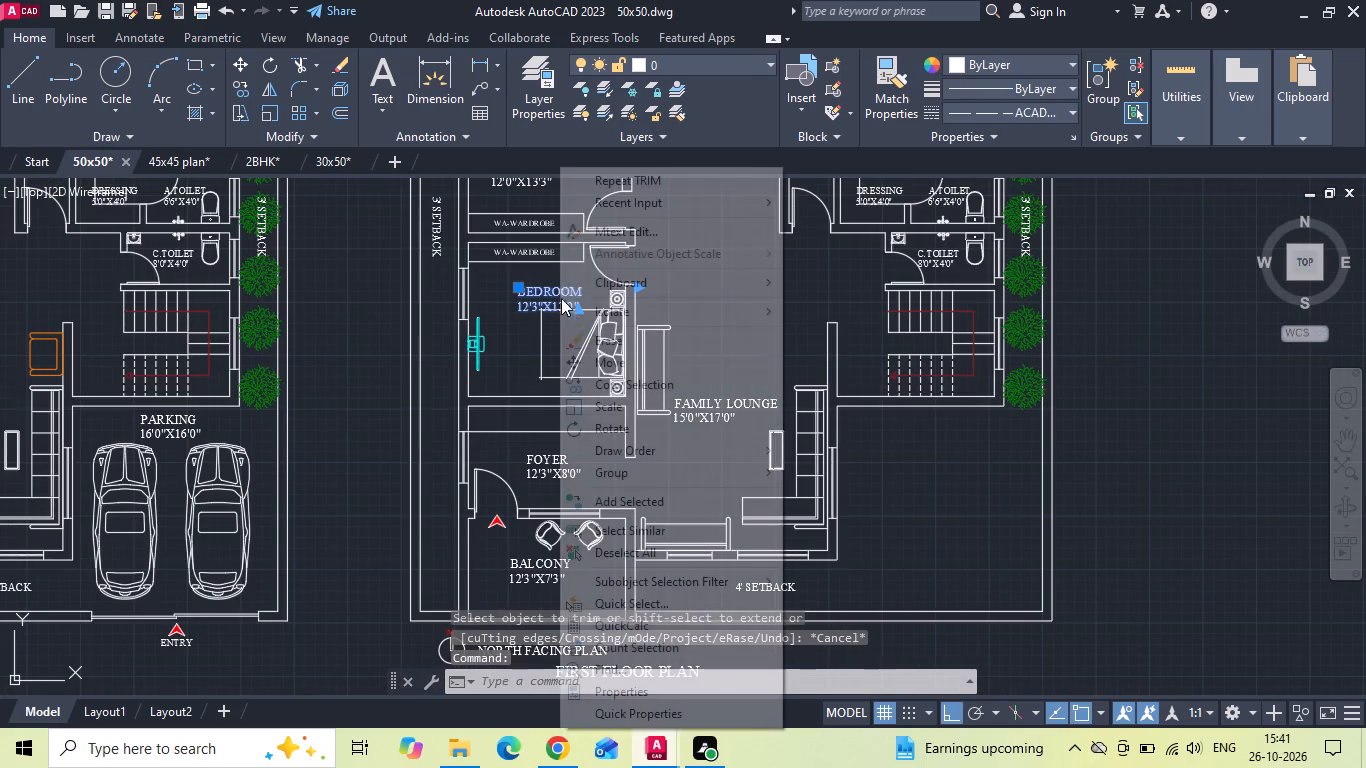
click(595, 360)
click(734, 303)
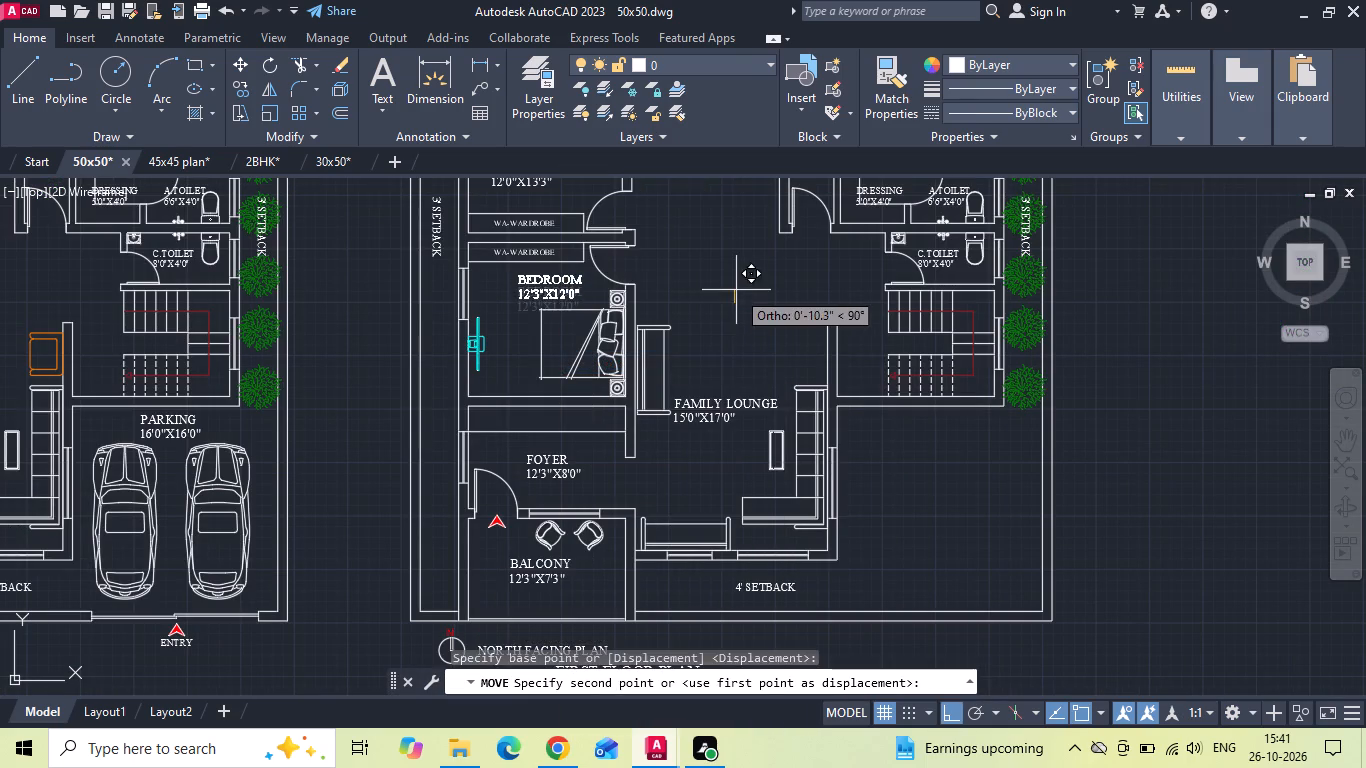
click(736, 290)
Copy the WA-WARDROBE label from the 12'3"X12'0" bedroom into the 2' deep strip in the foyer.
click(498, 254)
right_click(498, 254)
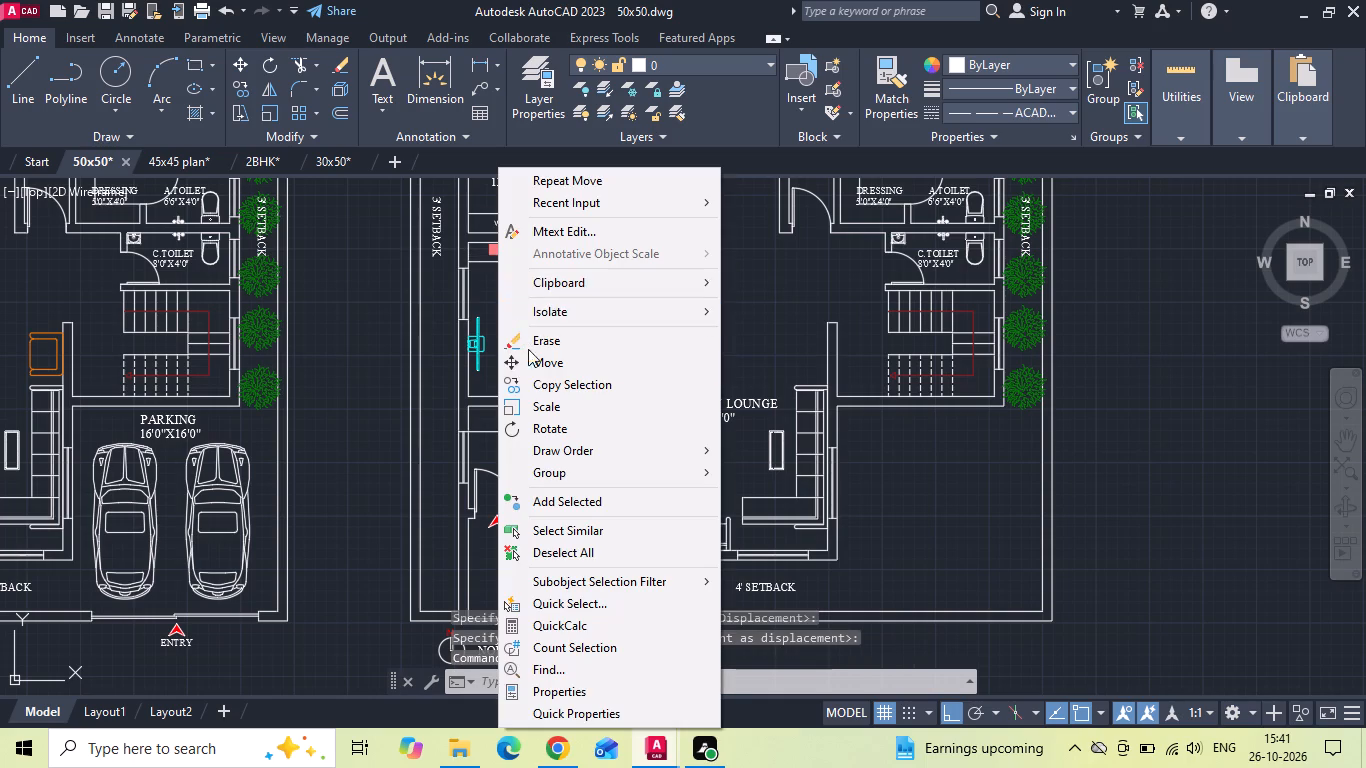
click(542, 385)
drag(547, 266, 543, 280)
scroll(541, 464, up, 3)
key(F8)
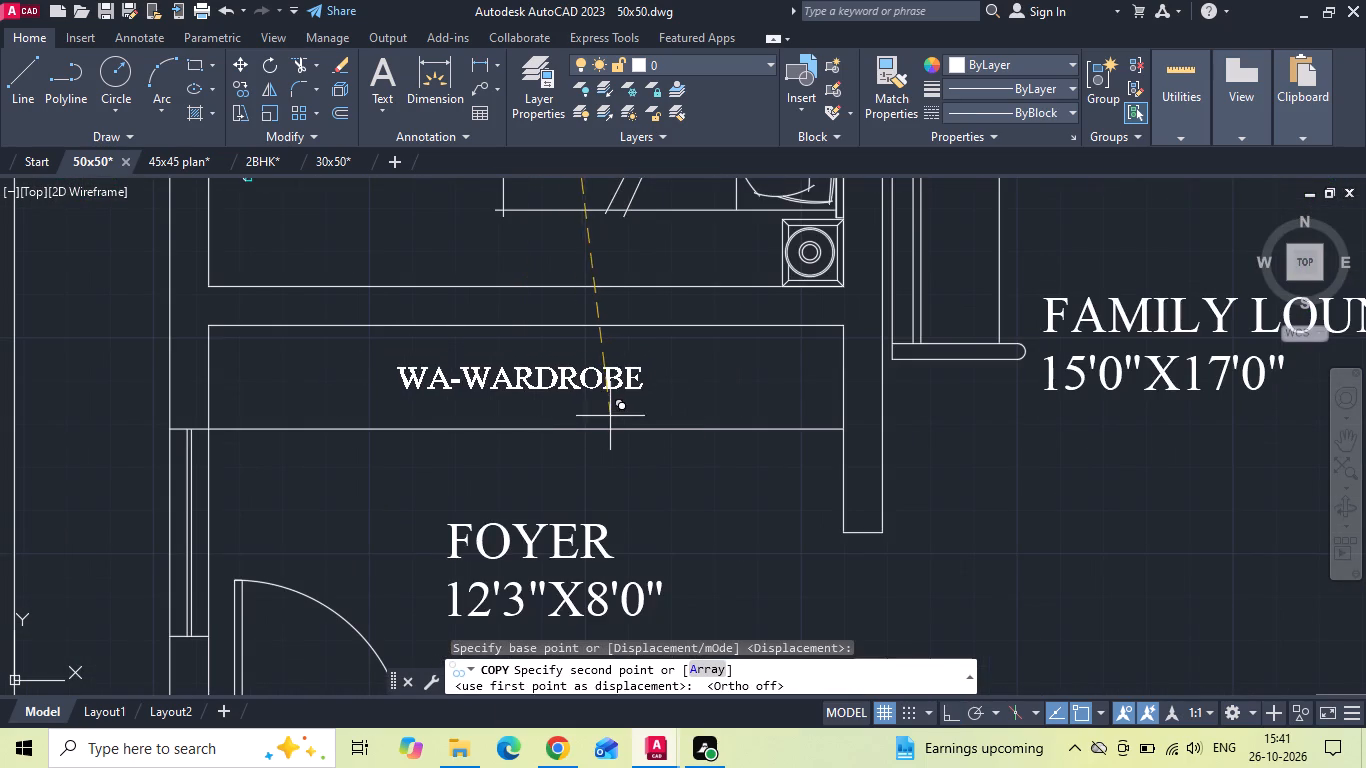
click(608, 417)
key(Escape)
Change the copied wardrobe label in the foyer strip to WORKING TABLE.
double_click(611, 385)
scroll(625, 393, up, 1)
drag(654, 385, 147, 380)
key(BackSpace)
text(WORKING TABLE)
scroll(247, 440, down, 2)
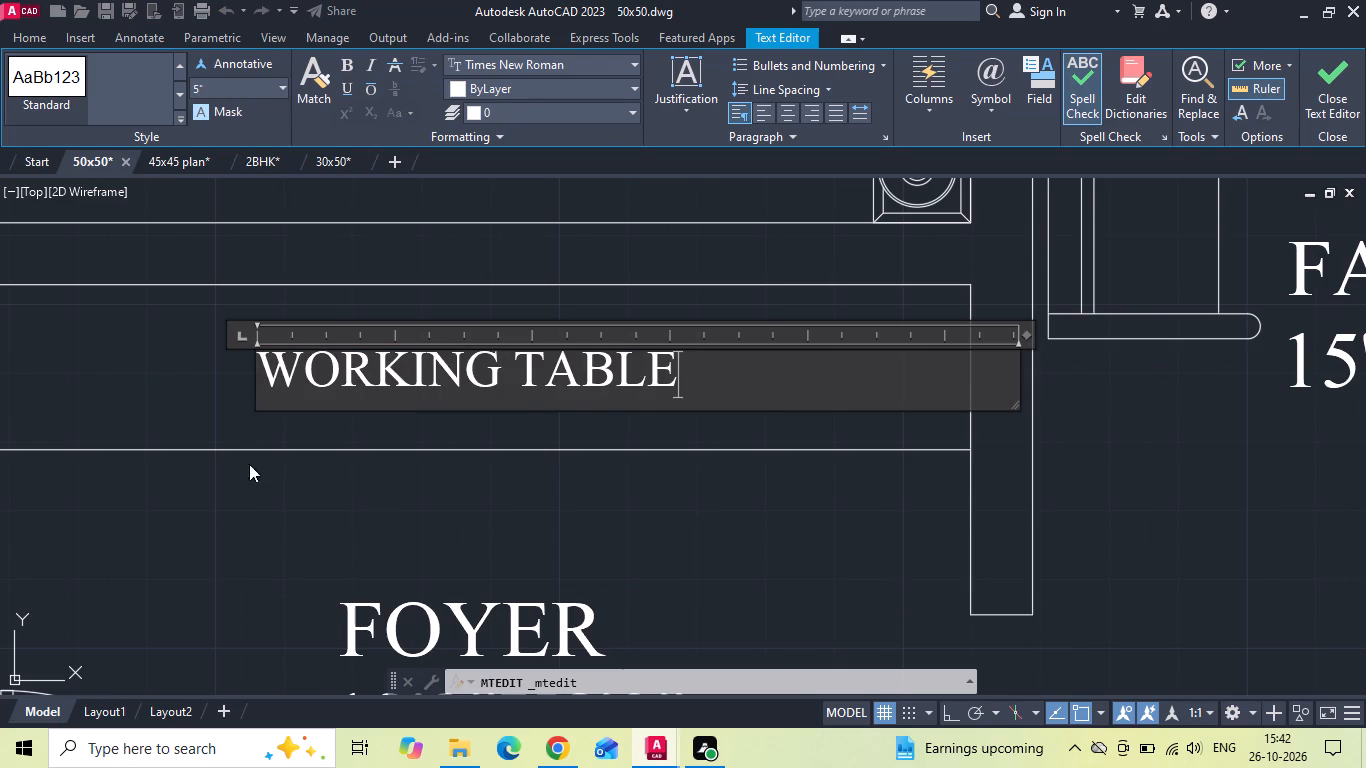
click(249, 501)
Change the room label FOYER to STUDYROOM, keeping 12'3"X8'0" on the line below.
scroll(618, 424, down, 1)
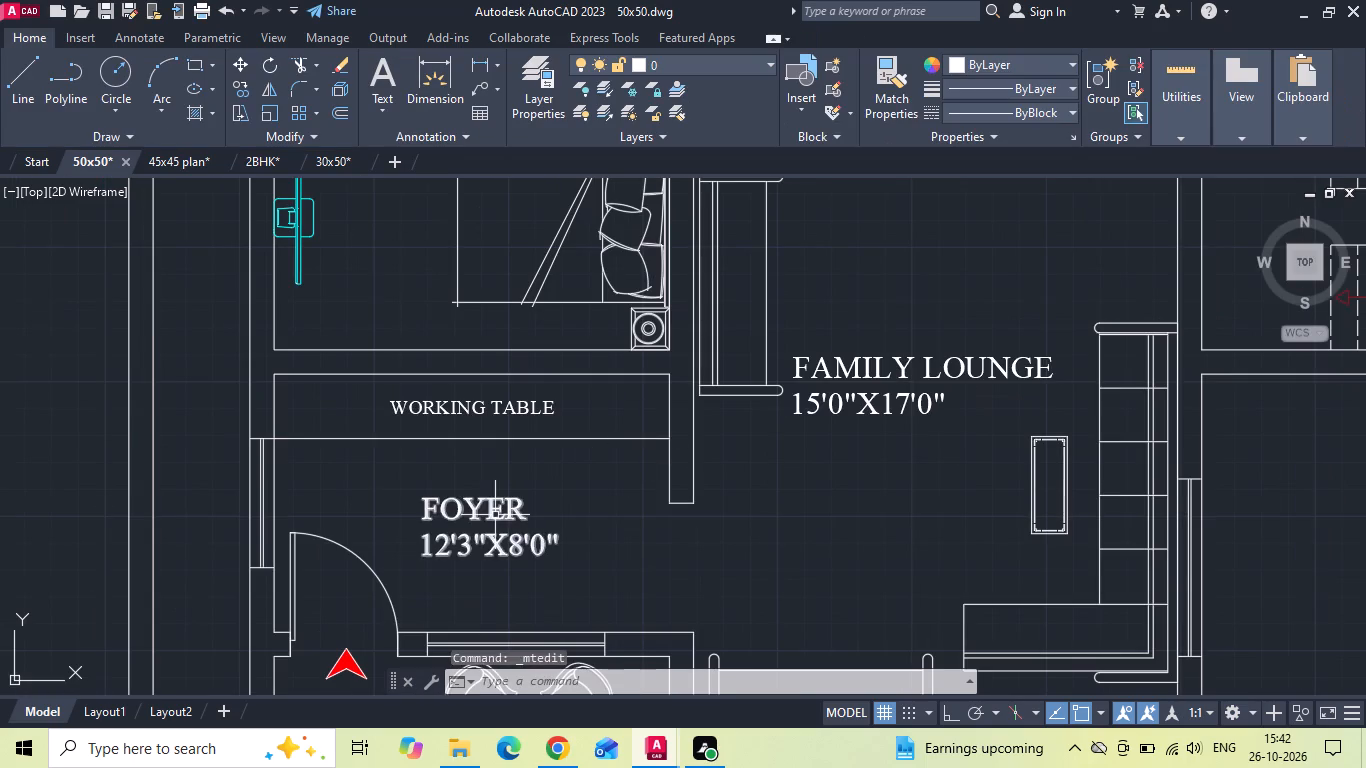
double_click(494, 517)
scroll(494, 518, up, 1)
drag(537, 501, 331, 503)
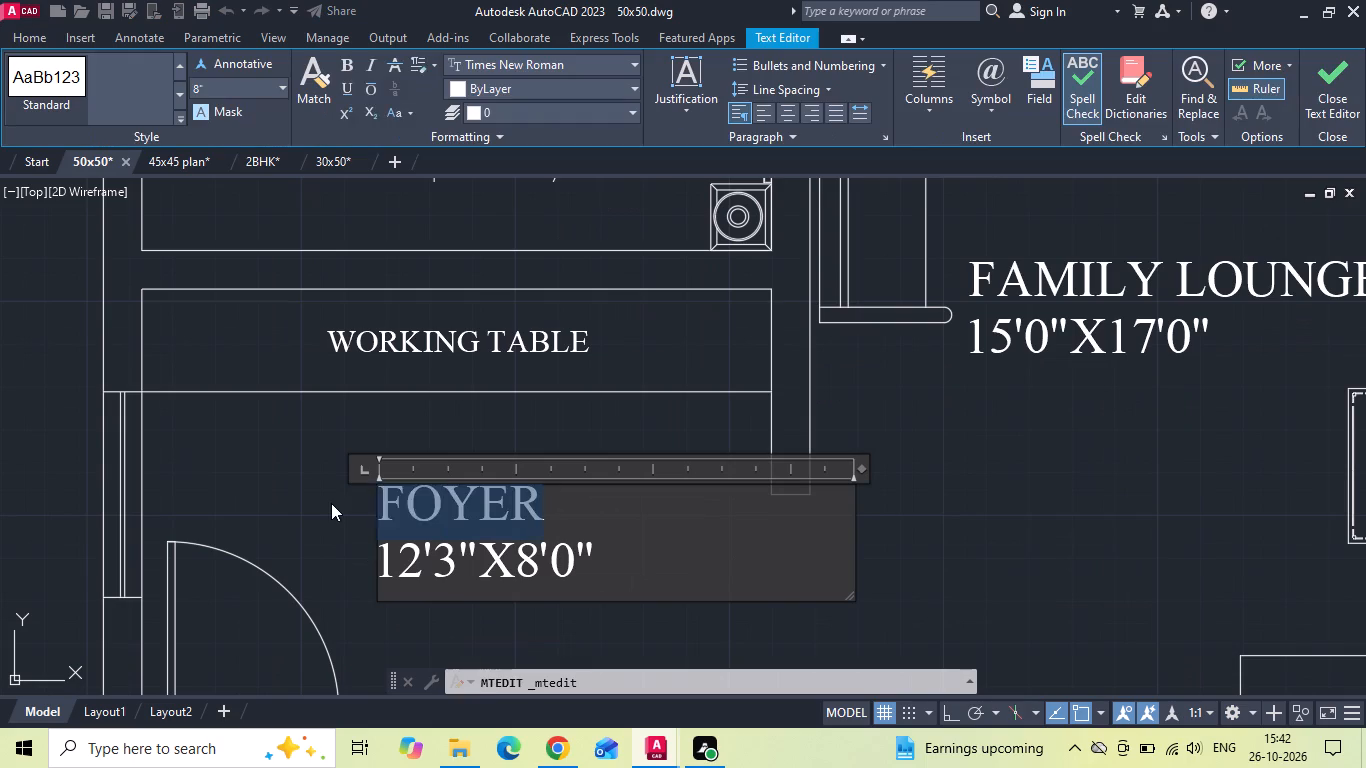
key(BackSpace)
text(STUDY)
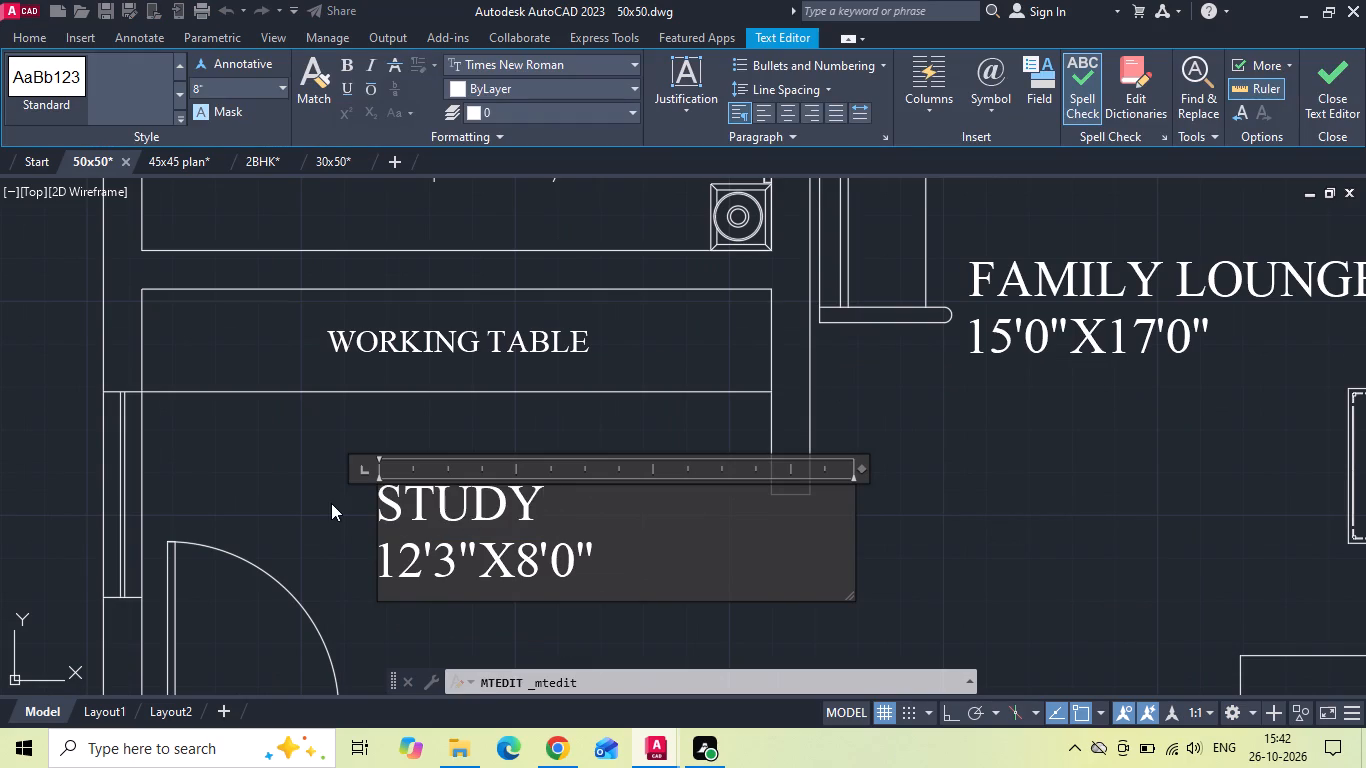
text(ROO)
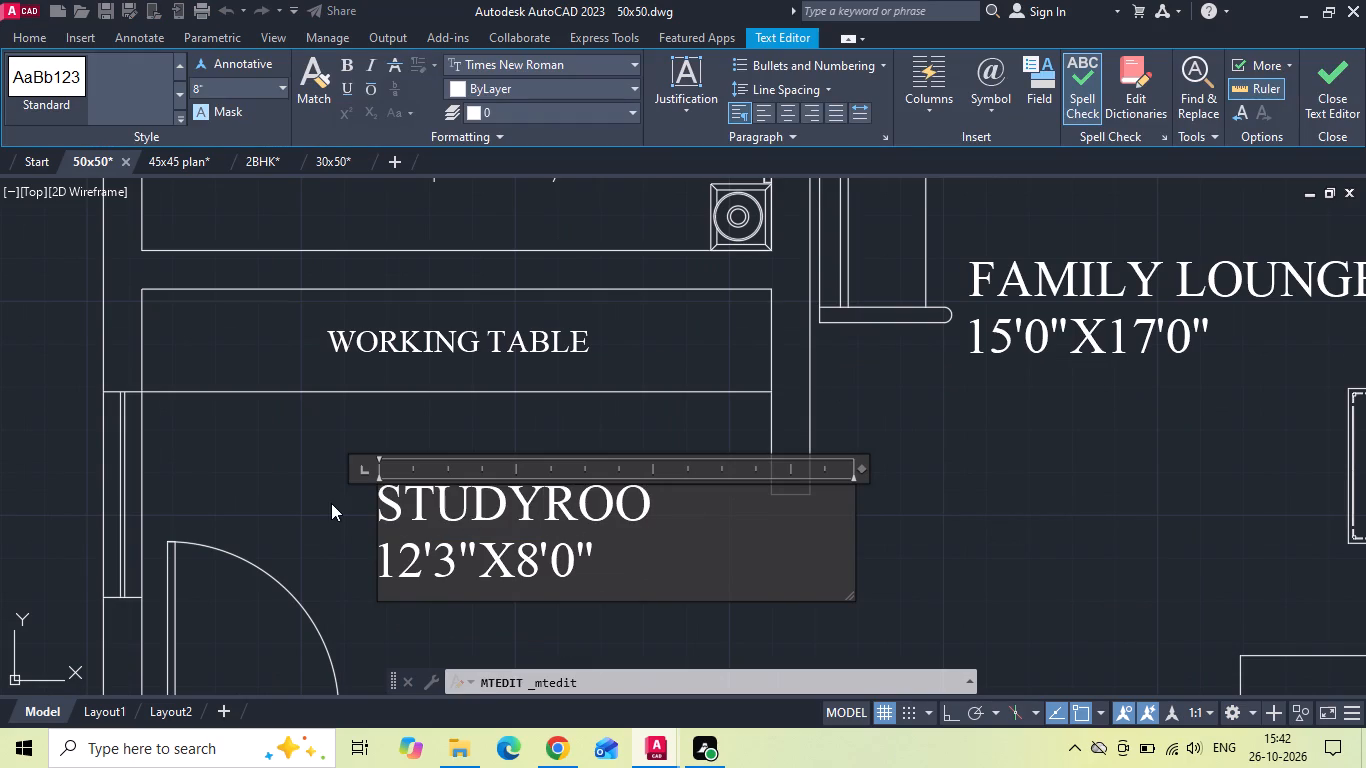
key(m)
click(331, 503)
Move the STUDYROOM label slightly towards the outer wall, away from the family lounge.
scroll(469, 448, down, 2)
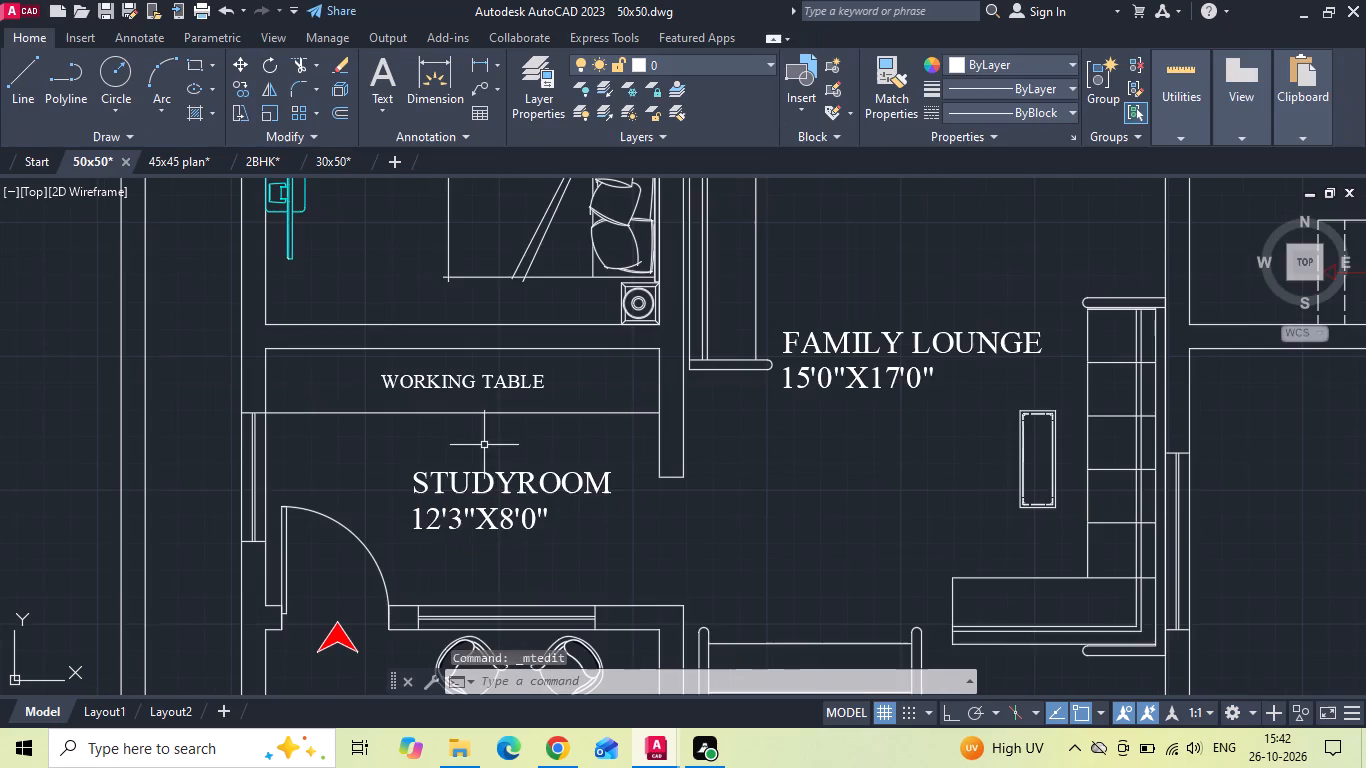
click(522, 482)
right_click(522, 482)
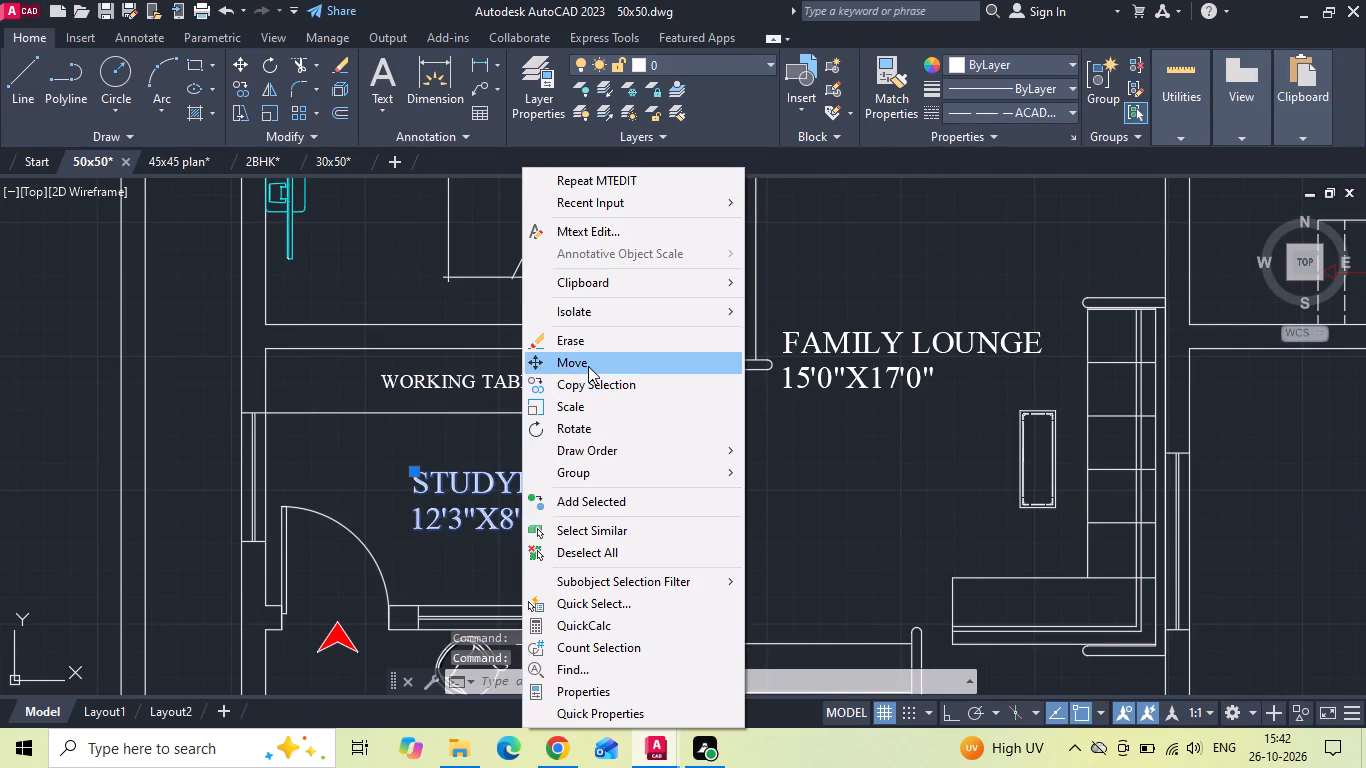
click(588, 366)
click(827, 474)
click(808, 473)
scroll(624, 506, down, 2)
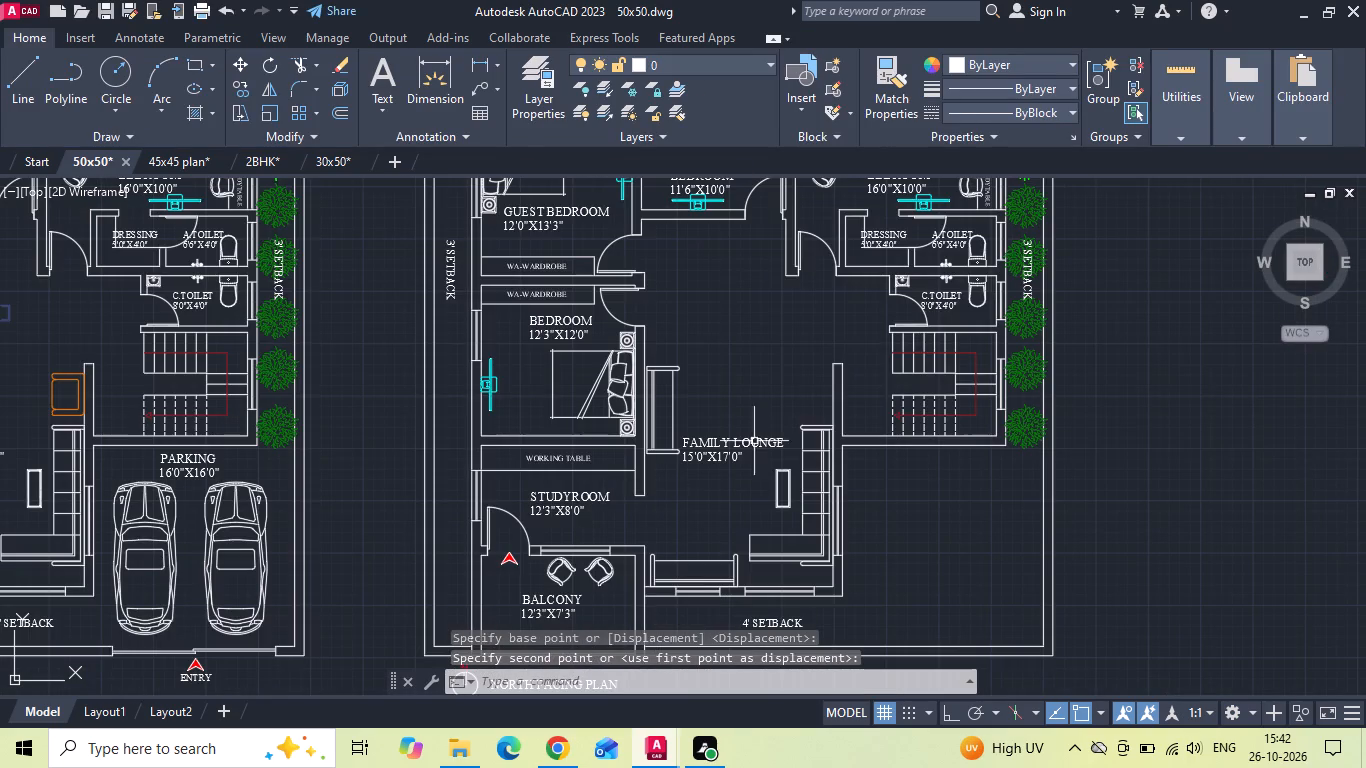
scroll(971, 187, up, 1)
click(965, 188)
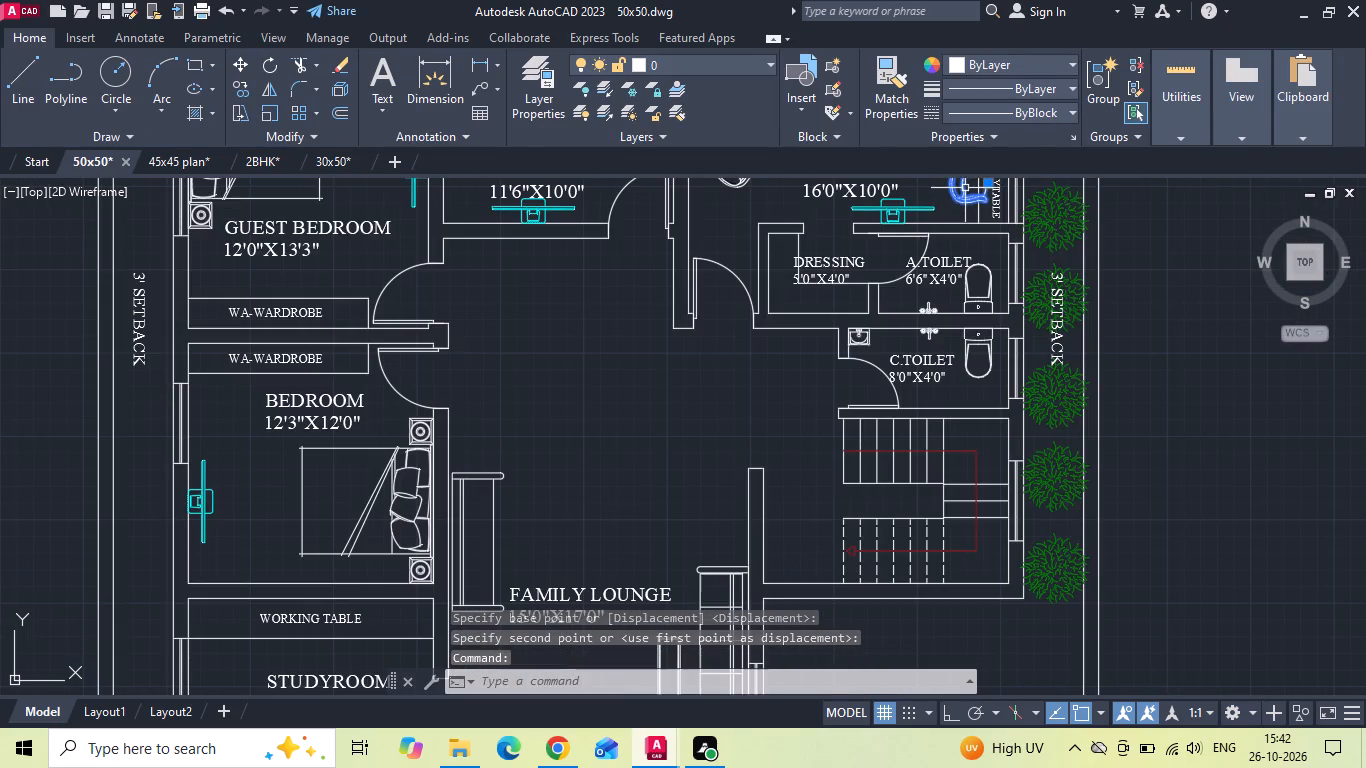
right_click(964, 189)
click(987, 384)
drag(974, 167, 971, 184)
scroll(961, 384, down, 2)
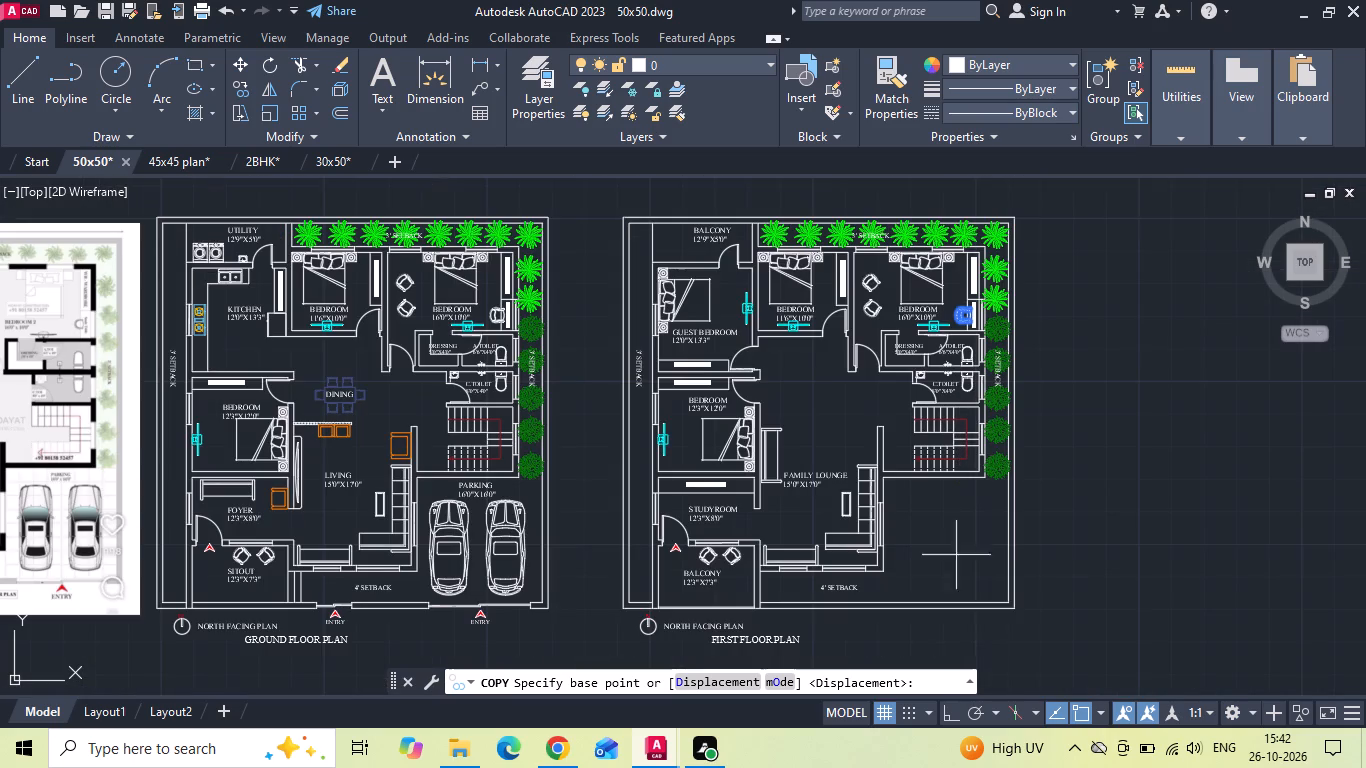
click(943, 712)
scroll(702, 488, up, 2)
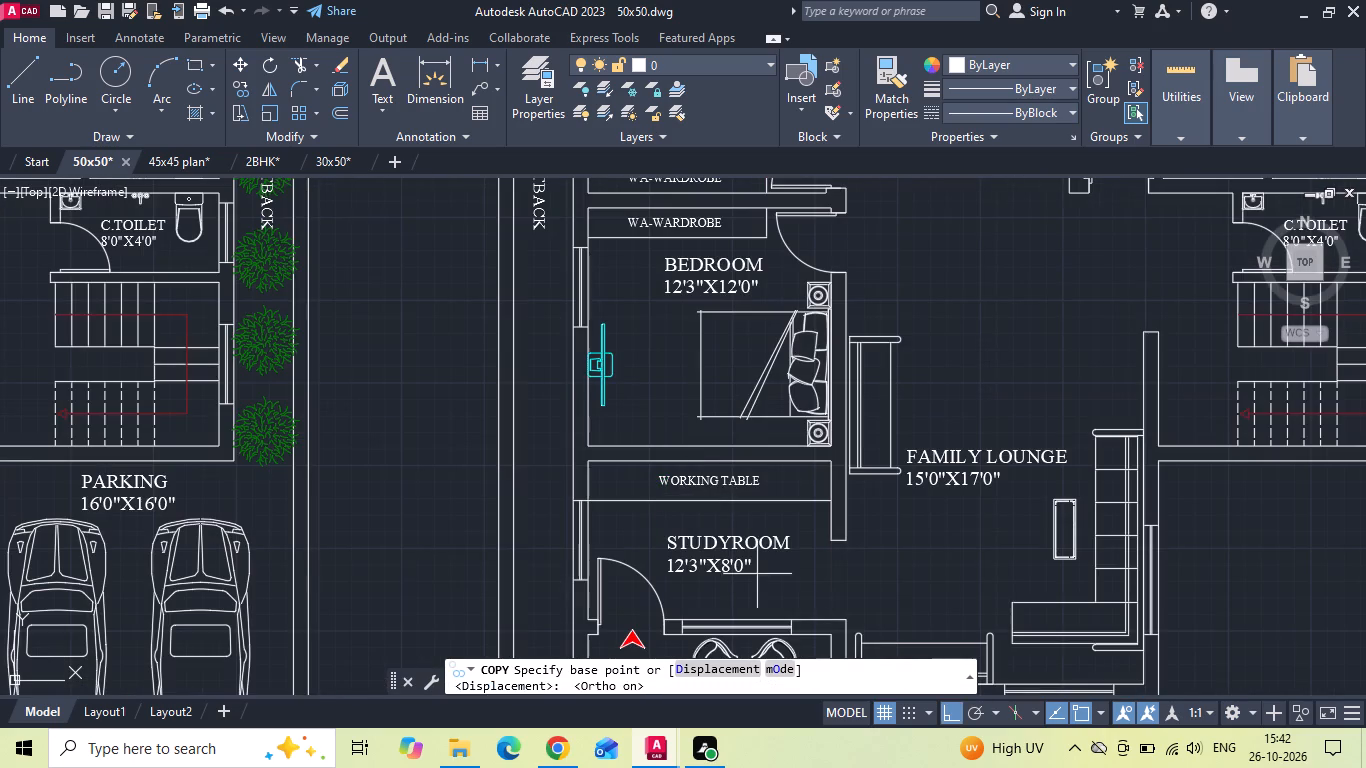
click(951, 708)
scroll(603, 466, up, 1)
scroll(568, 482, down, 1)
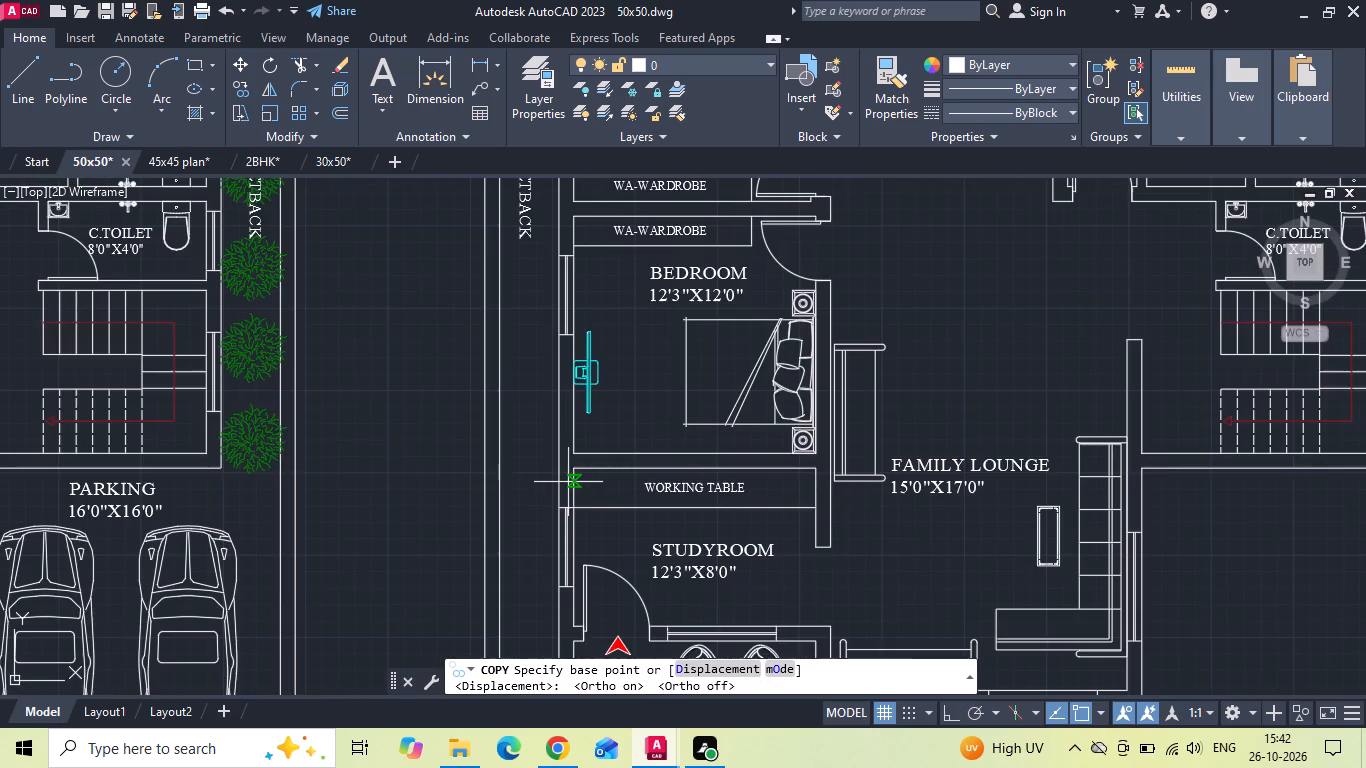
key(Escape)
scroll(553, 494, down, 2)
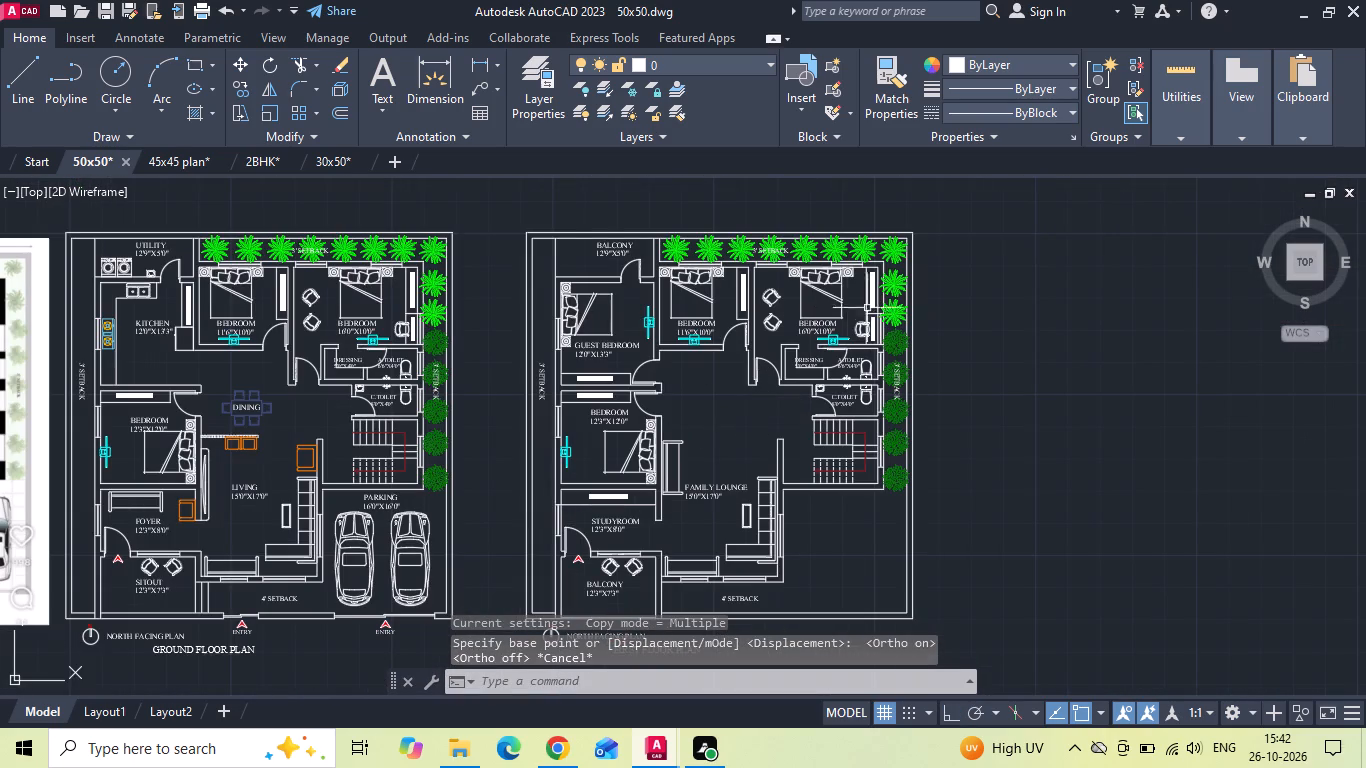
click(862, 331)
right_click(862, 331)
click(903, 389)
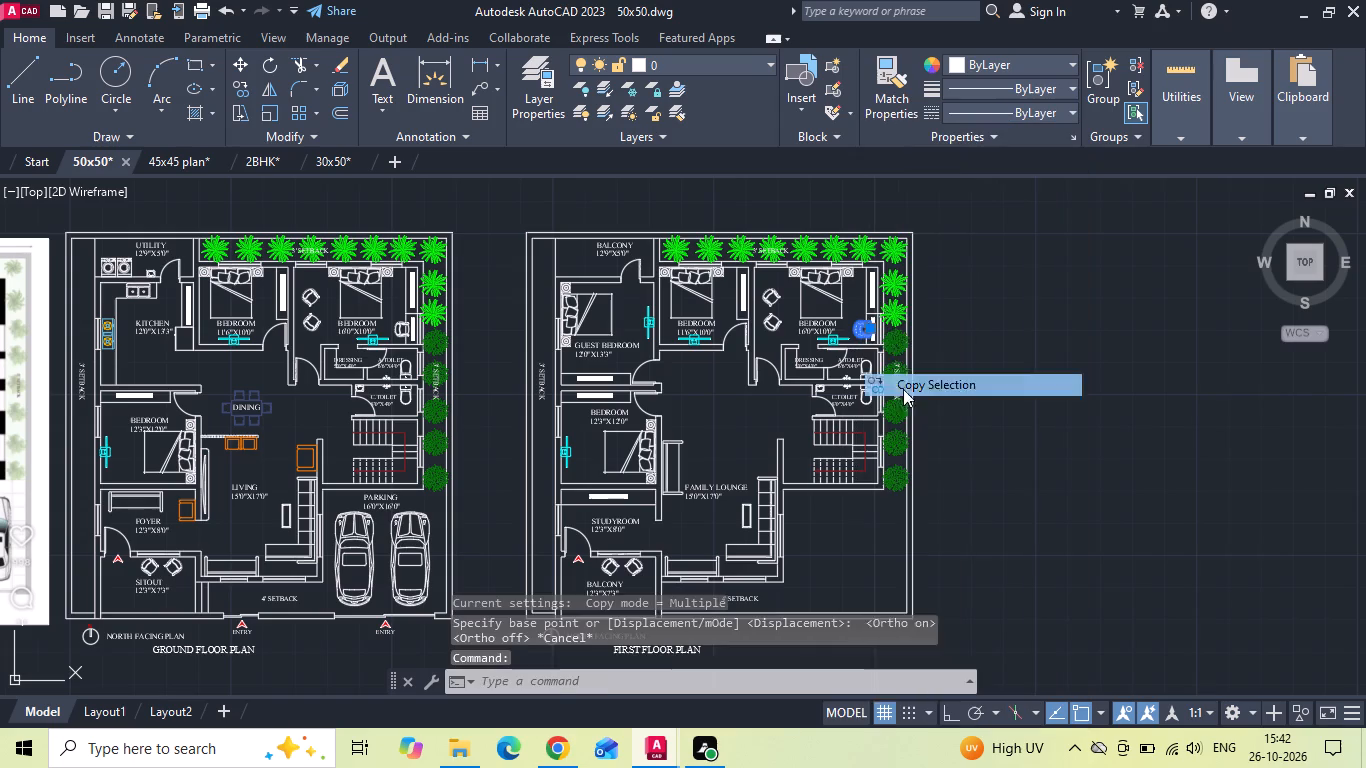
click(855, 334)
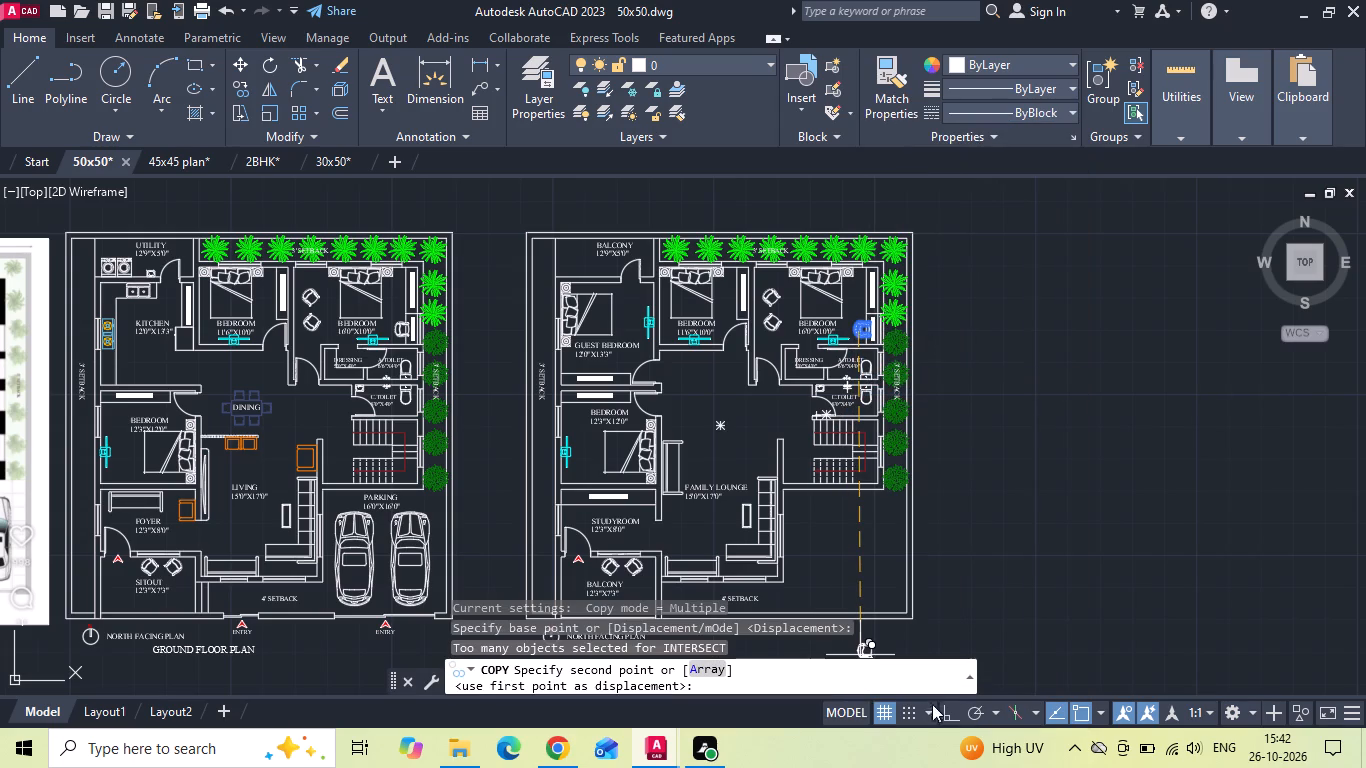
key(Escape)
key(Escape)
Save the 50x50 drawing.
key(ctrl+s)
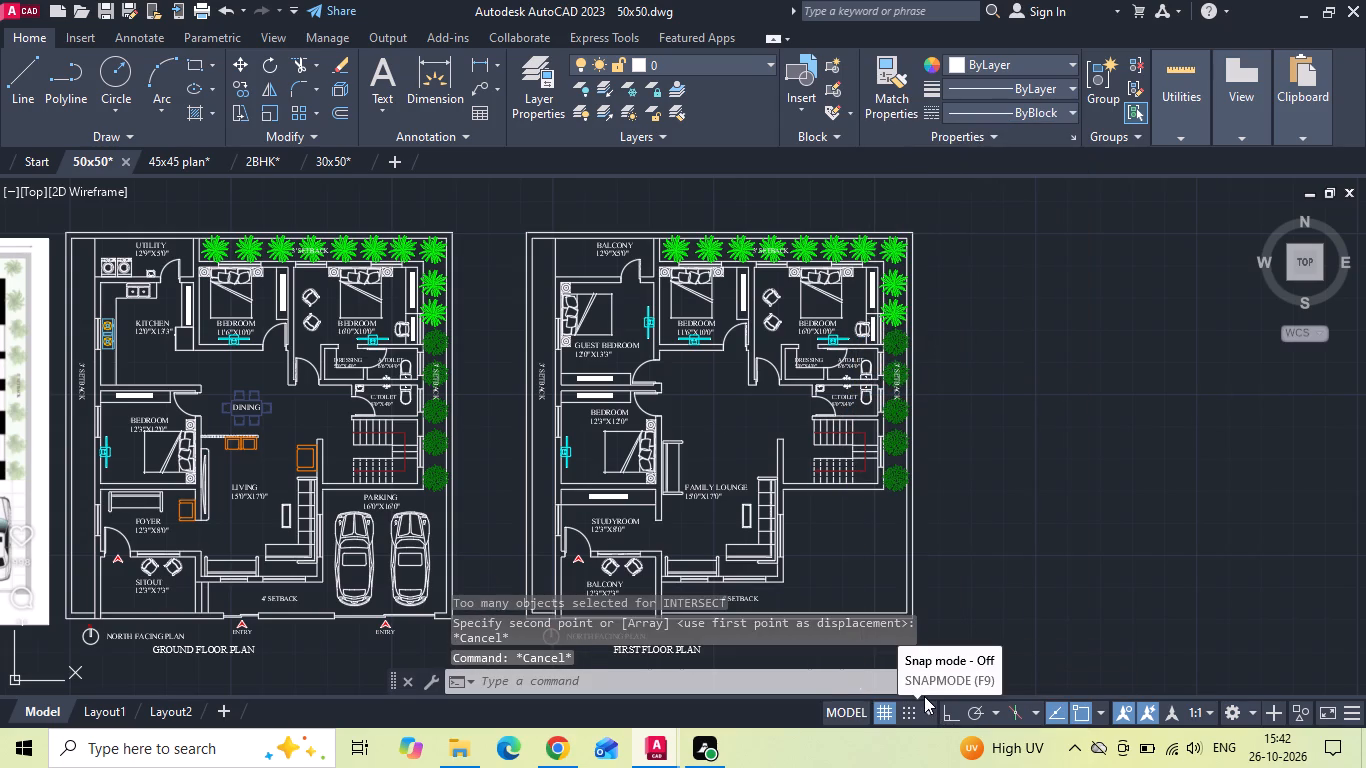
key(ctrl+s)
key(ctrl+s)
Look over the floor plans in the 45x45 plan drawing and switch to the 2BHK drawing.
scroll(755, 482, down, 2)
scroll(271, 484, up, 2)
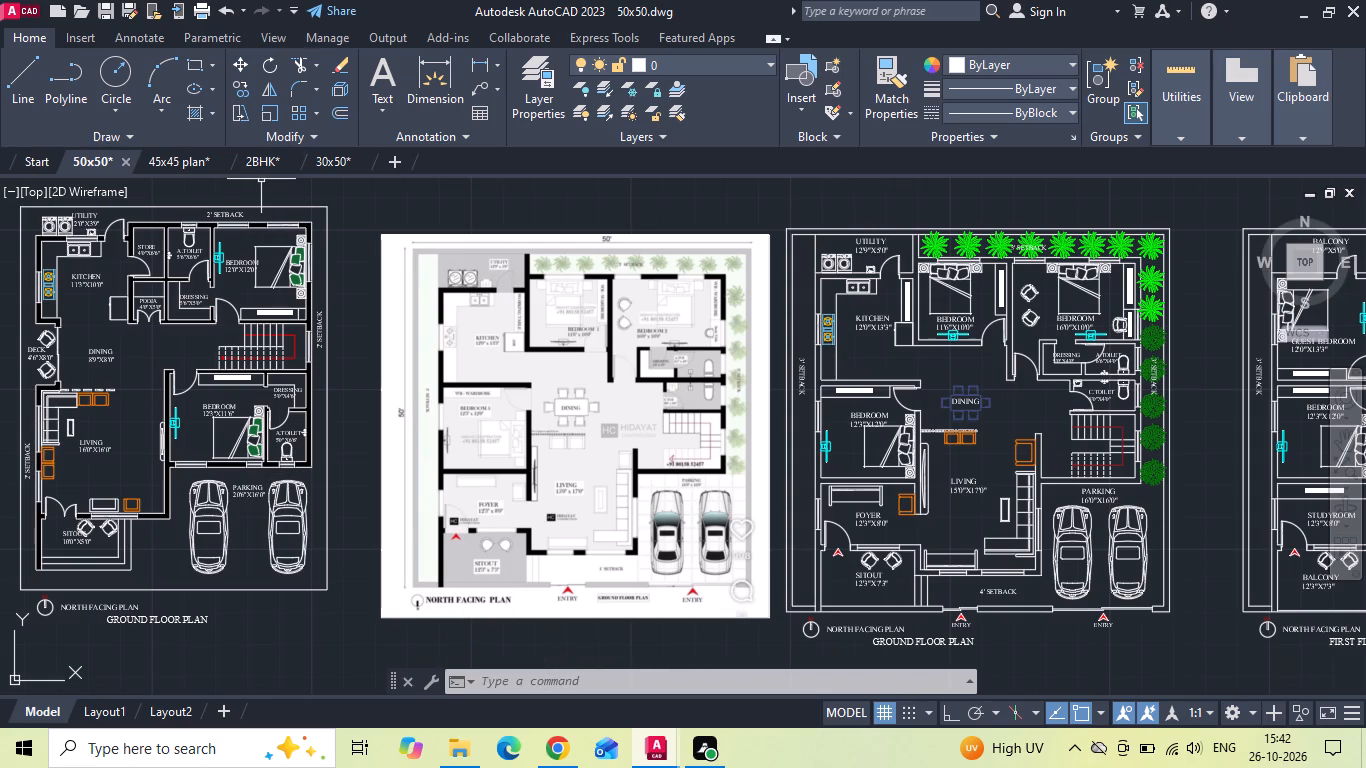
click(182, 158)
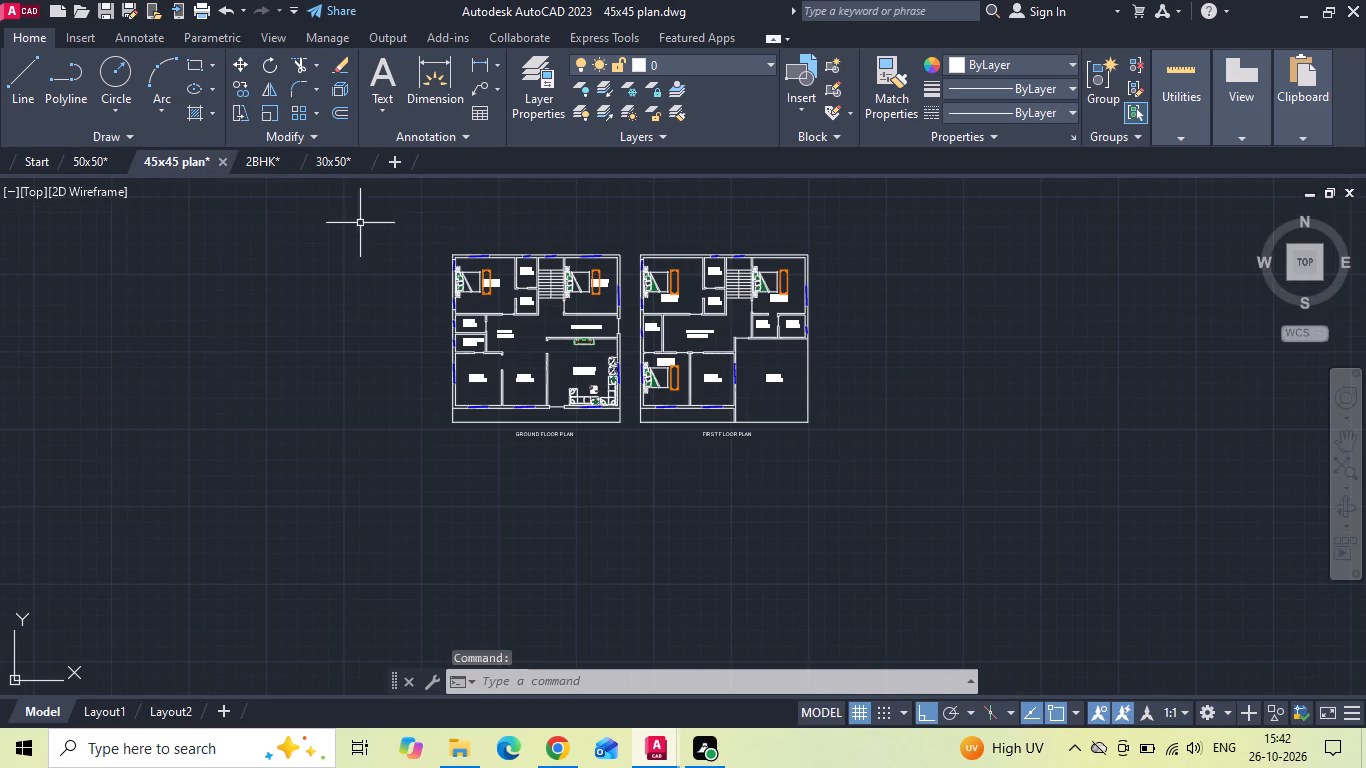
scroll(591, 355, up, 2)
middle_drag(593, 377, 594, 437)
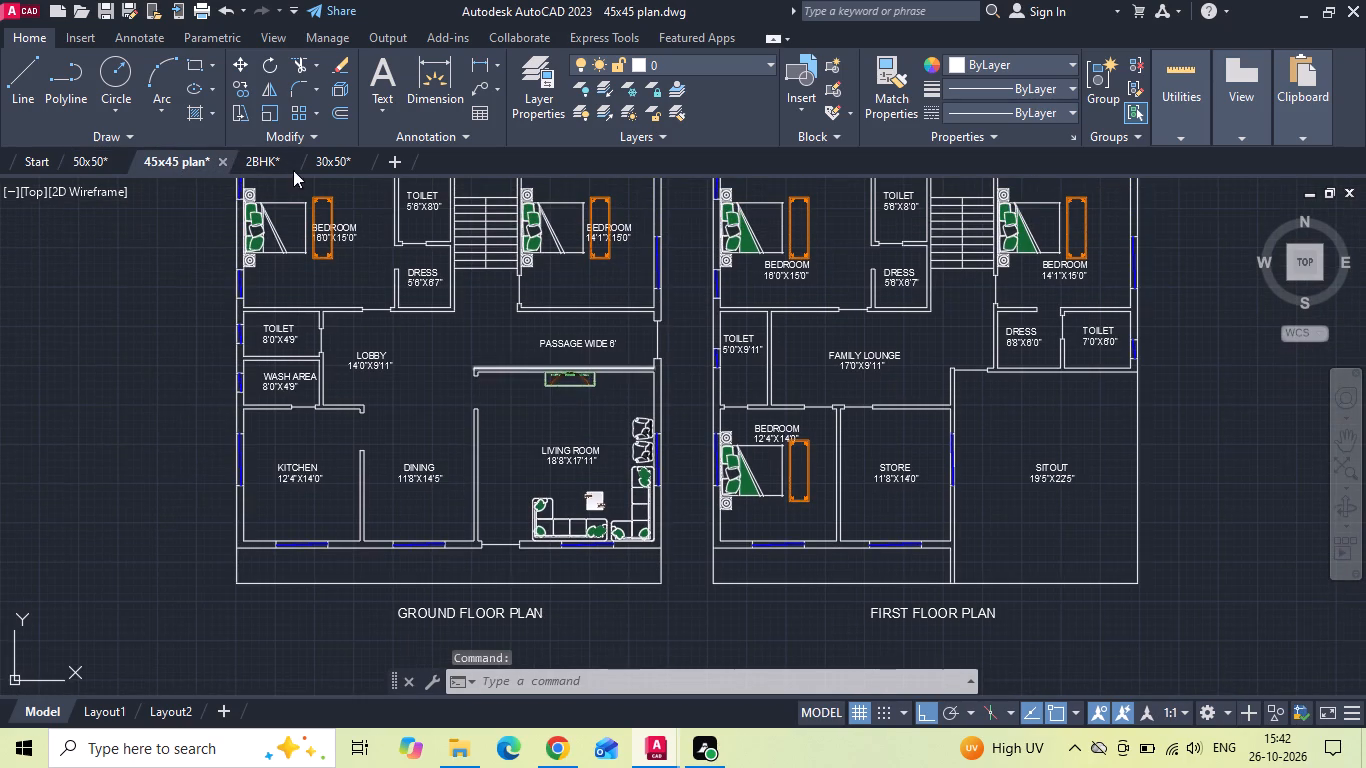
click(272, 162)
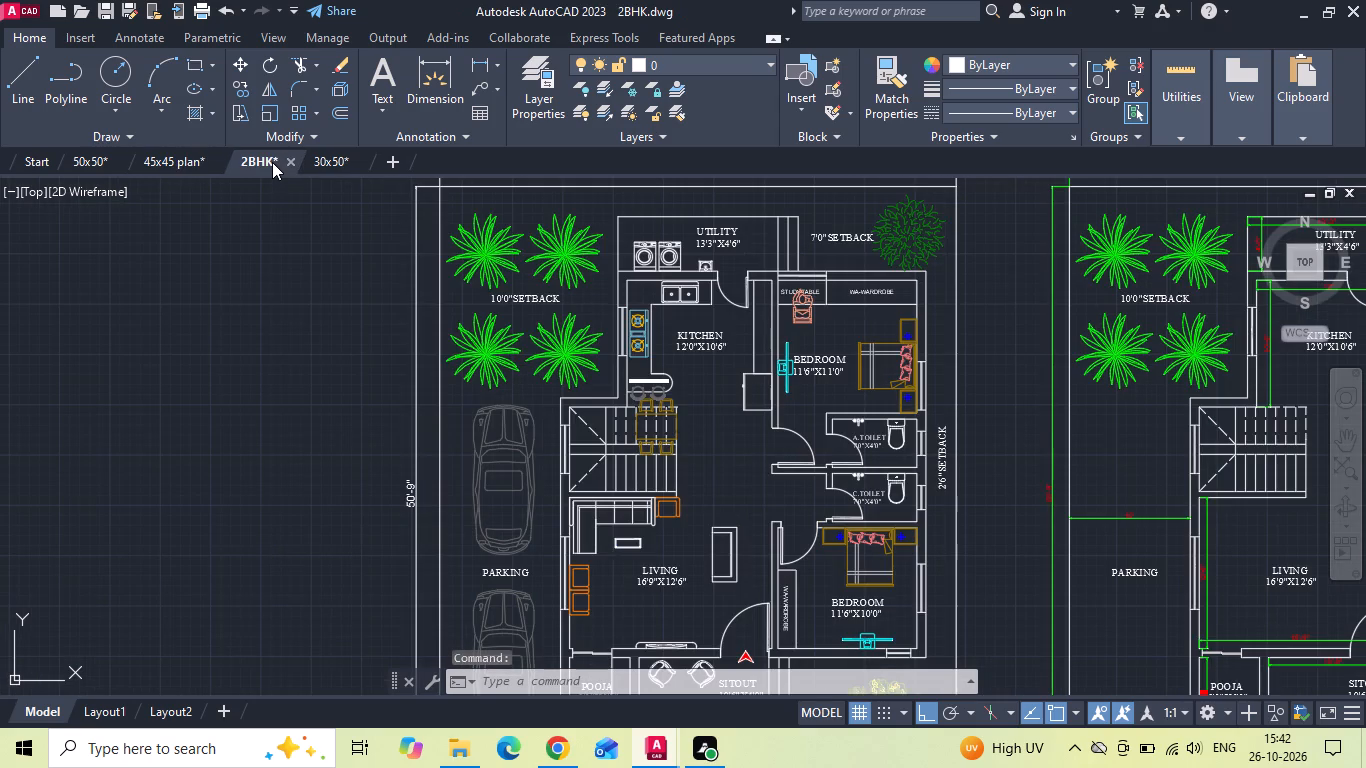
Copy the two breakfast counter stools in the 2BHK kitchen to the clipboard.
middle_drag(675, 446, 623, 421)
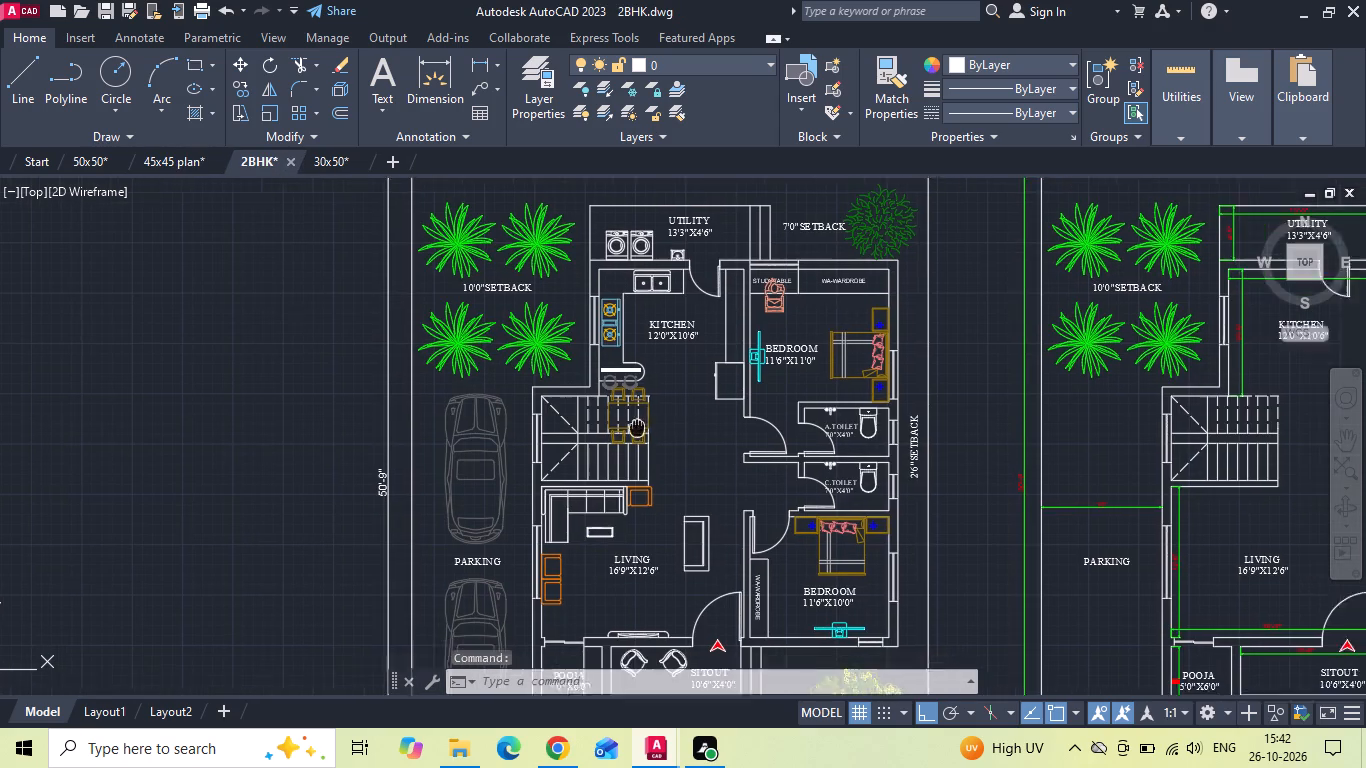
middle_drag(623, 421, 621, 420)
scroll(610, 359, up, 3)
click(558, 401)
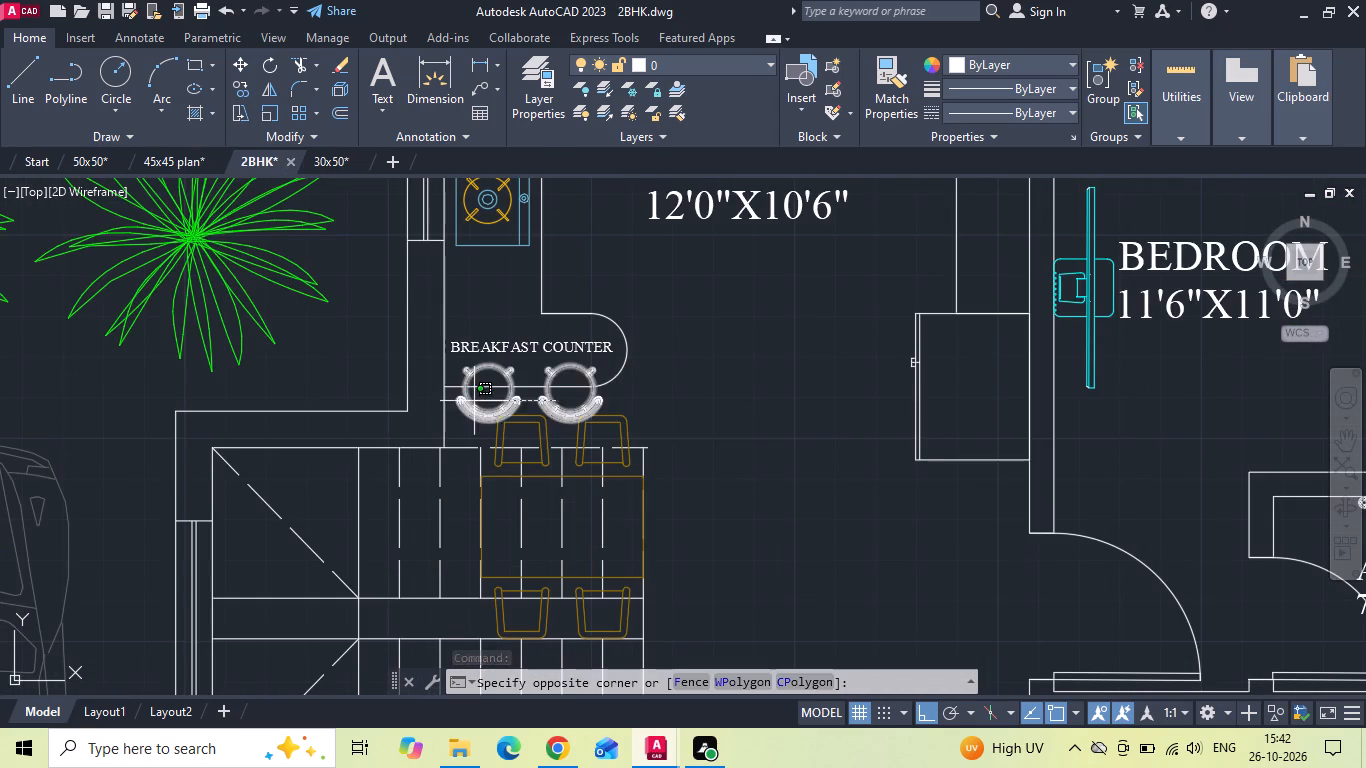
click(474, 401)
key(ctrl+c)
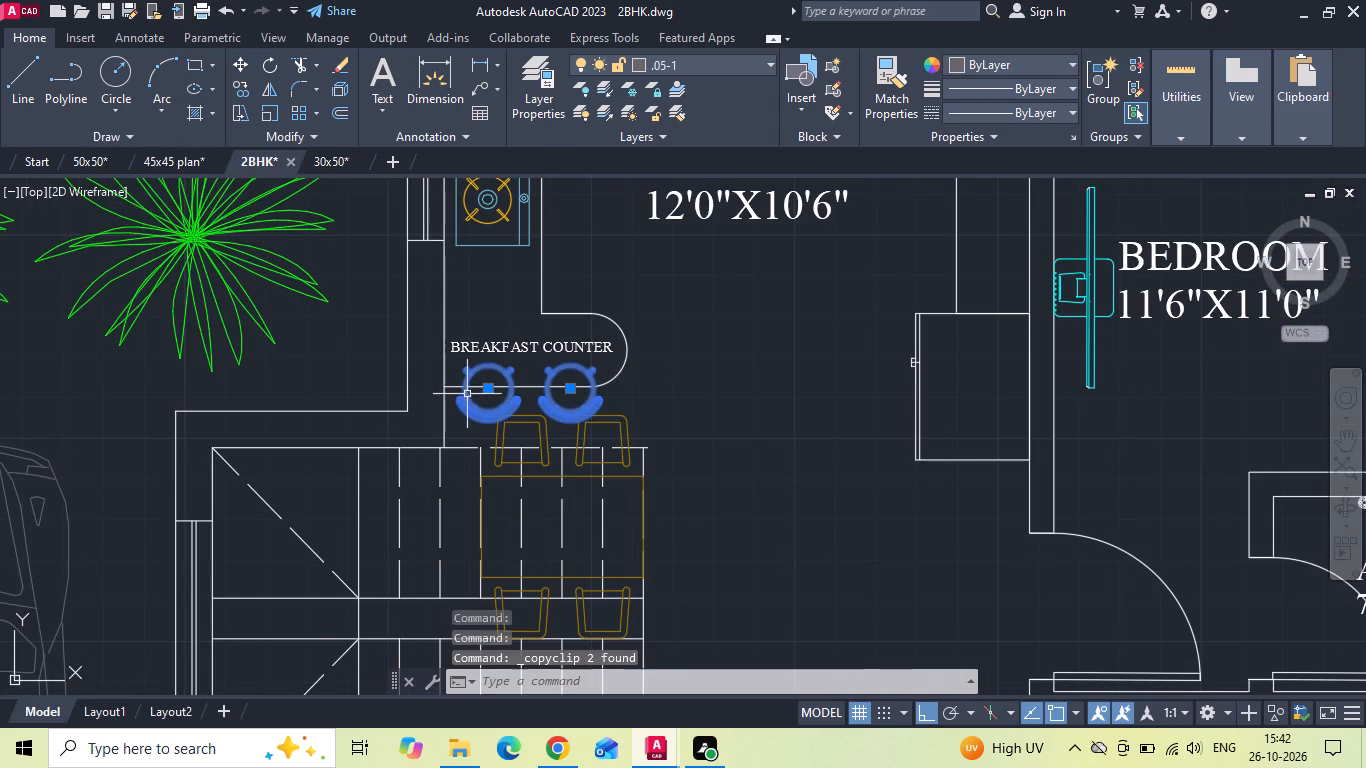
Copy the seated person figure at the bedroom's study table in the 2BHK plan to the clipboard.
scroll(457, 388, down, 2)
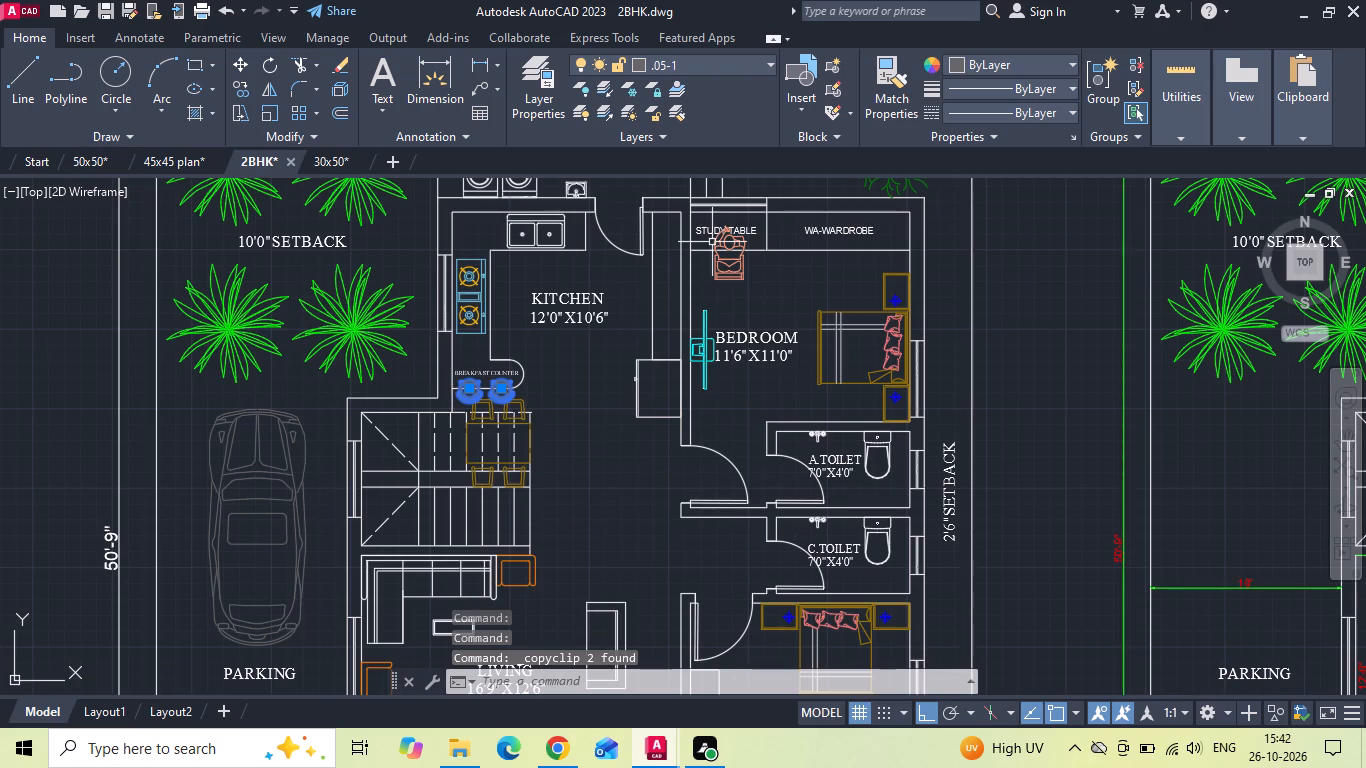
scroll(712, 242, up, 2)
middle_drag(710, 281, 707, 312)
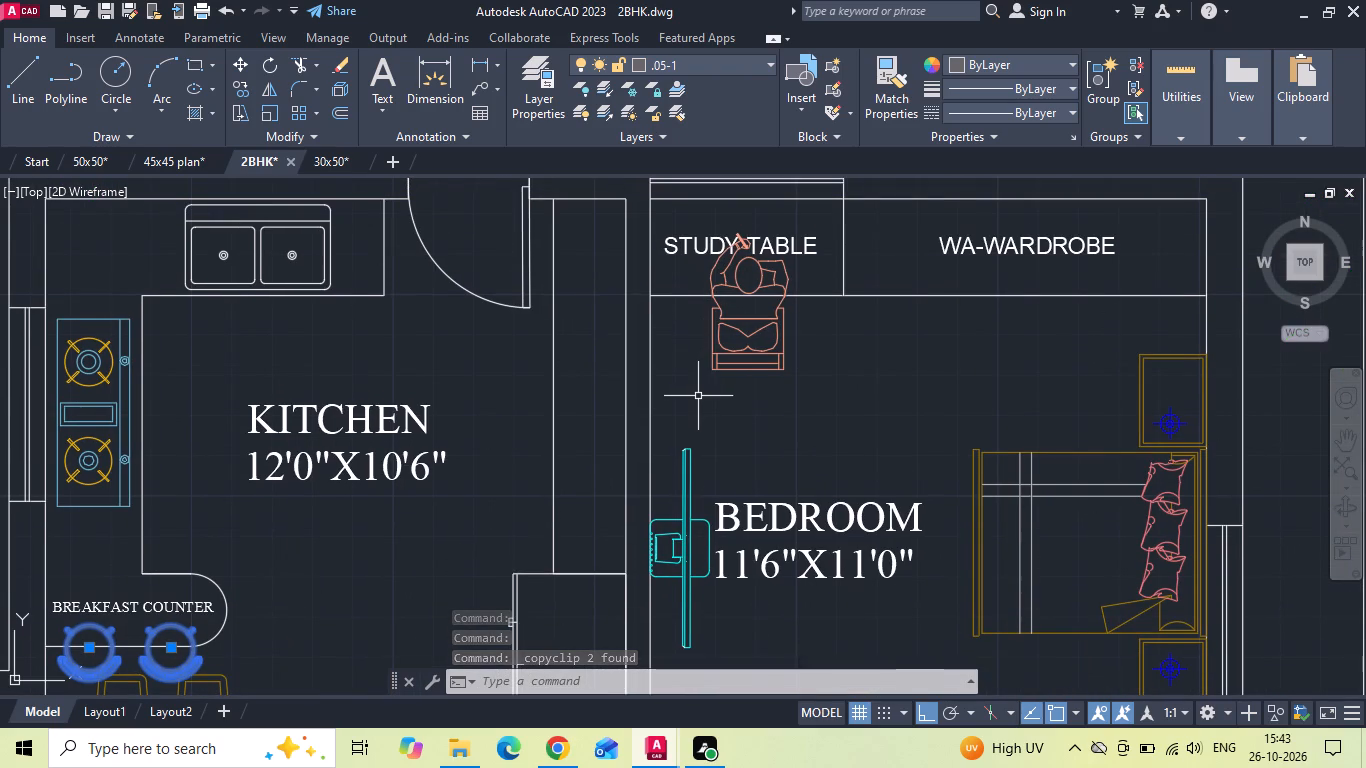
key(Escape)
drag(698, 397, 724, 353)
click(809, 215)
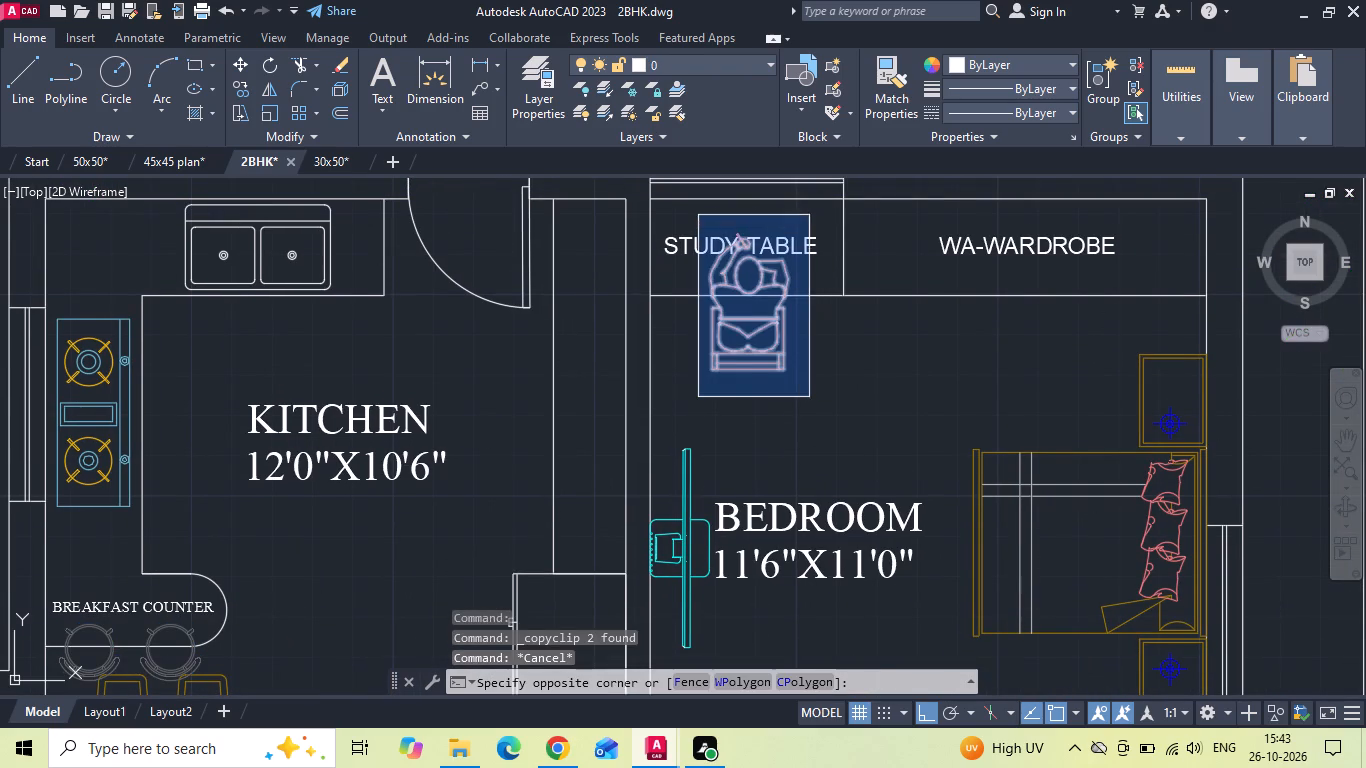
key(ctrl+c)
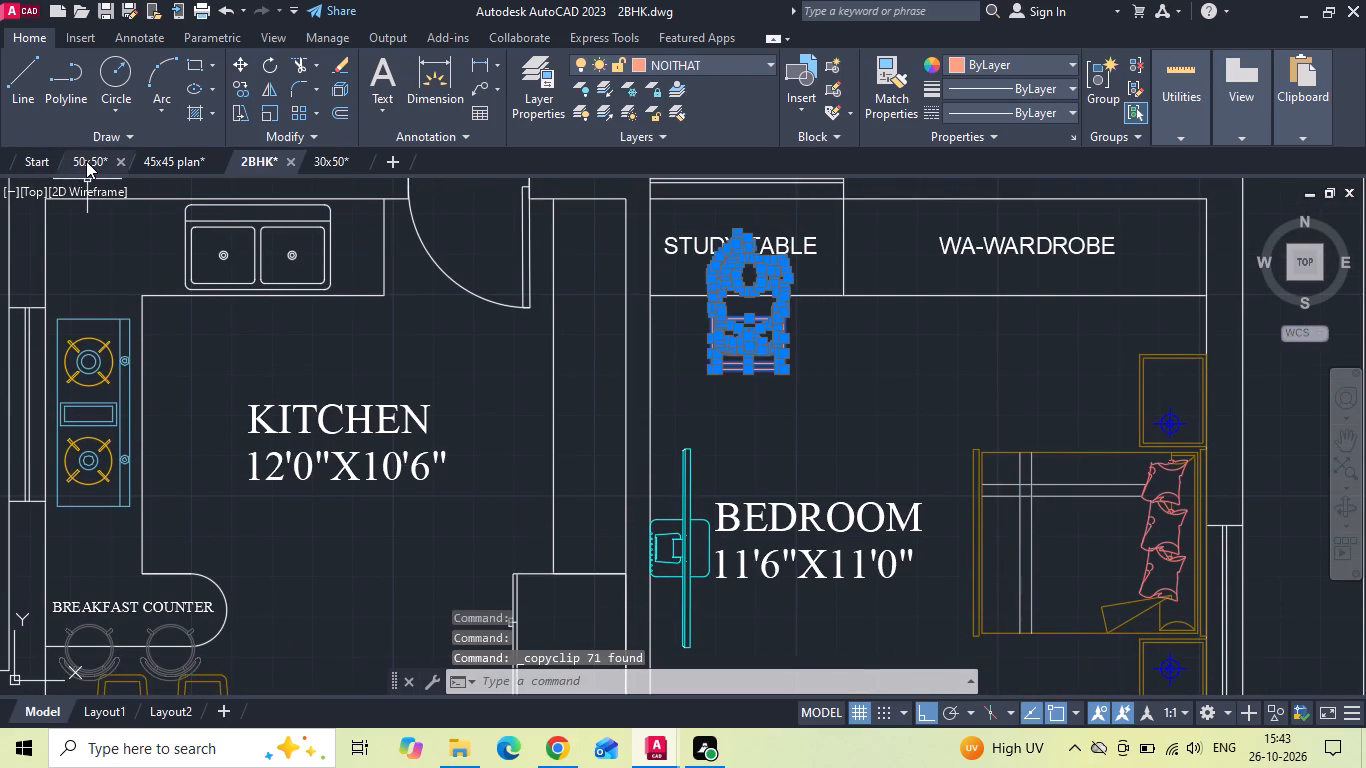
Switch to the 50x50 drawing and paste the seated figure at the outer-wall end of the studyroom's working table on the first floor plan.
click(86, 161)
key(ctrl+v)
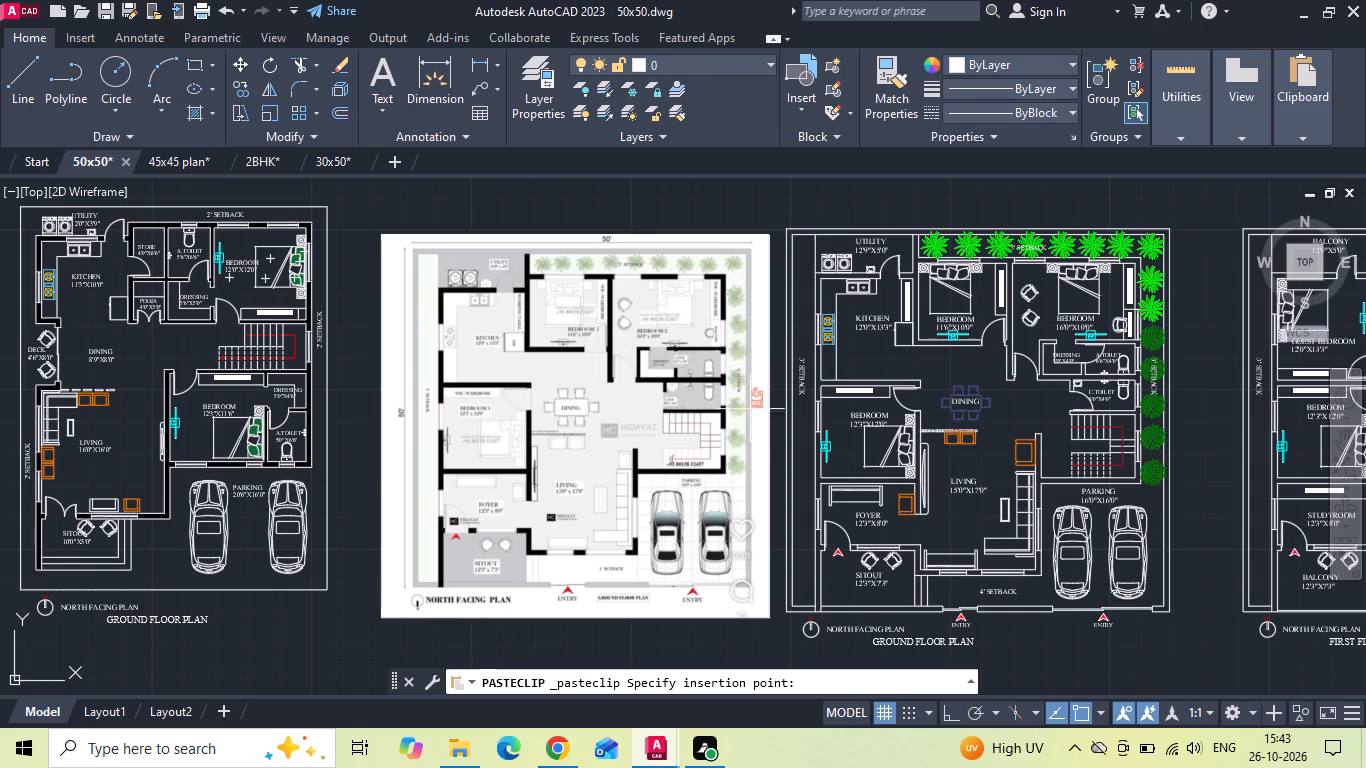
scroll(849, 532, up, 1)
scroll(812, 469, down, 1)
middle_drag(1040, 465, 851, 466)
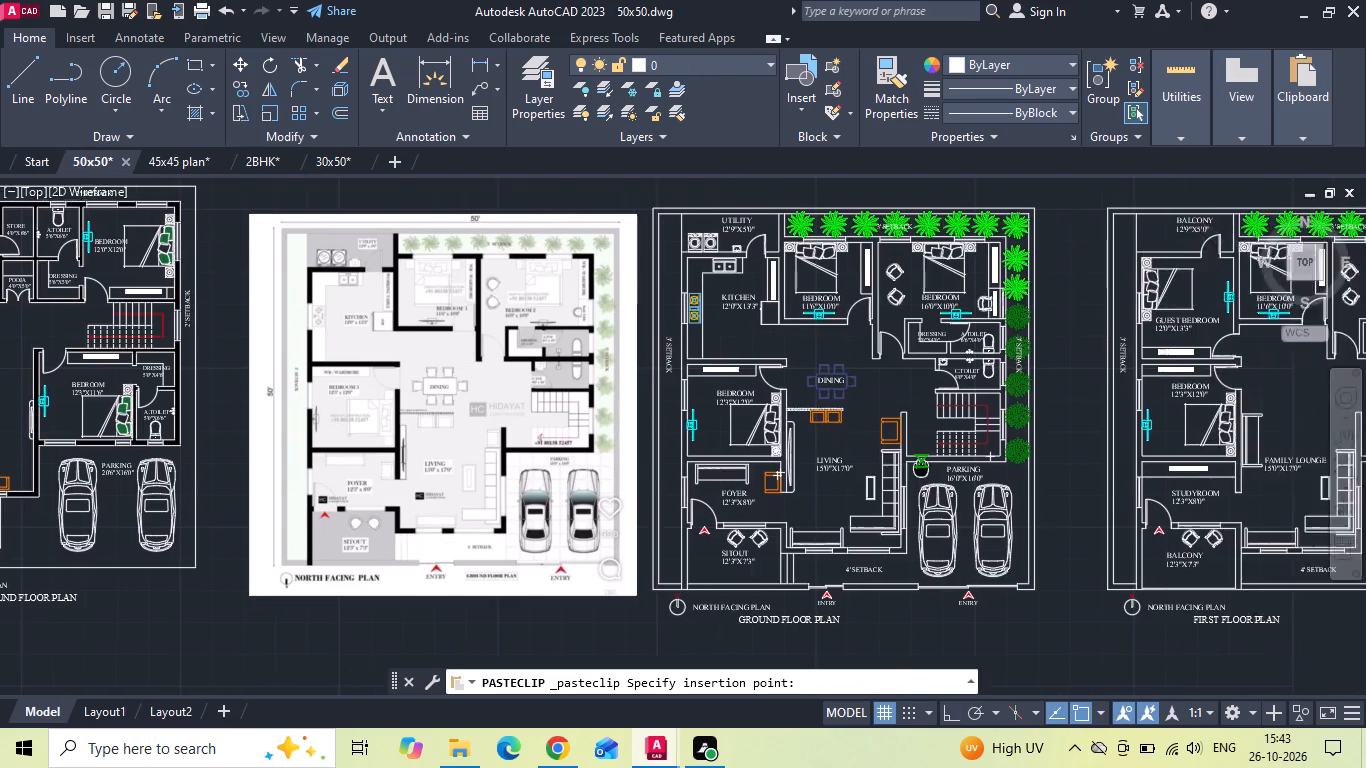
middle_drag(851, 466, 320, 466)
scroll(527, 465, up, 5)
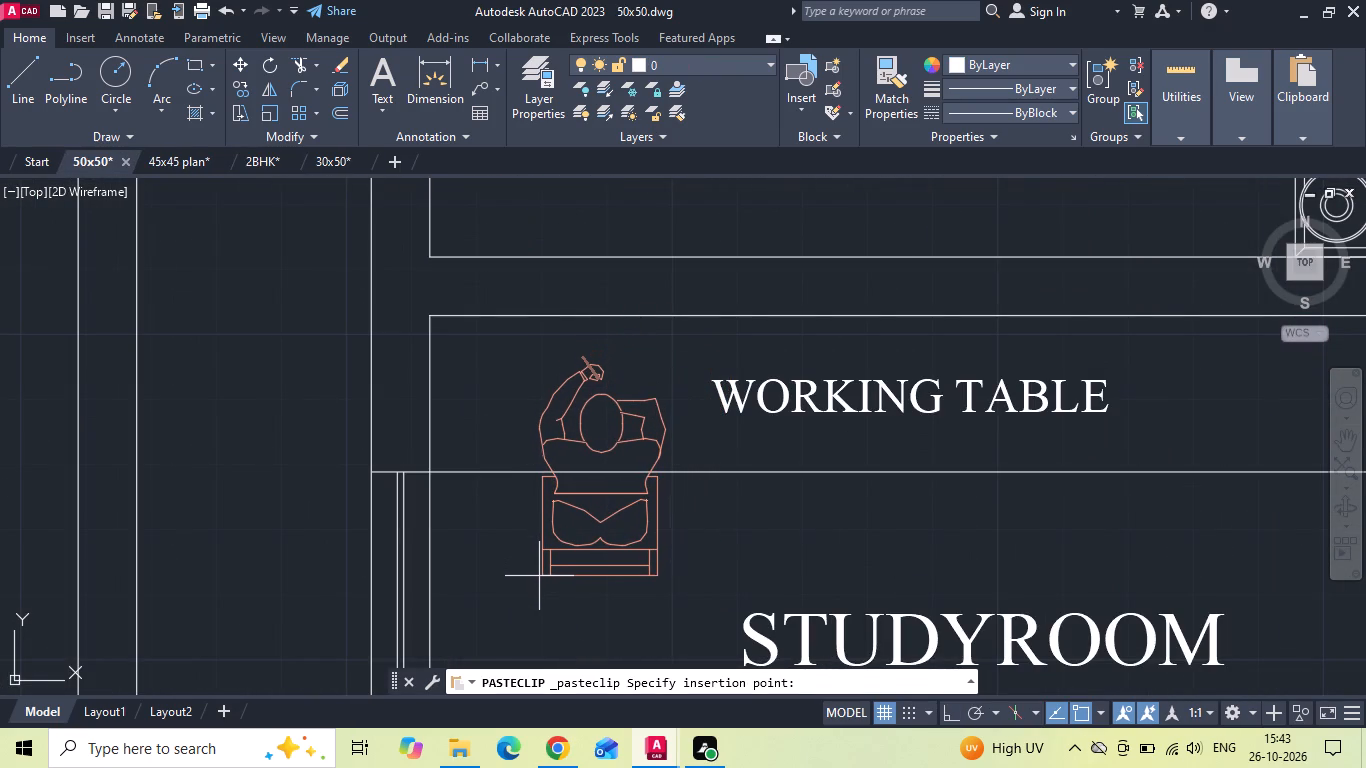
click(539, 576)
key(Escape)
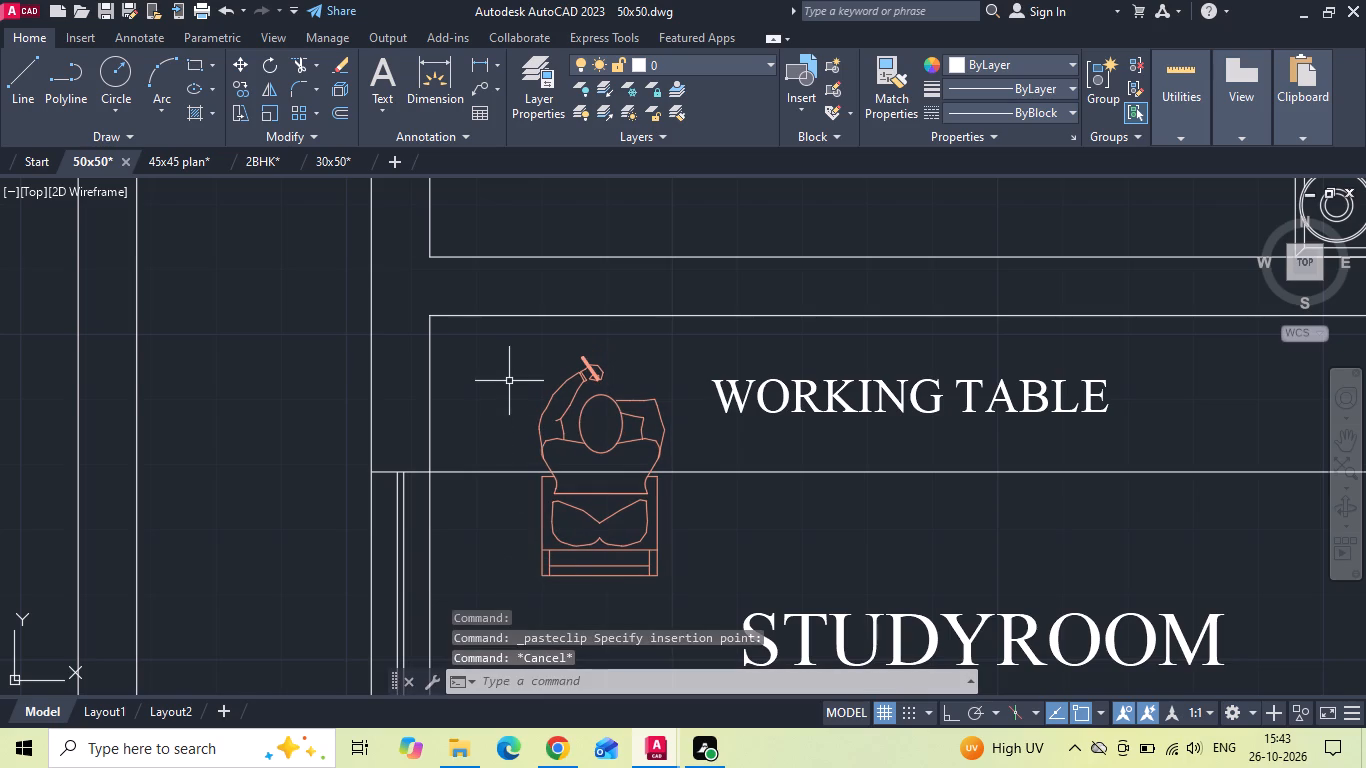
Copy the seated figure horizontally, with Ortho on, to the family lounge end of the studyroom's working table.
click(507, 358)
click(710, 595)
drag(513, 339, 543, 359)
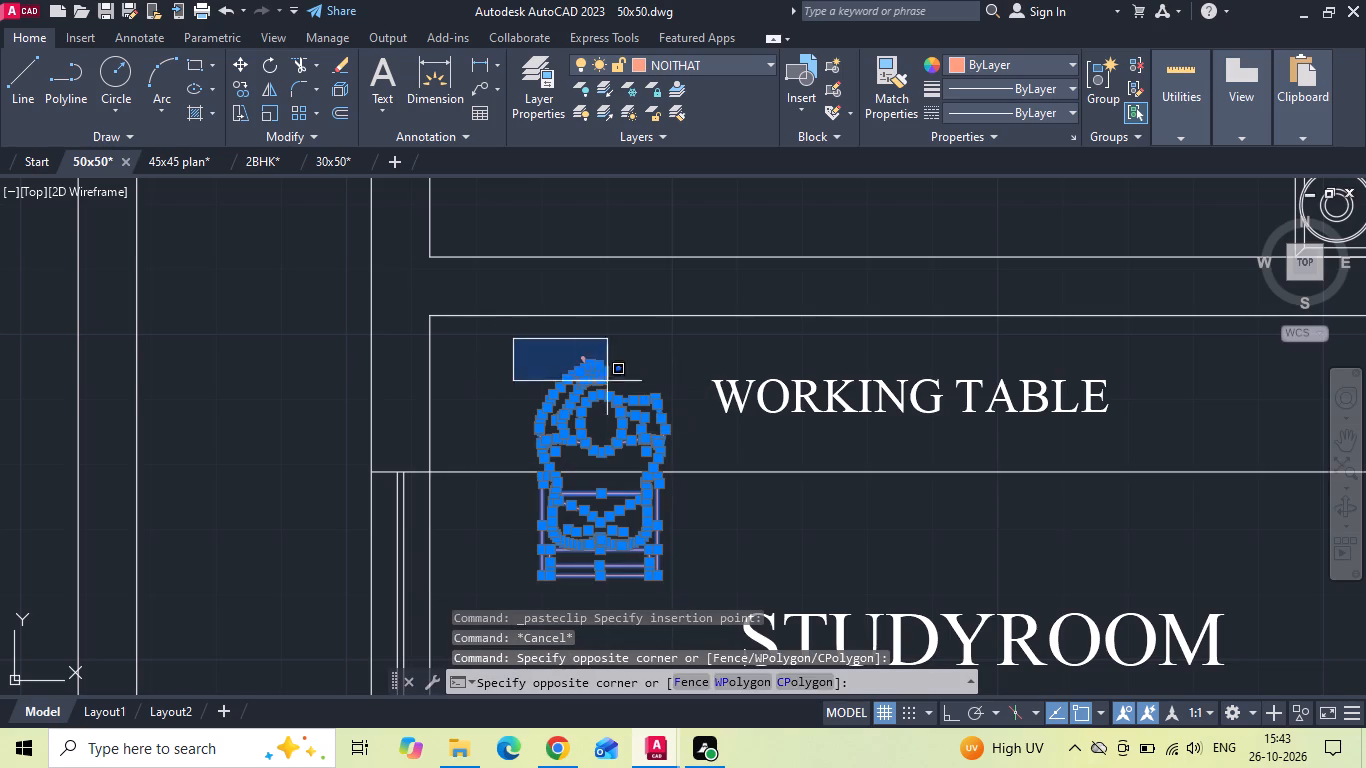
click(670, 403)
right_click(671, 404)
click(678, 416)
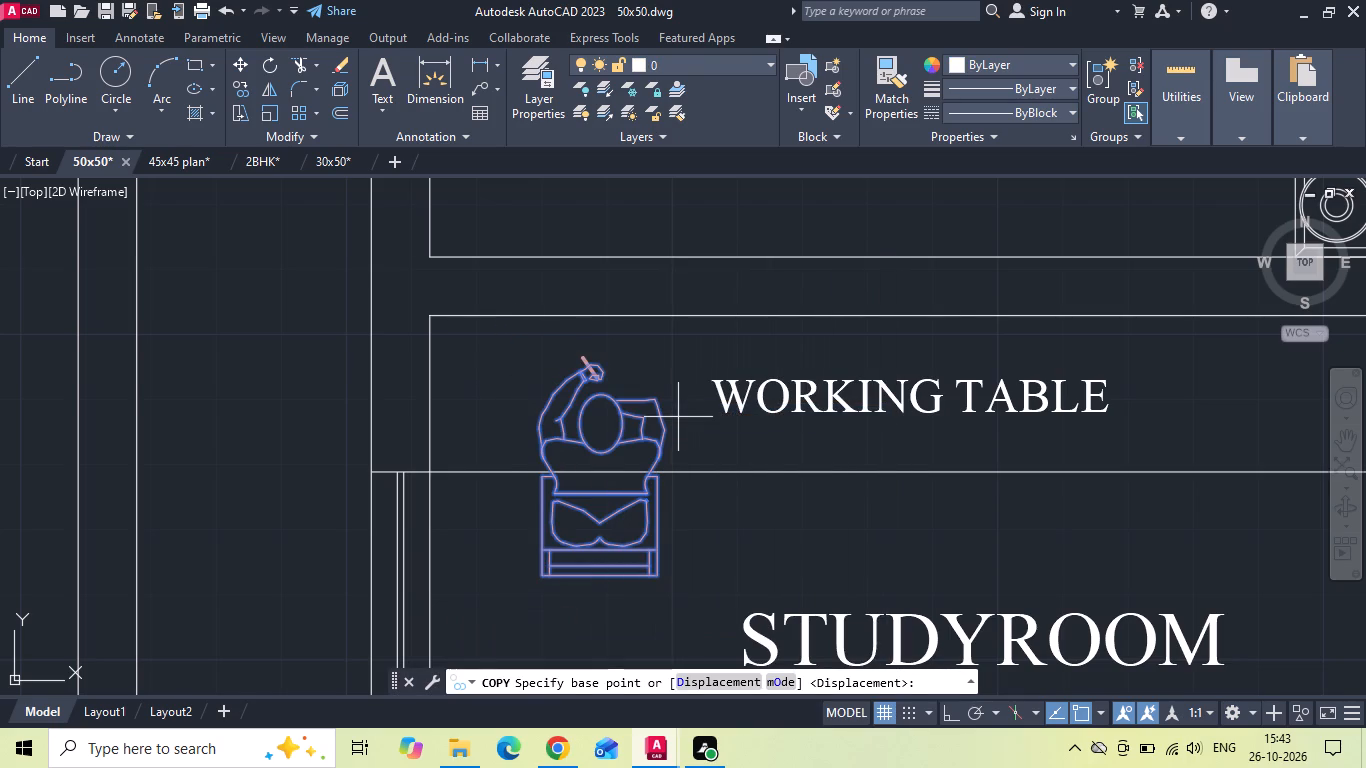
key(F8)
drag(676, 413, 694, 415)
scroll(1011, 408, down, 1)
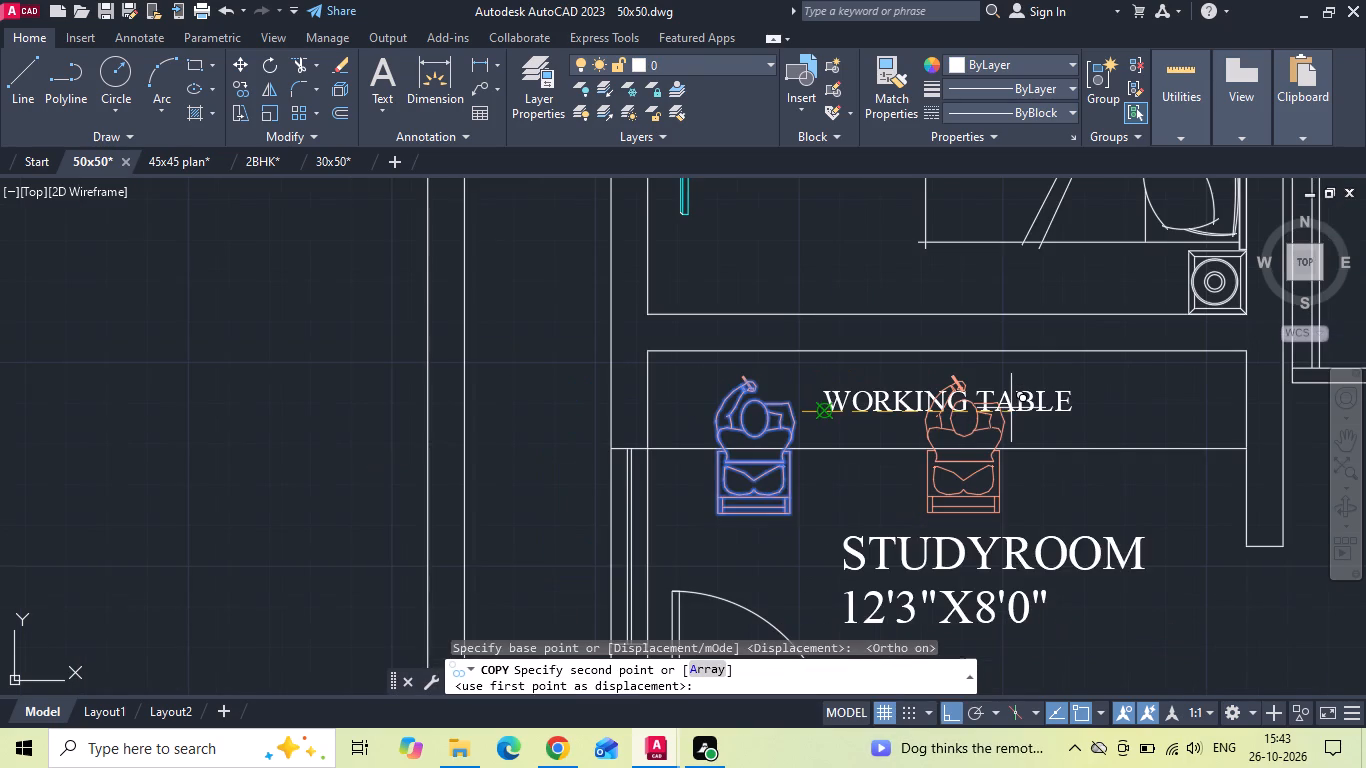
click(1009, 415)
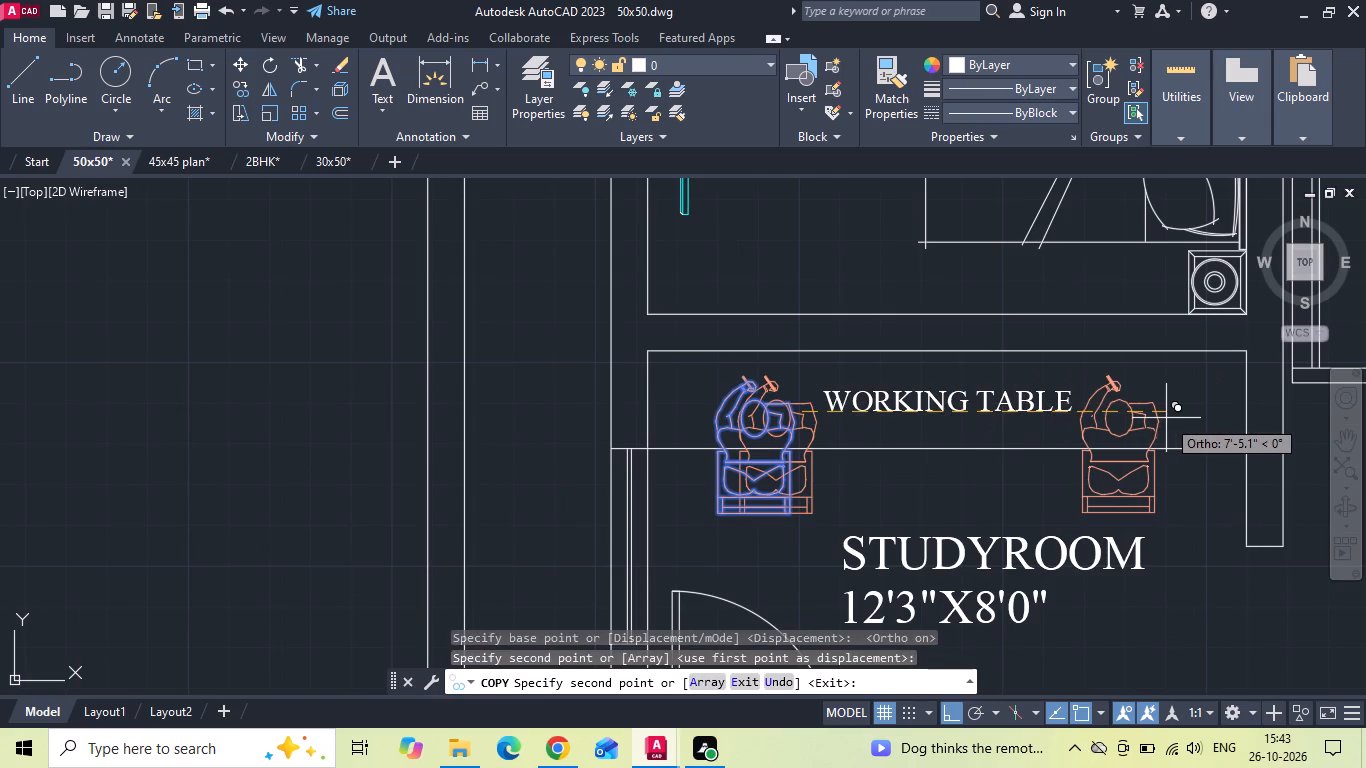
key(ctrl+z)
middle_drag(1104, 407, 684, 407)
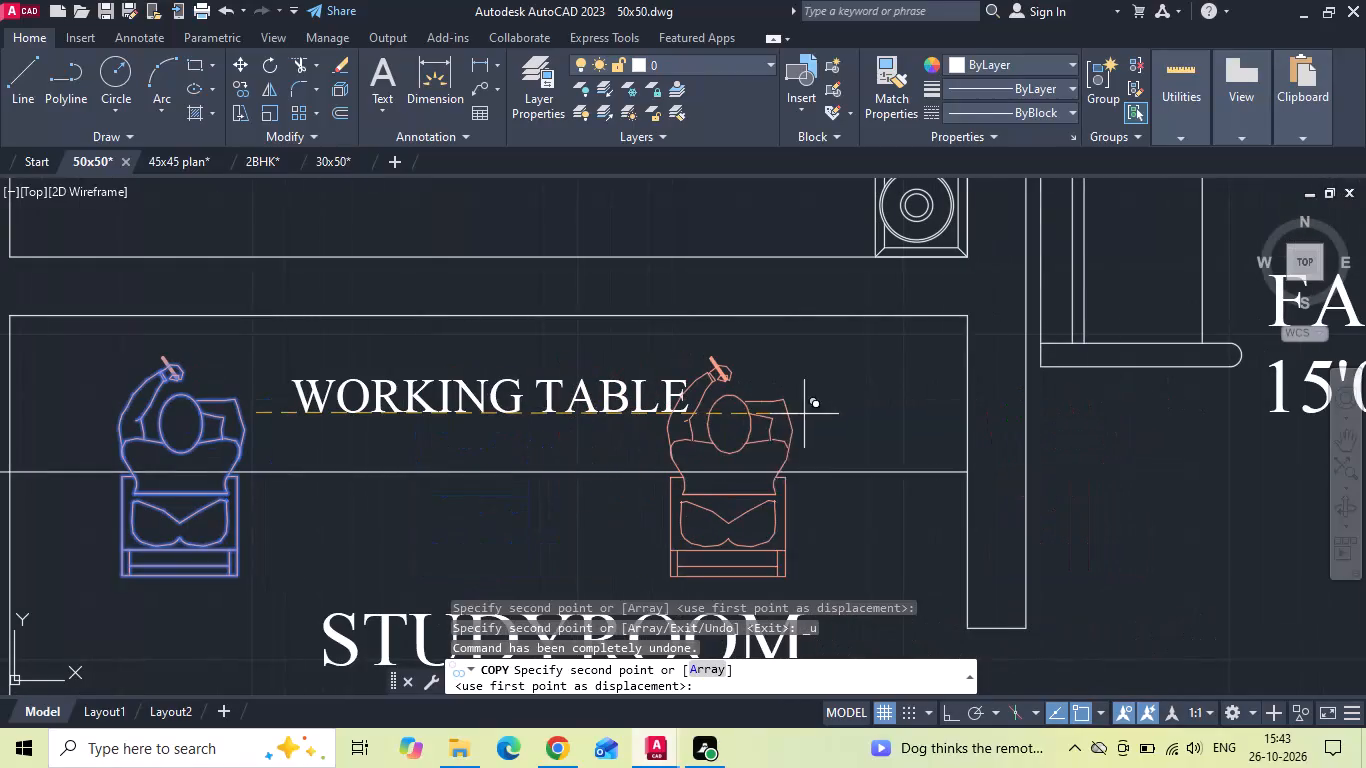
key(F8)
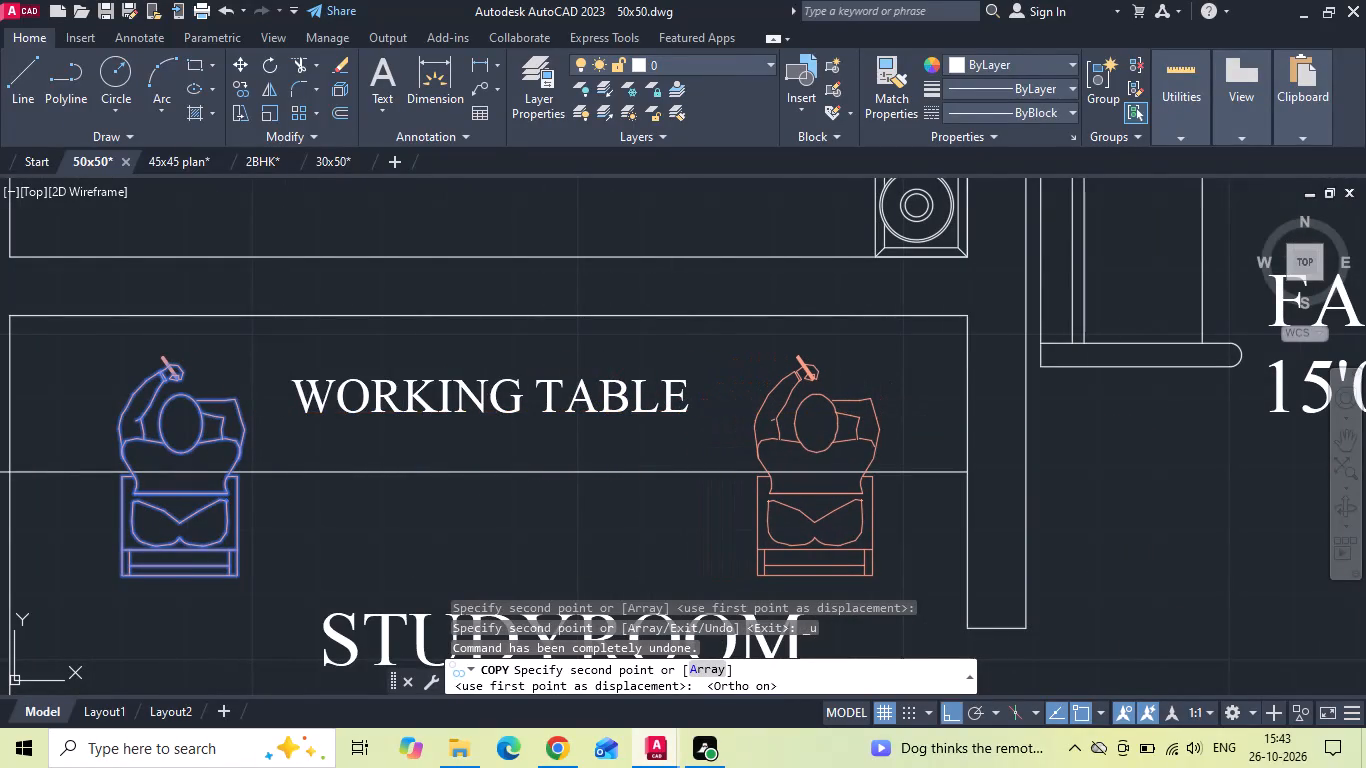
click(891, 410)
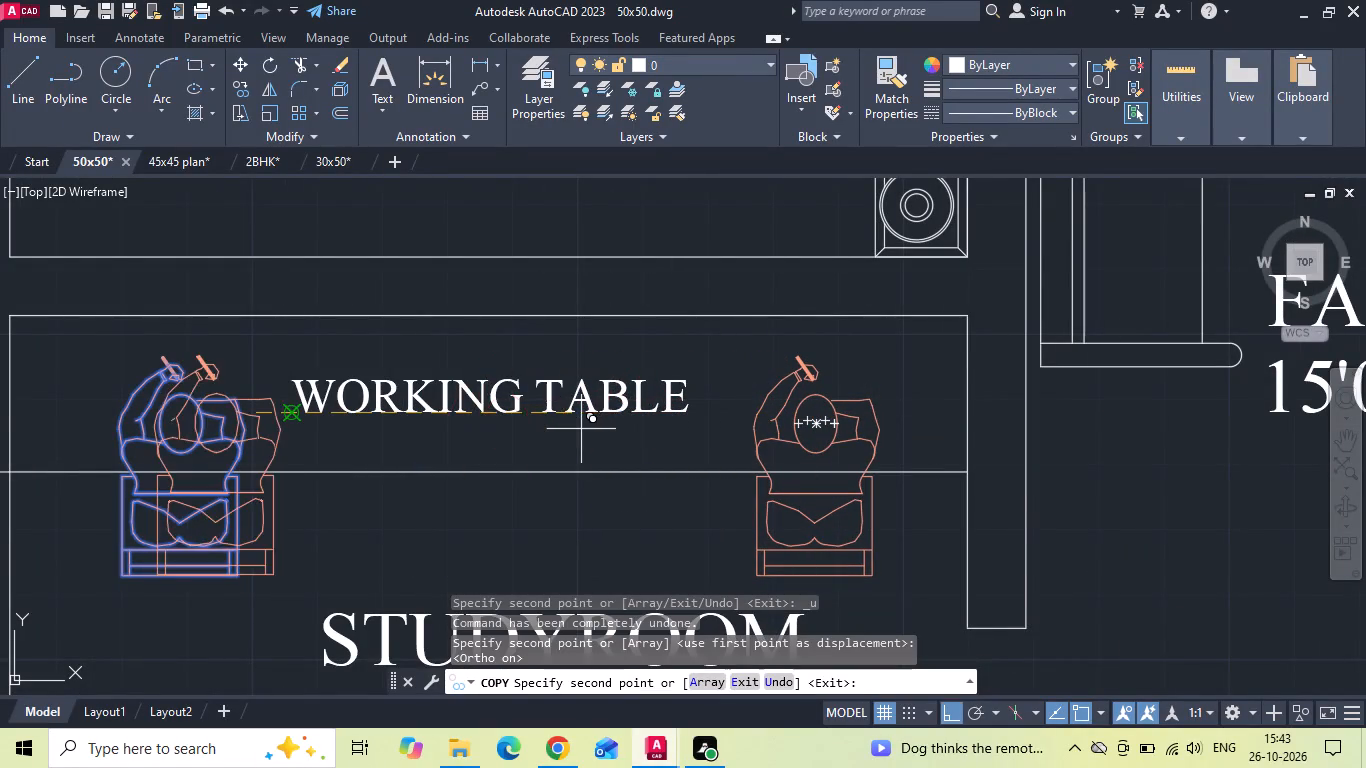
Place another copy of the seated figure midway between the two figures at the working table.
scroll(581, 429, up, 2)
click(580, 430)
scroll(618, 421, down, 2)
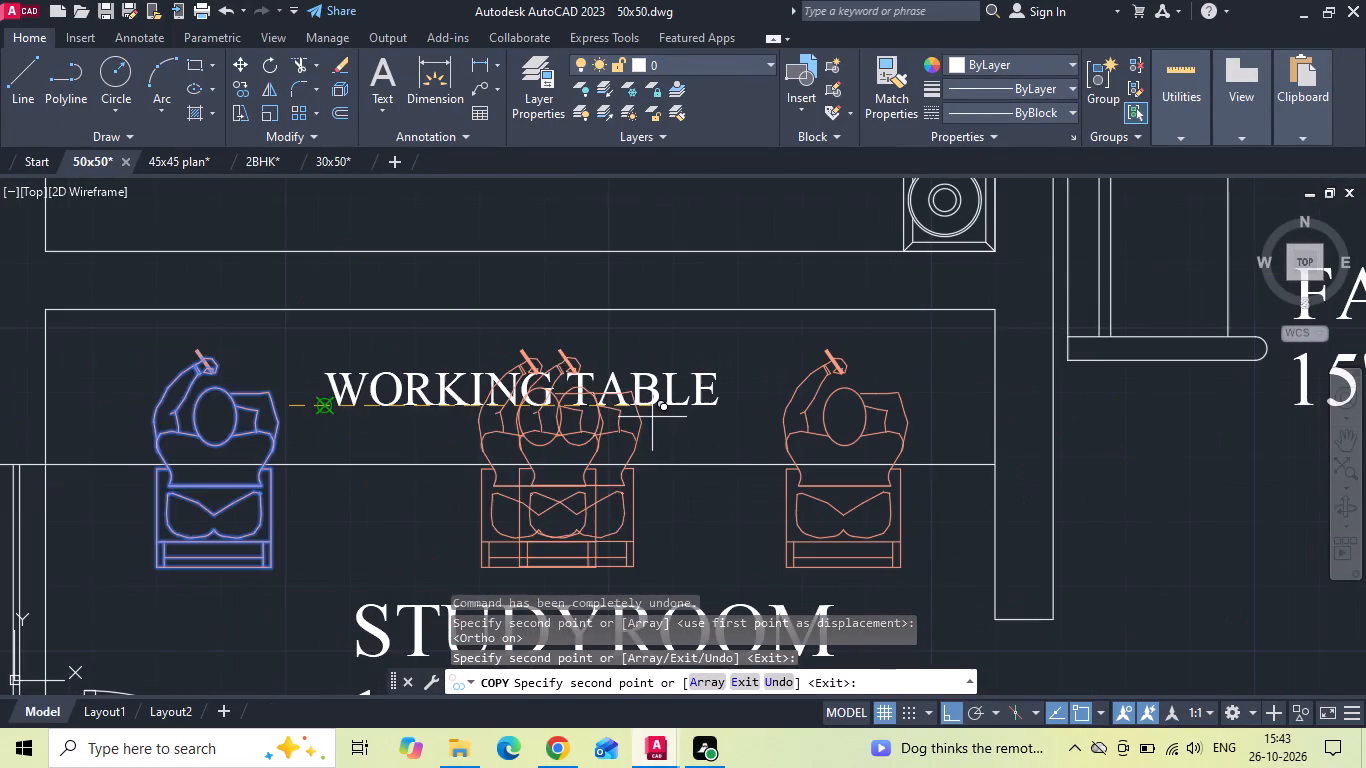
key(Escape)
Move the WORKING TABLE label straight up by about 3.5", towards the table's rear edge.
scroll(672, 382, down, 2)
click(673, 379)
right_click(673, 380)
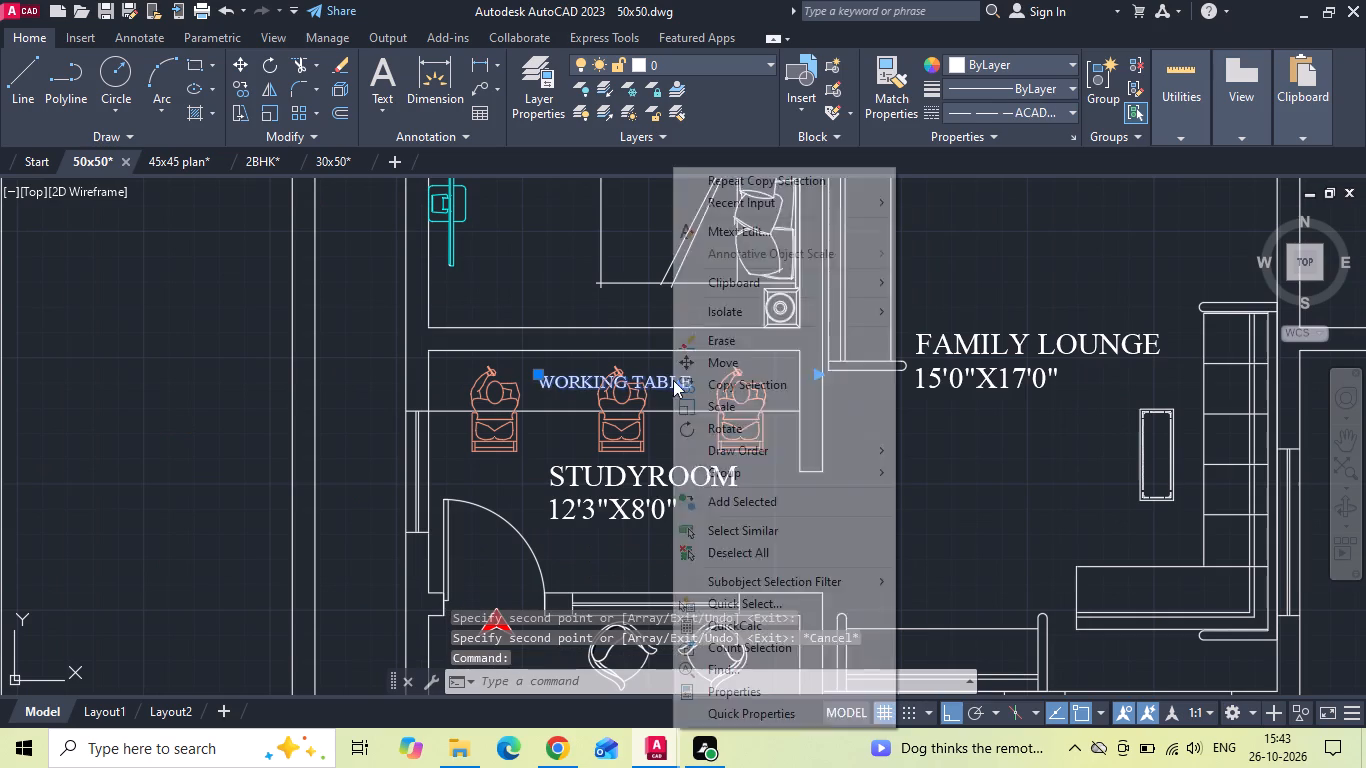
click(700, 373)
scroll(675, 440, up, 1)
click(675, 440)
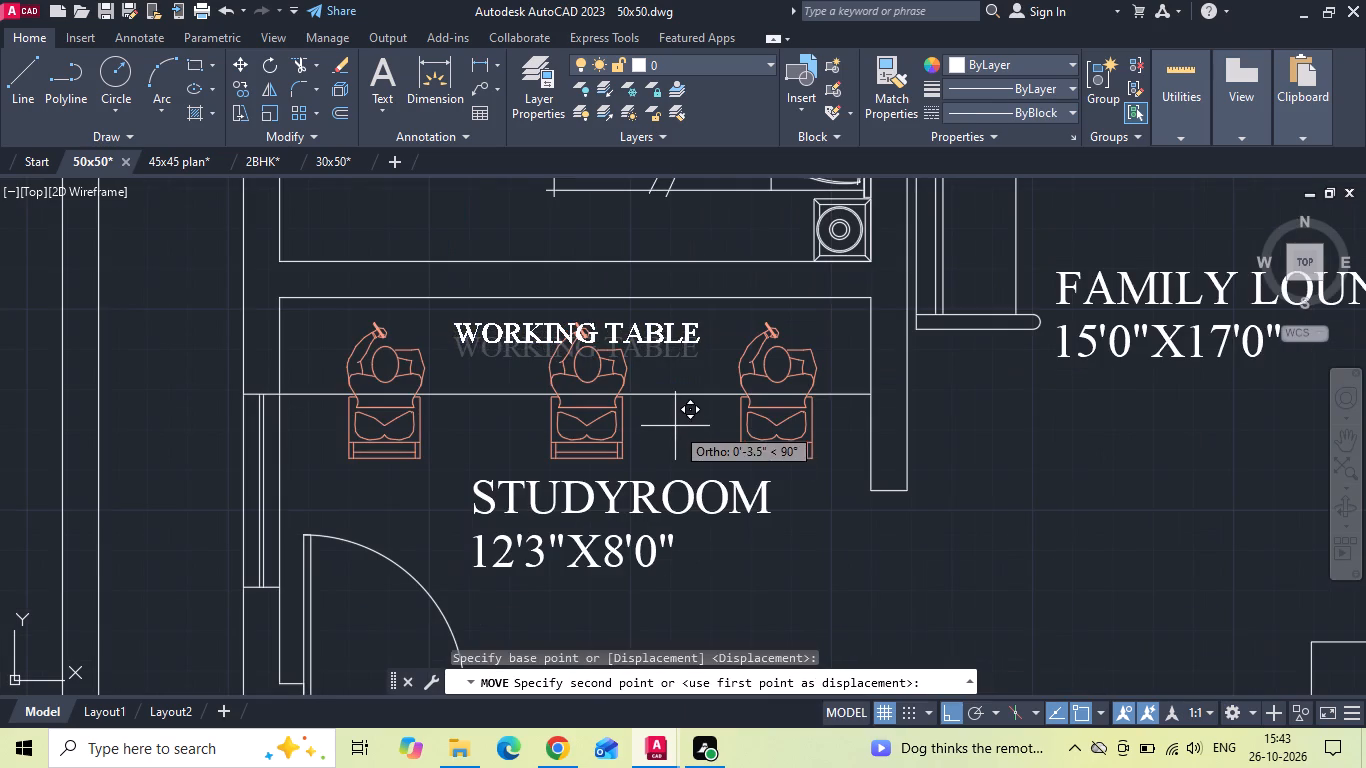
click(675, 426)
Trim the short line across the wall junction between the balcony and the family lounge.
scroll(675, 426, down, 2)
middle_drag(671, 488, 671, 403)
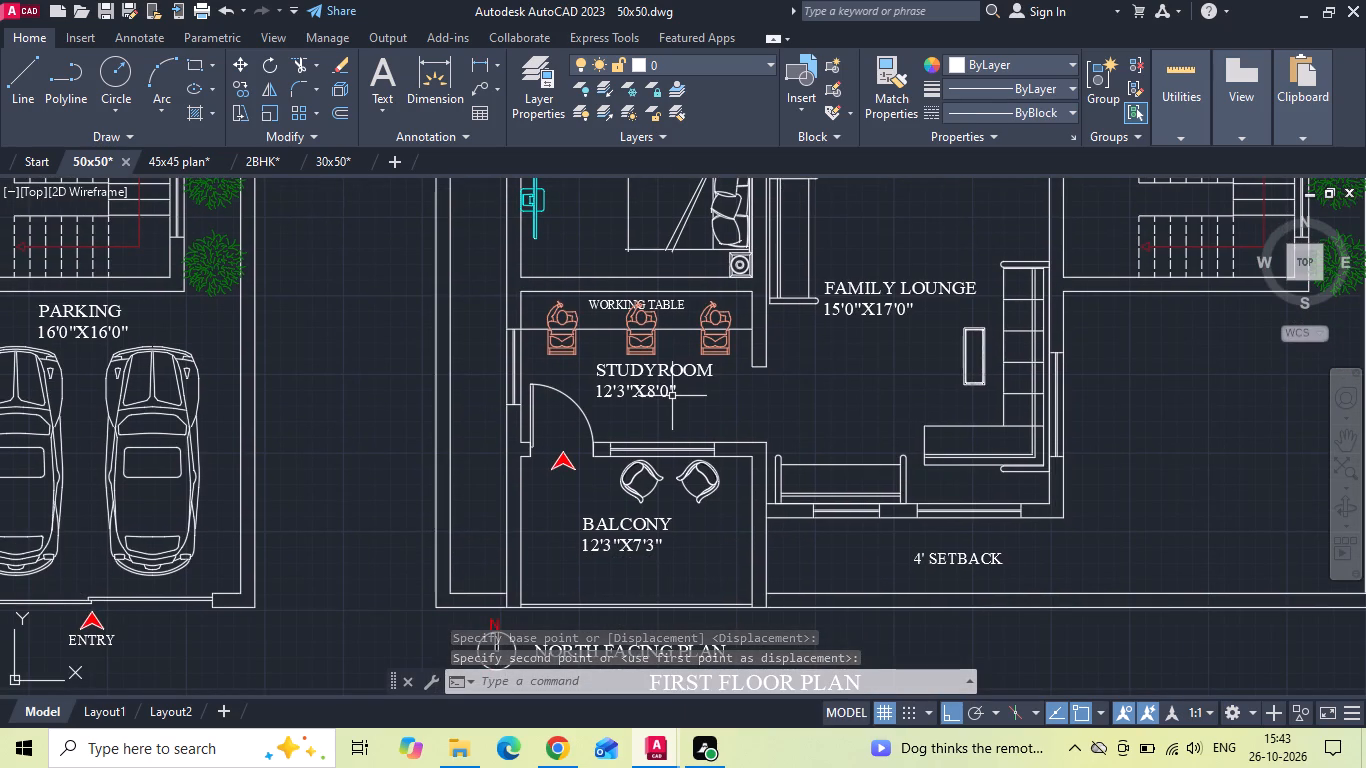
text(TR)
key(space)
key(space)
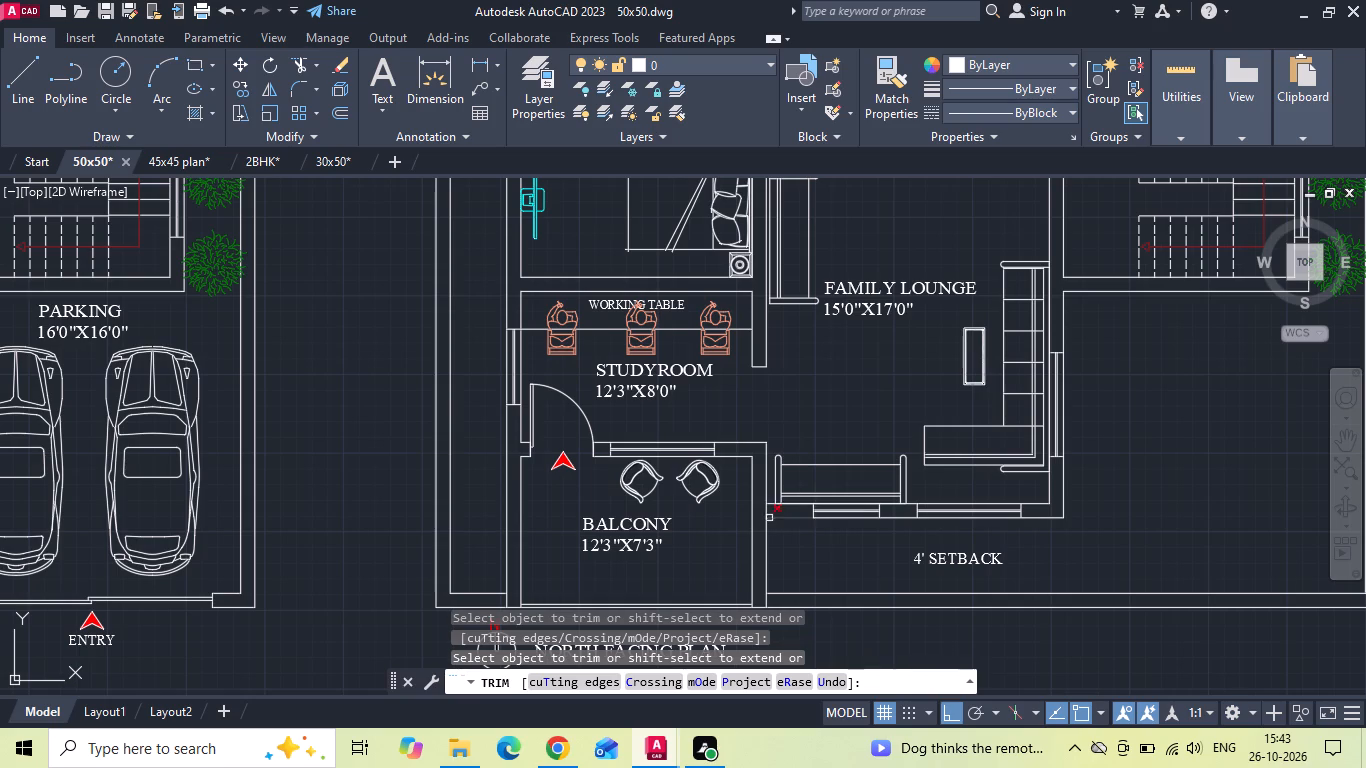
click(764, 511)
key(Escape)
Save the 50x50 drawing.
key(ctrl+s)
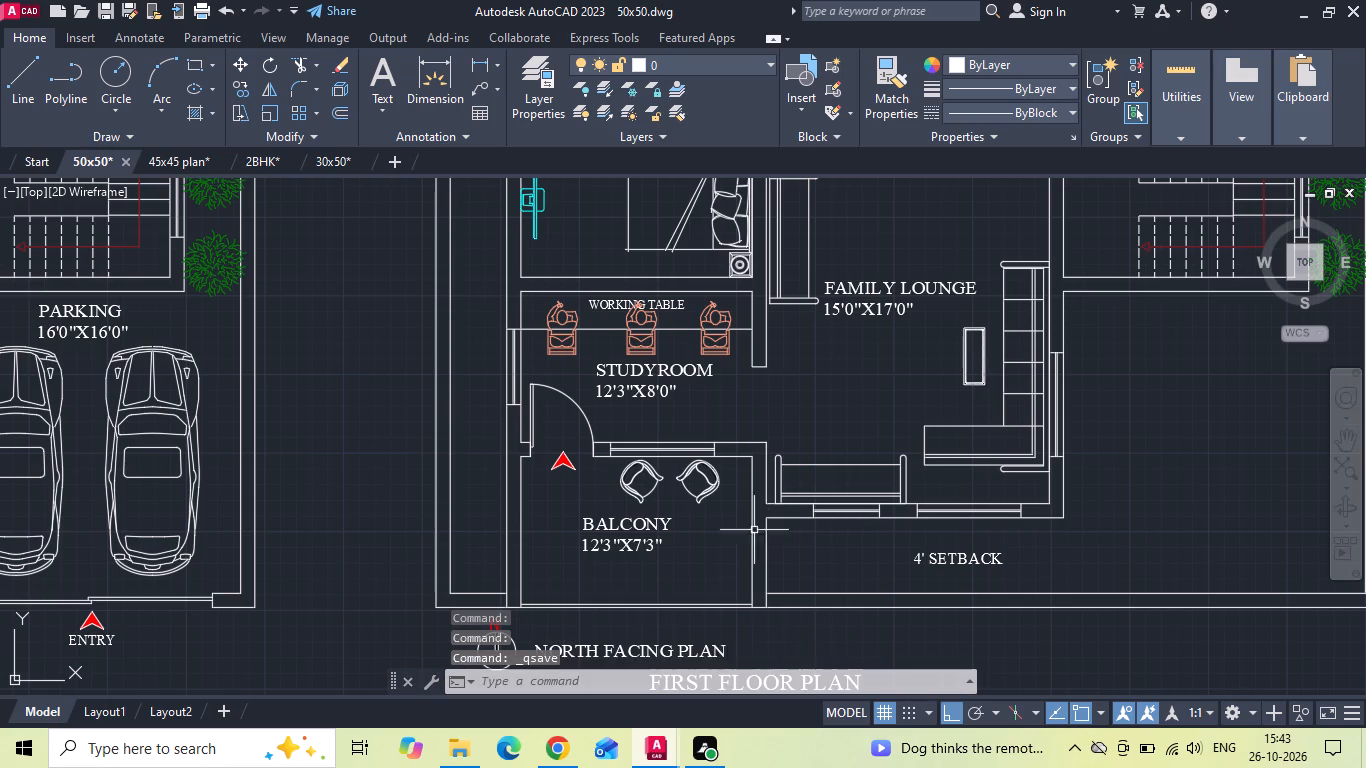
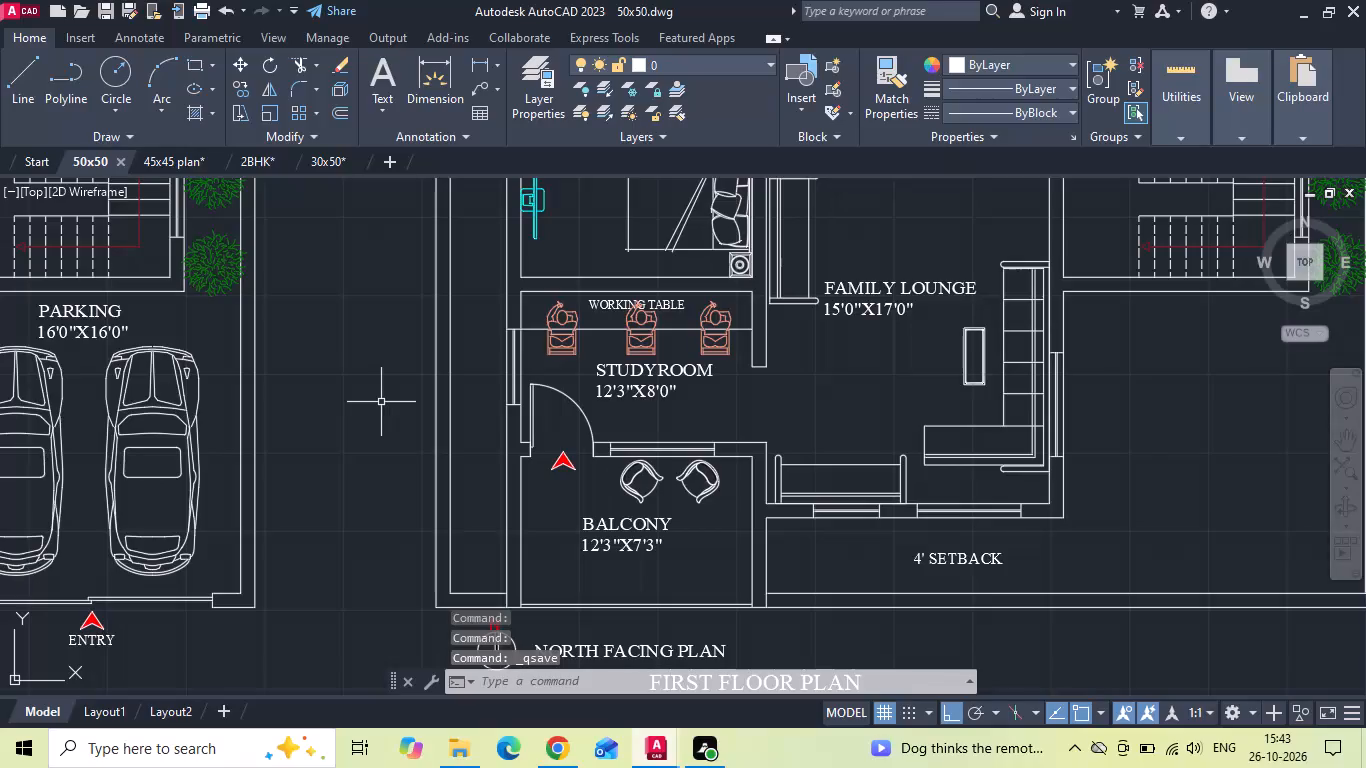
Copy the whole furnished first floor plan with its title horizontally to the far side of the unfurnished plan.
scroll(381, 402, down, 3)
middle_drag(380, 399, 406, 419)
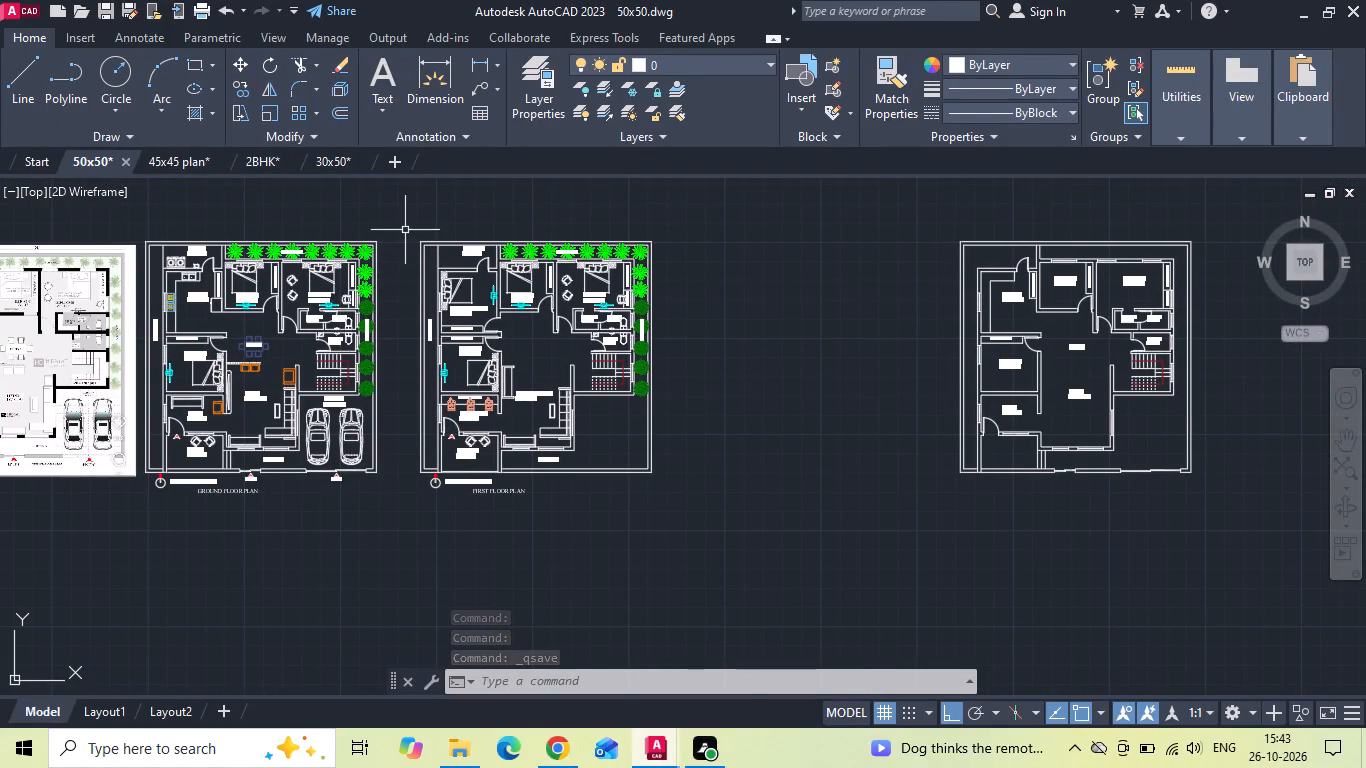
drag(405, 230, 404, 269)
click(713, 520)
right_click(713, 520)
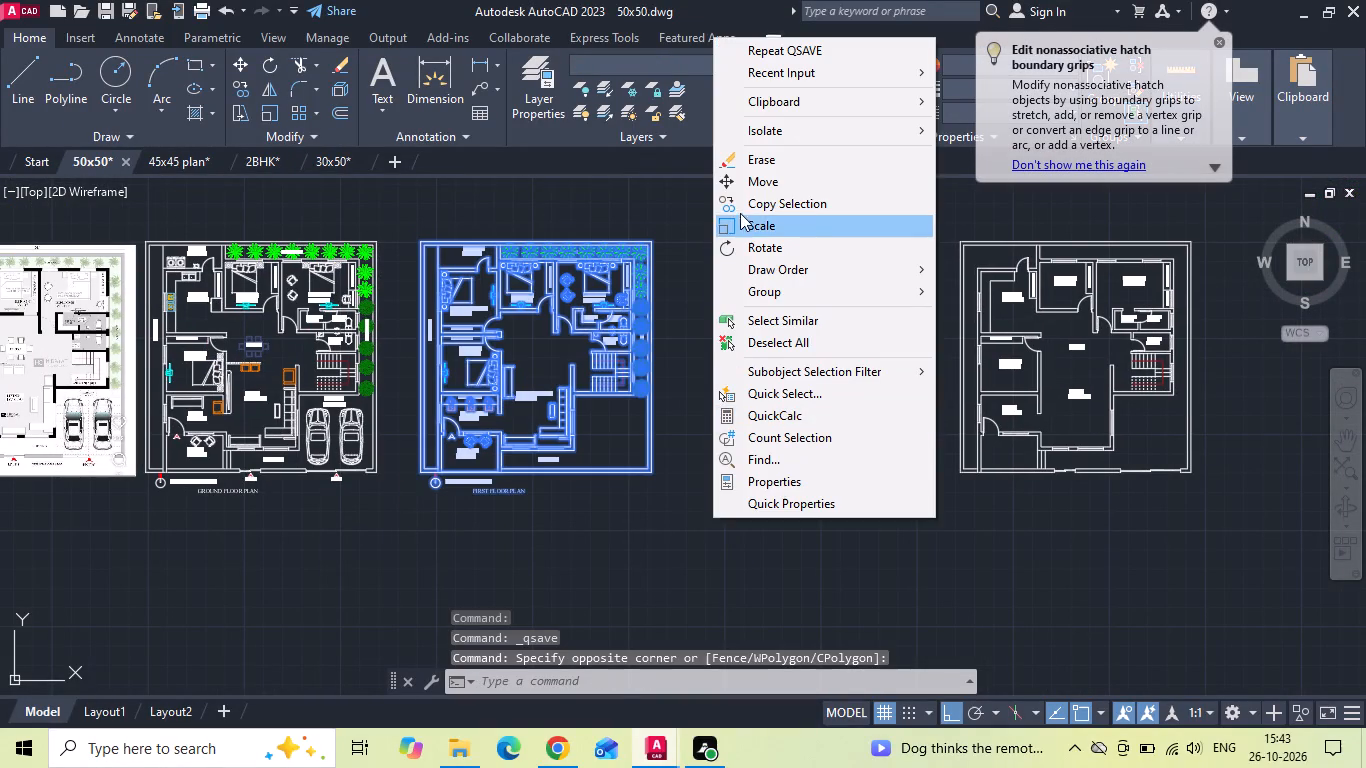
click(750, 200)
scroll(524, 295, down, 1)
drag(564, 320, 584, 323)
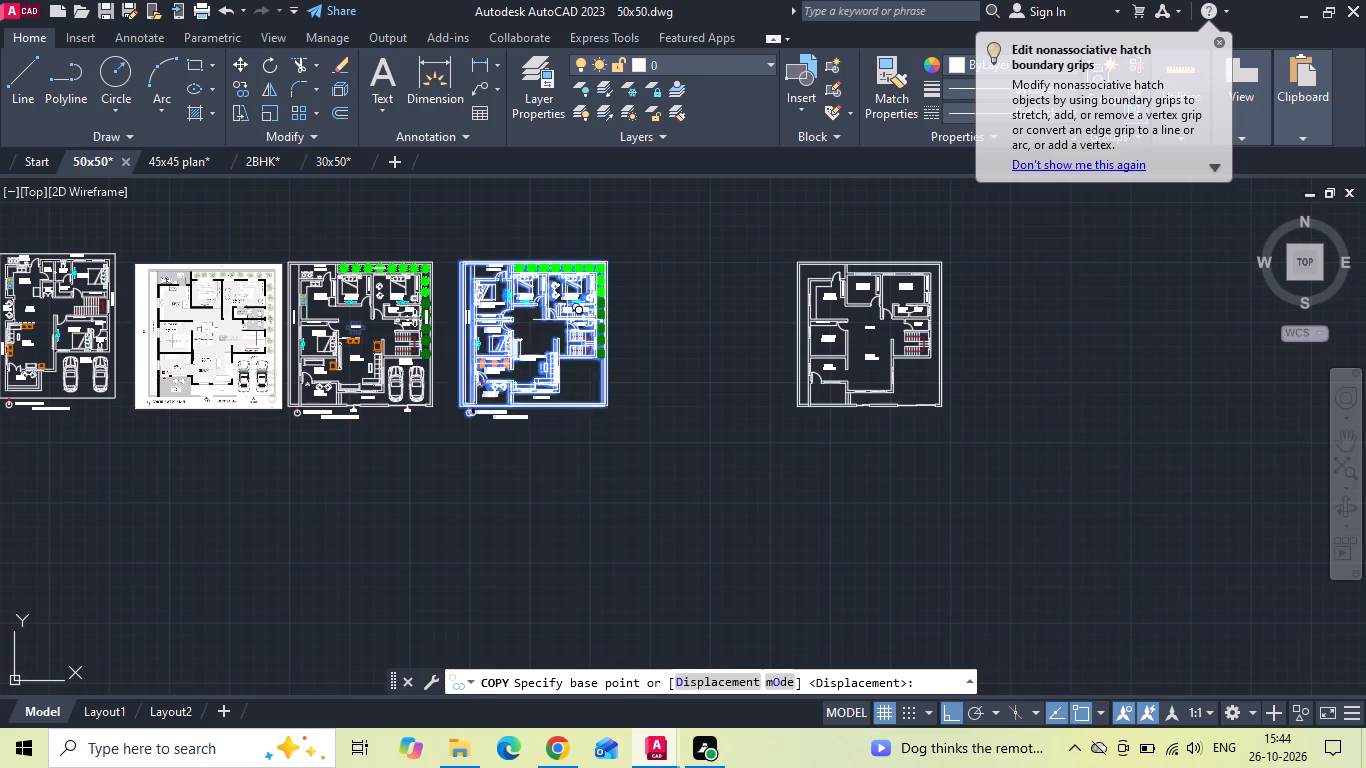
scroll(1074, 325, up, 1)
click(1054, 331)
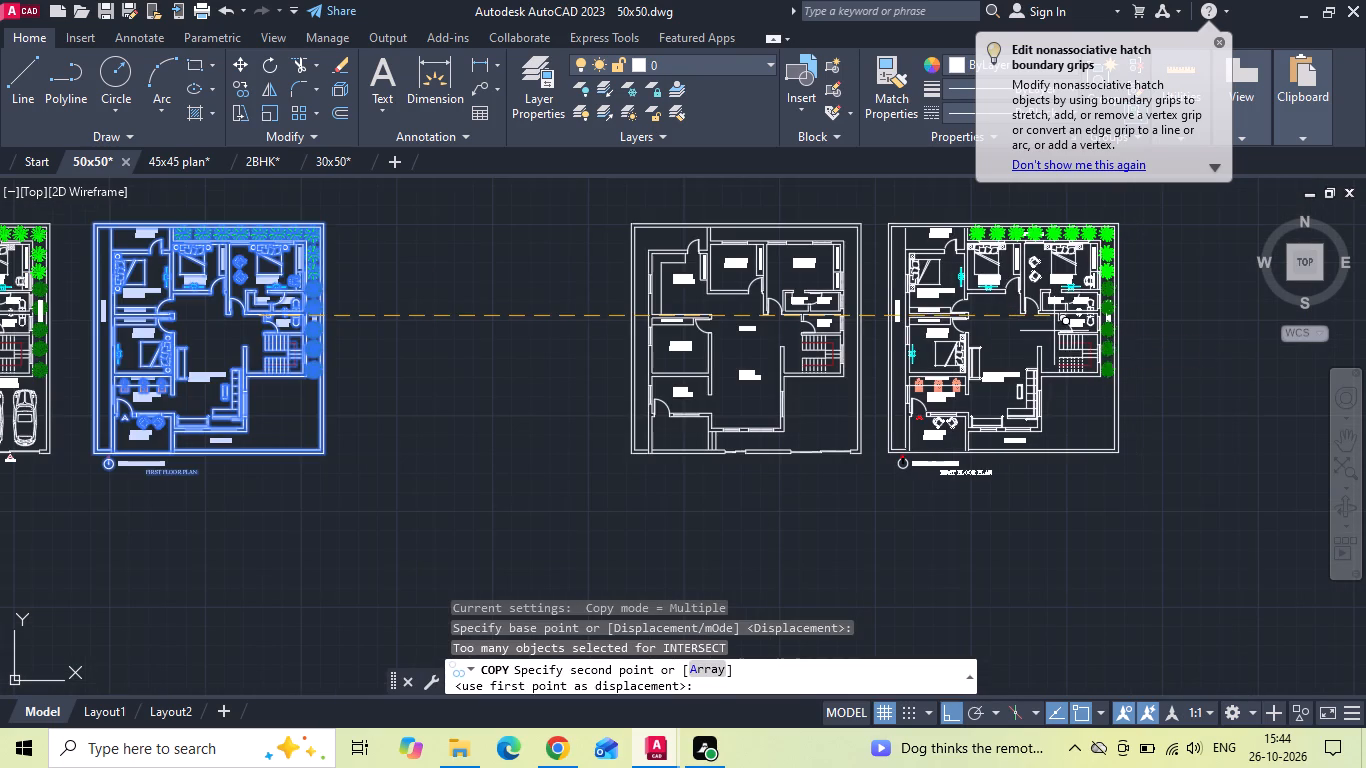
key(Escape)
Move the unfurnished plan and the new first floor copy together horizontally, closer to the original first floor plan.
drag(559, 206, 570, 230)
click(1206, 532)
right_click(1196, 532)
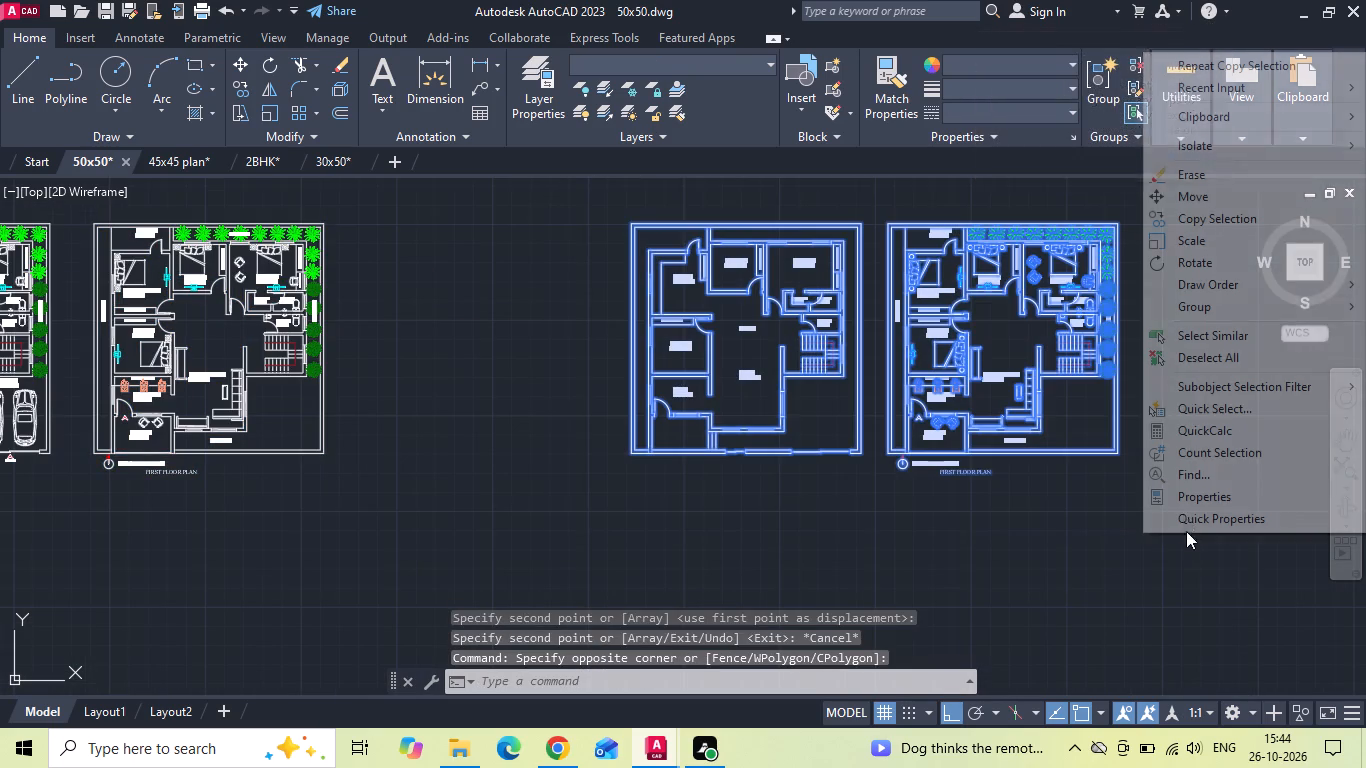
click(1193, 192)
drag(903, 635, 850, 635)
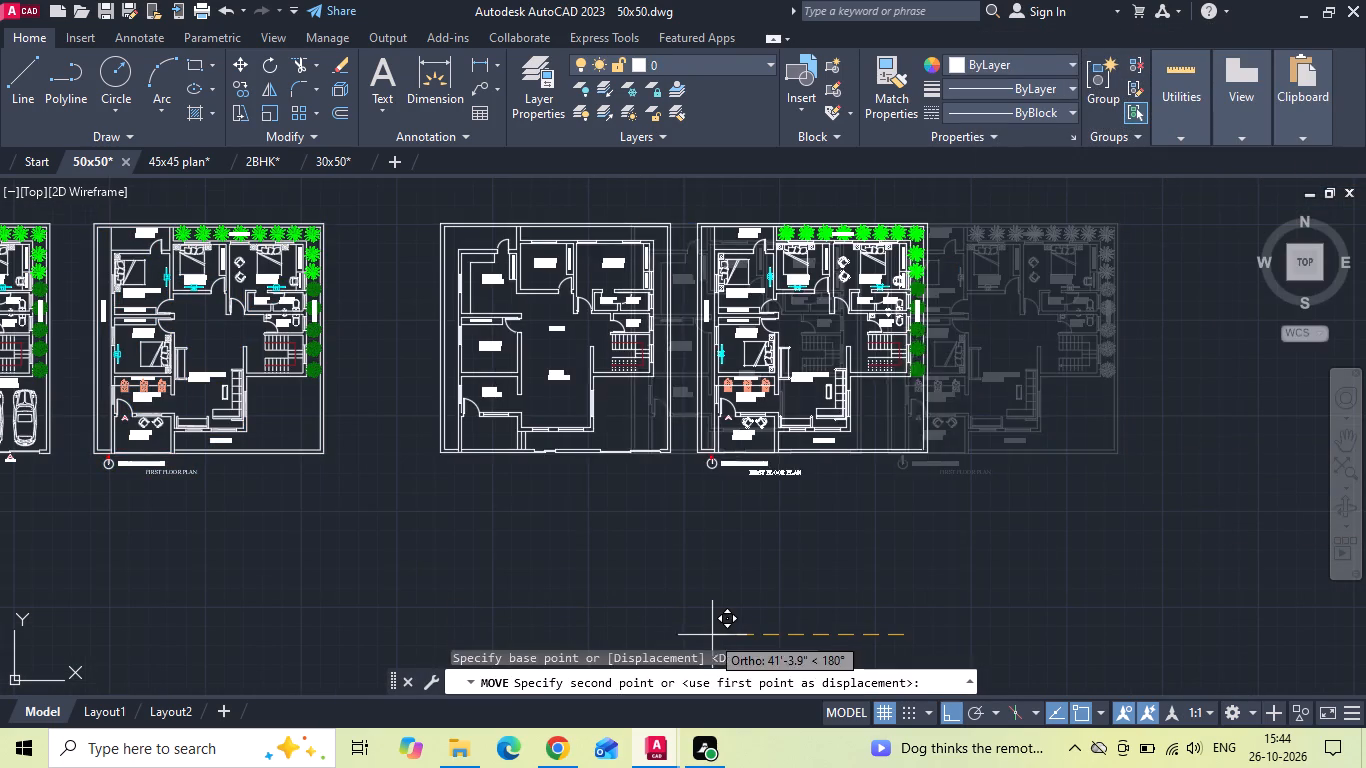
click(686, 637)
Delete the palms and bushes in the original first floor plan's 3' setback beside the toilets and staircase.
middle_drag(377, 528, 528, 565)
scroll(325, 274, up, 4)
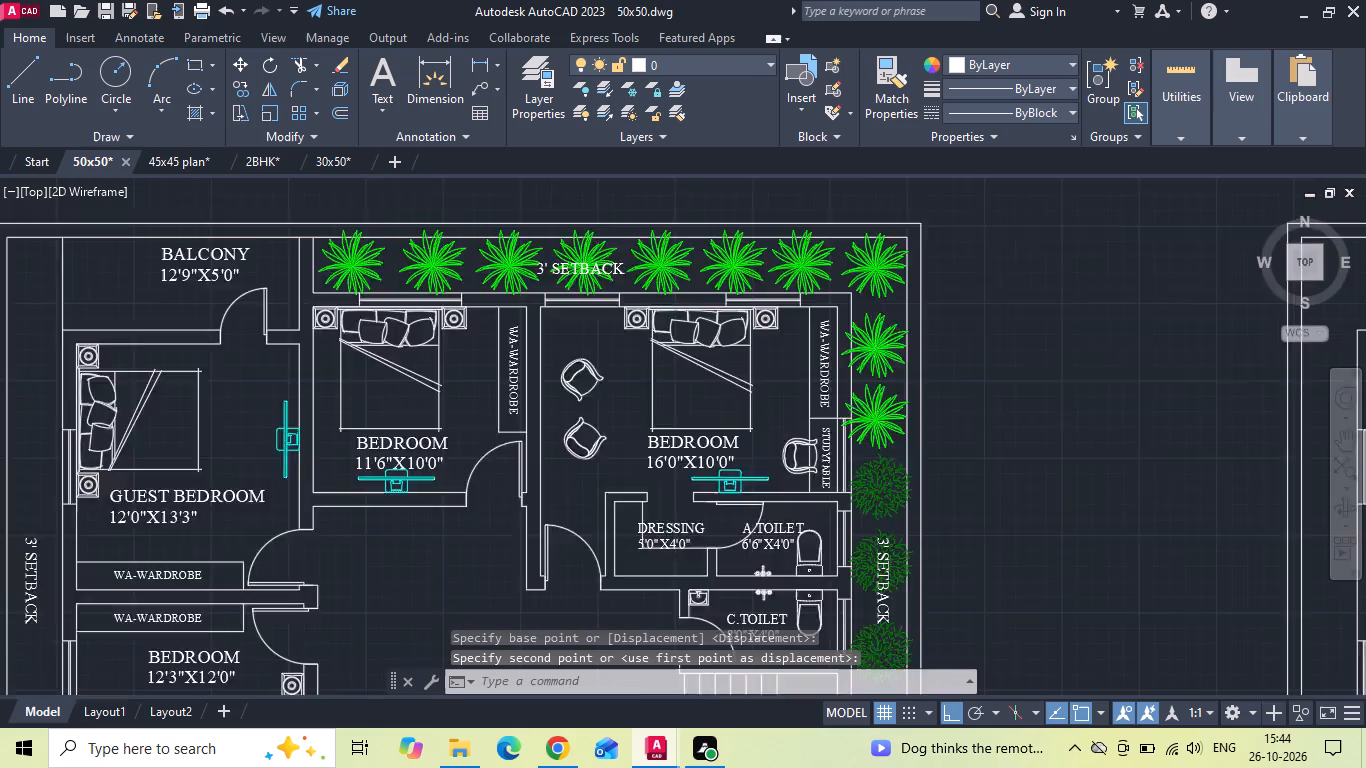
scroll(562, 364, down, 1)
scroll(972, 313, up, 1)
click(979, 352)
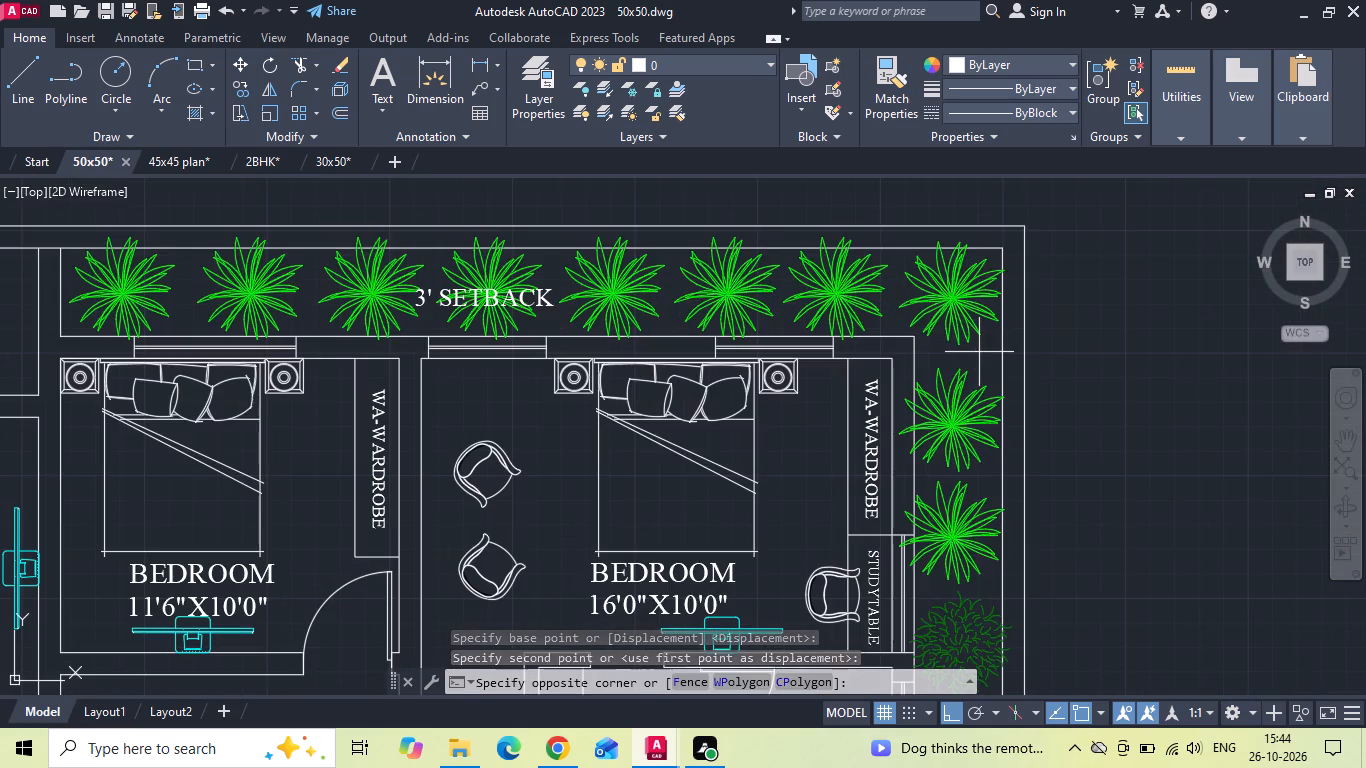
scroll(979, 352, down, 2)
scroll(983, 514, up, 2)
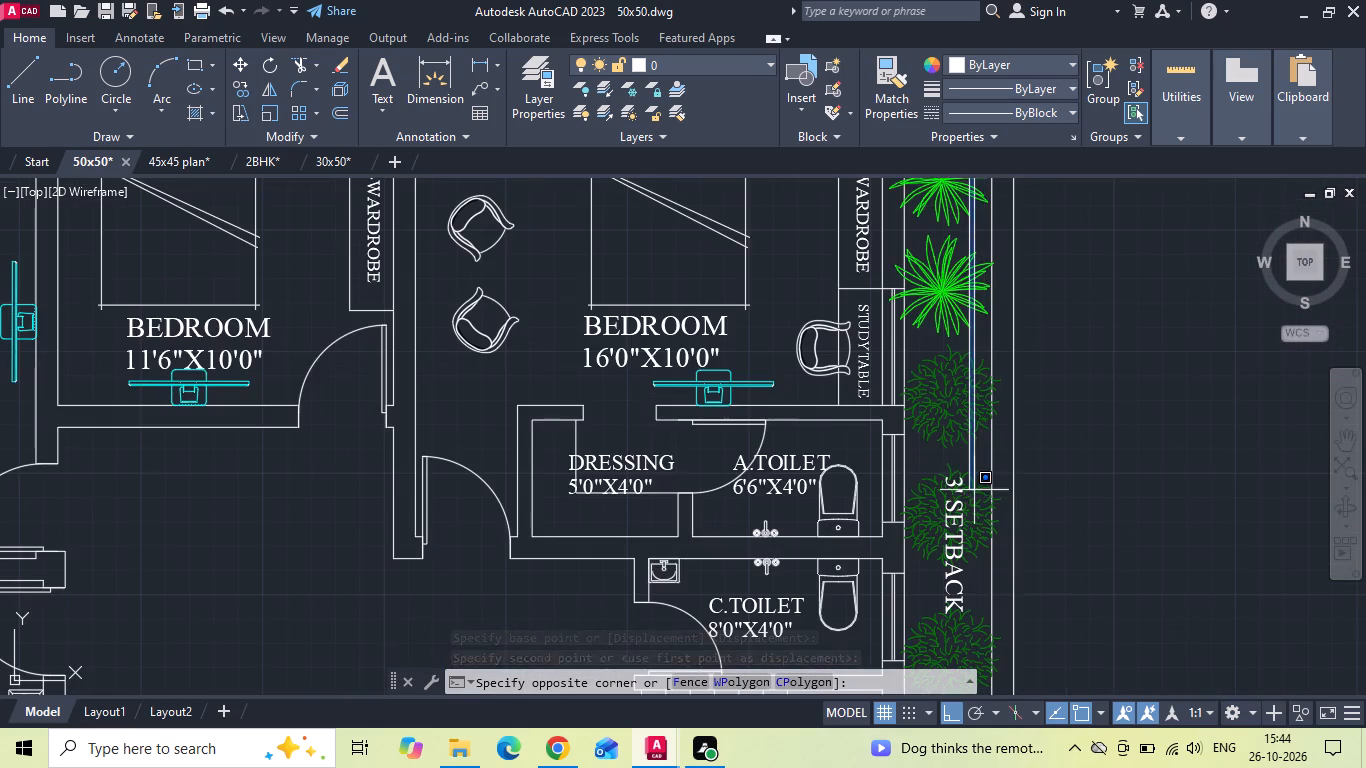
click(937, 443)
key(Delete)
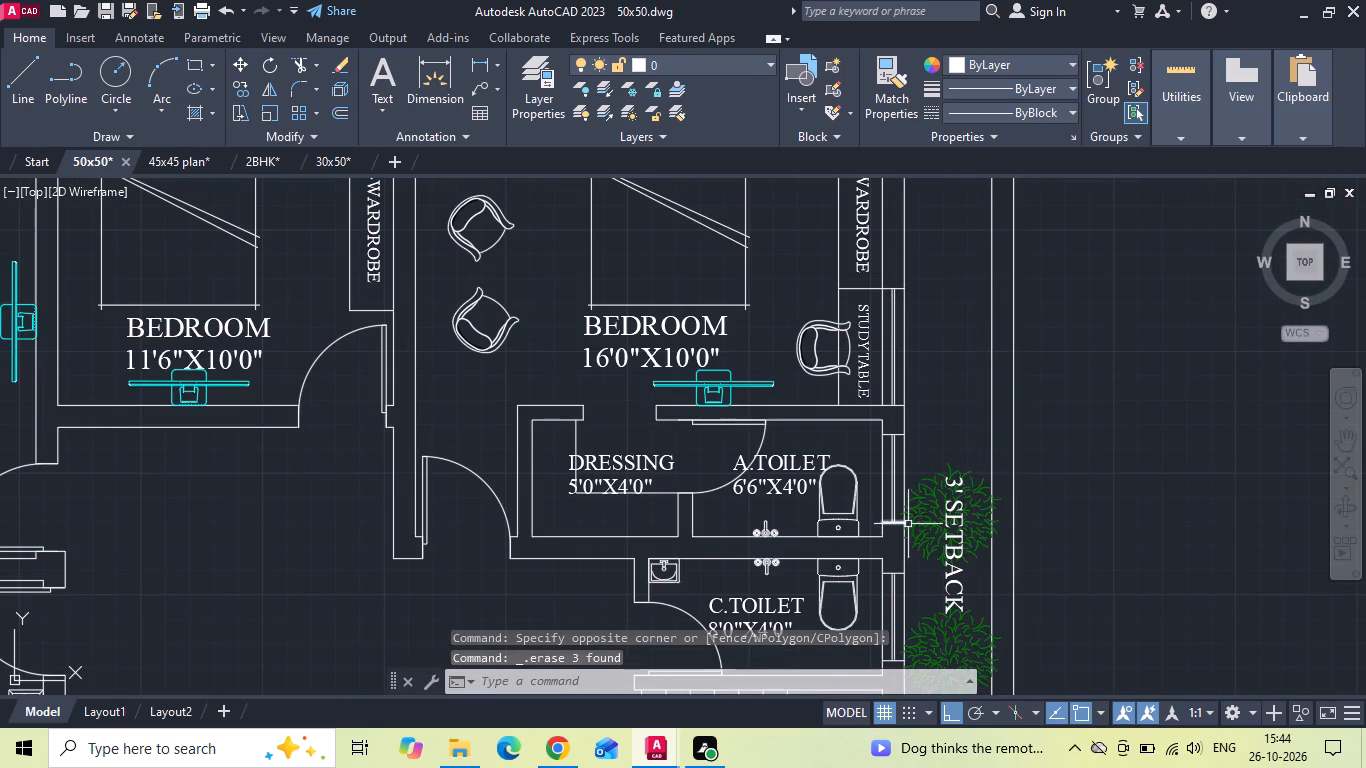
click(919, 528)
key(Delete)
middle_drag(911, 481, 802, 152)
click(850, 328)
key(Delete)
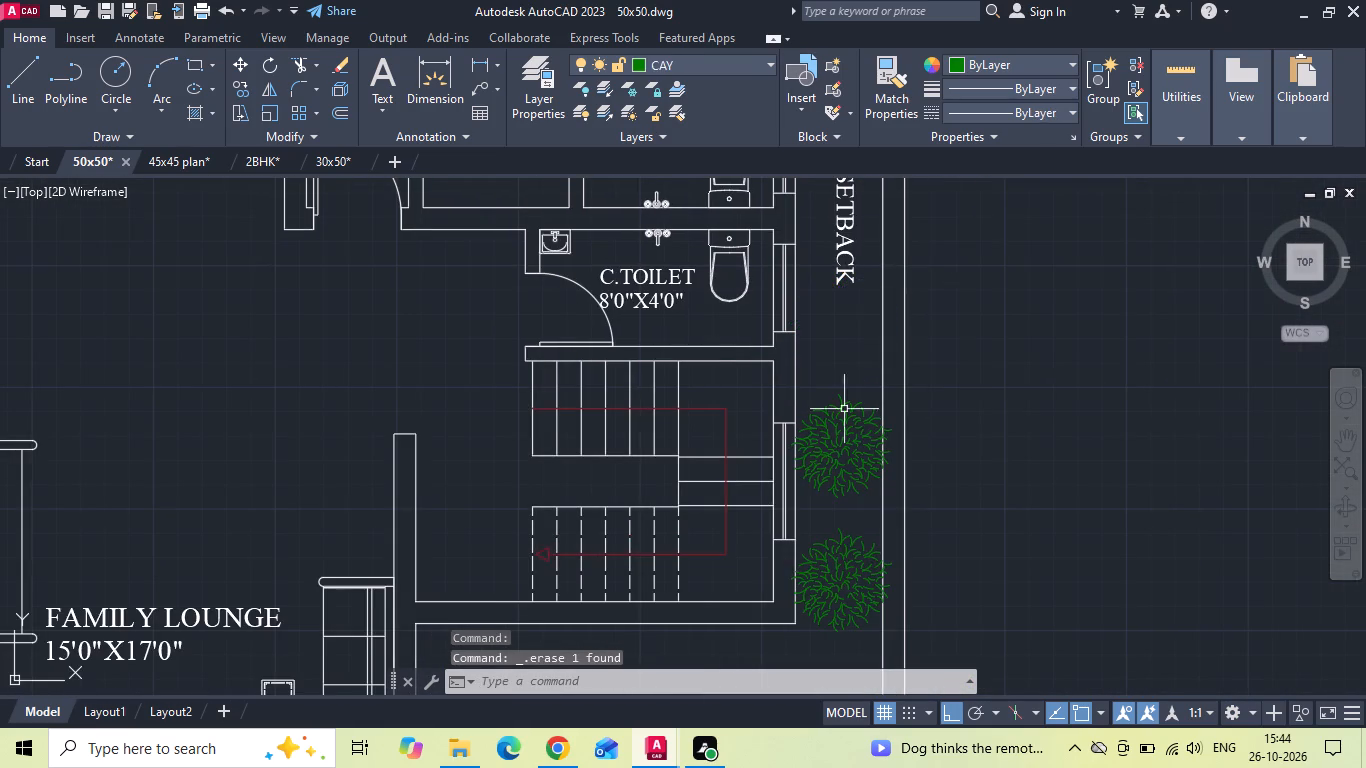
click(838, 467)
key(Delete)
click(840, 596)
key(Delete)
Delete the row of palms in the first floor plan's 3' setback behind the bedrooms, including the corner palm.
scroll(836, 591, down, 2)
scroll(542, 213, up, 2)
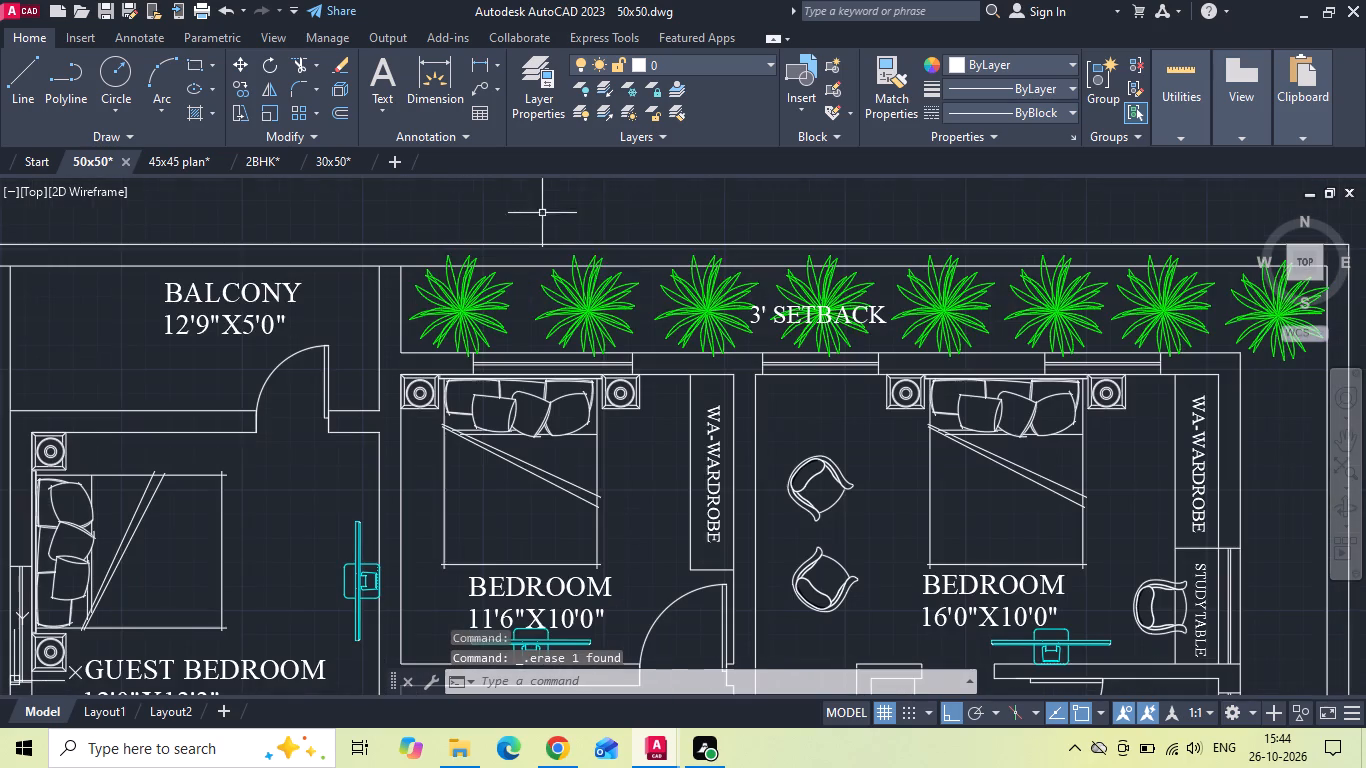
click(832, 280)
click(724, 288)
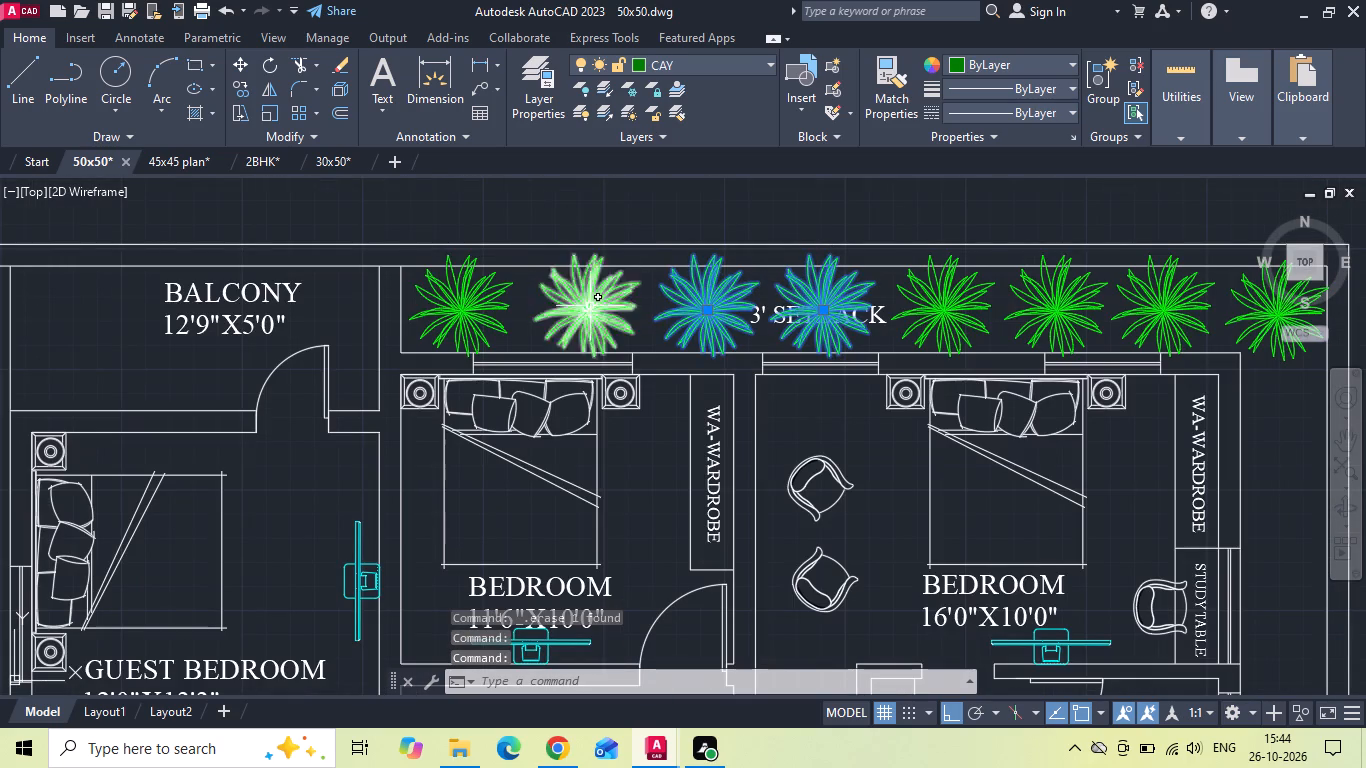
click(590, 306)
click(478, 307)
key(Delete)
scroll(436, 315, down, 2)
scroll(733, 315, up, 2)
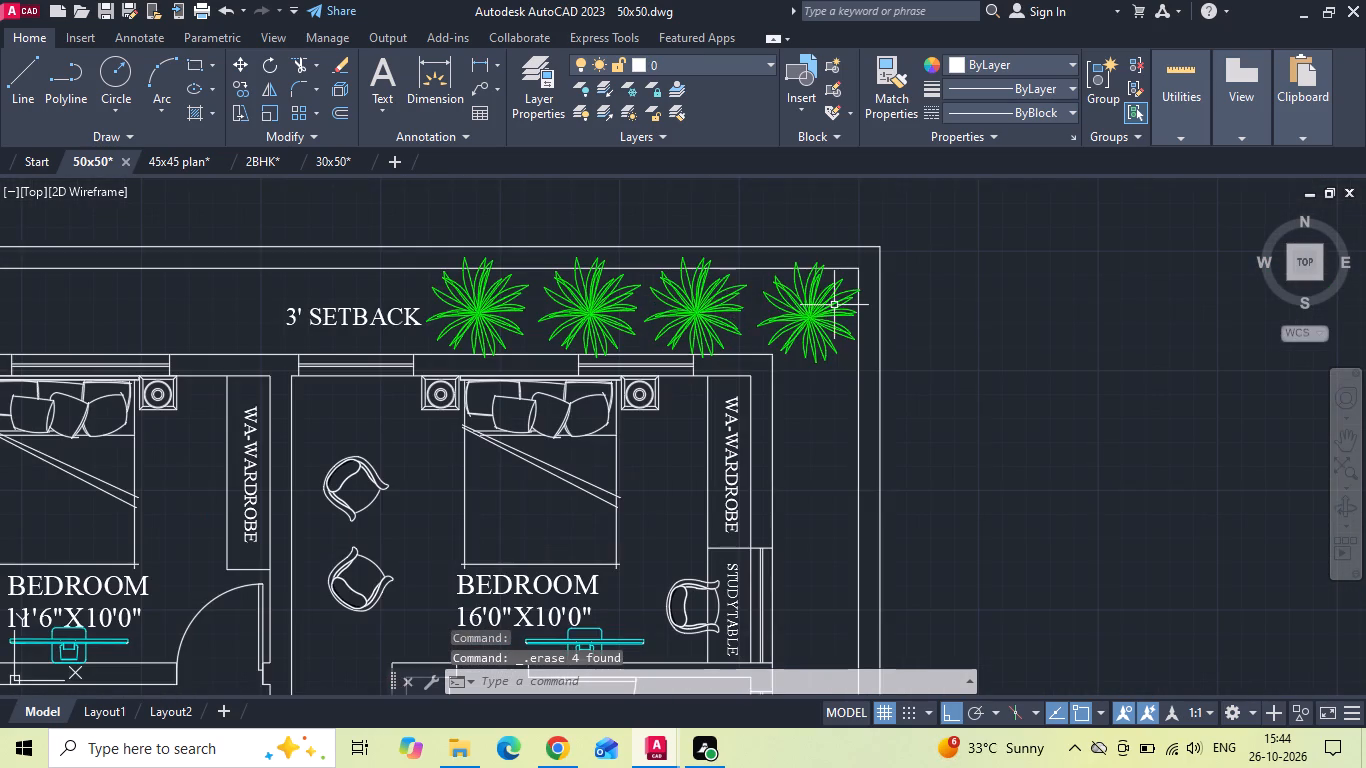
click(834, 305)
drag(751, 312, 731, 312)
click(503, 317)
key(Delete)
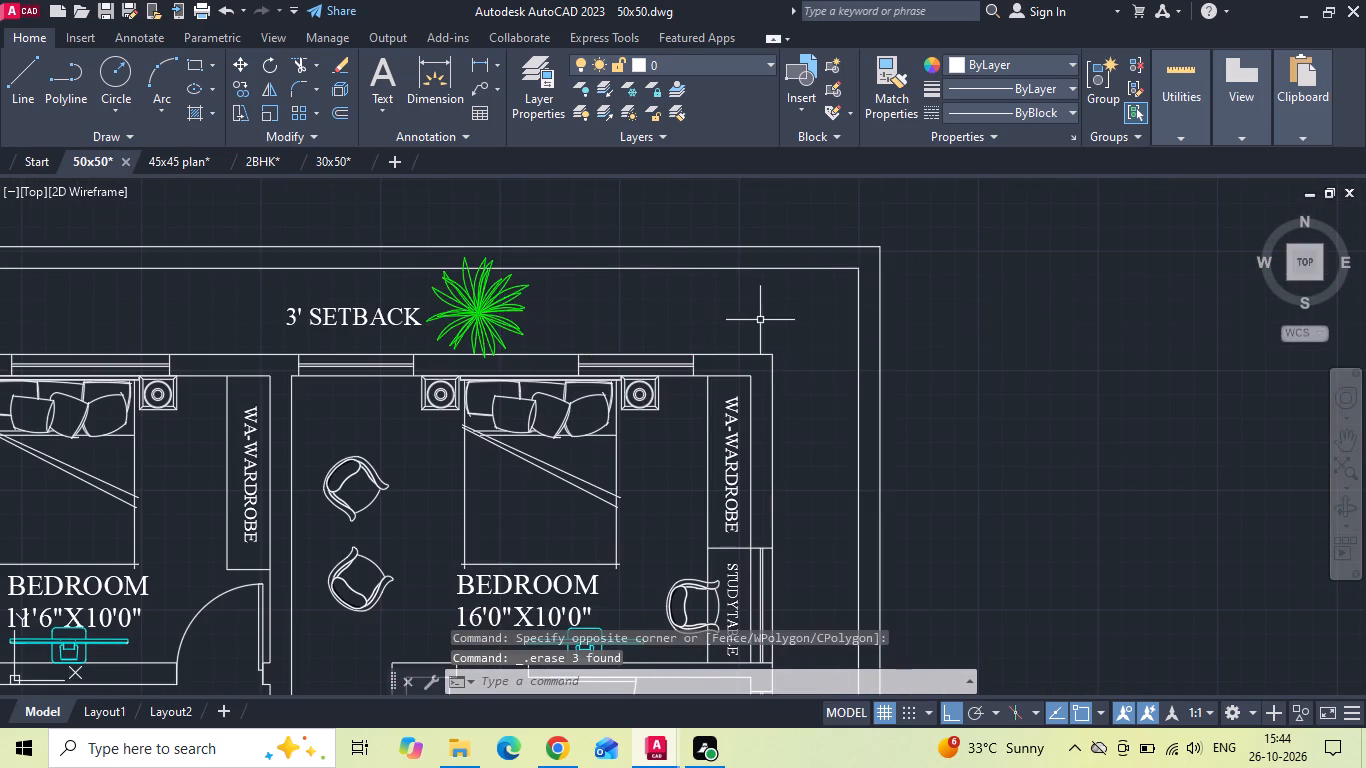
click(486, 318)
key(Delete)
Move the 12'9"X5'0" BALCONY label straight down by about 10.6", towards the middle of its balcony.
scroll(914, 363, down, 3)
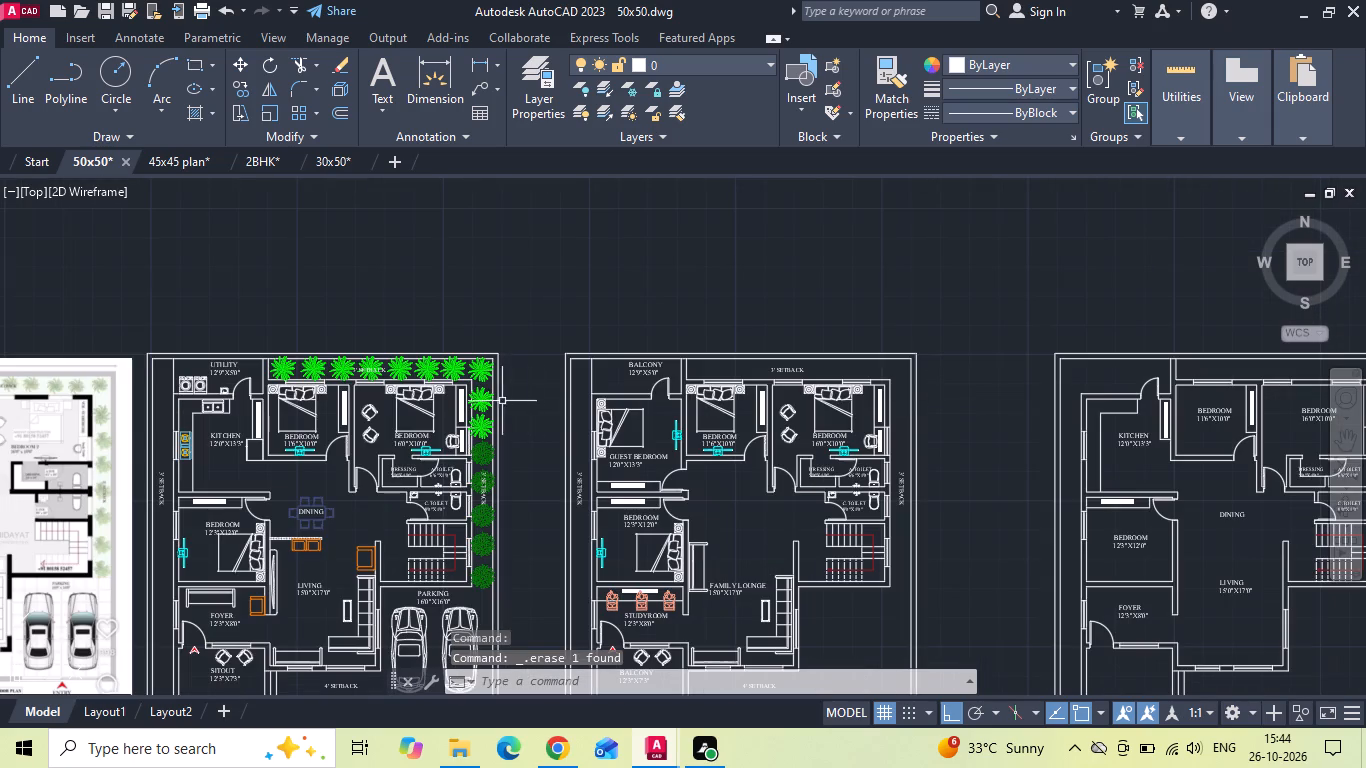
scroll(697, 392, up, 2)
click(533, 353)
click(525, 345)
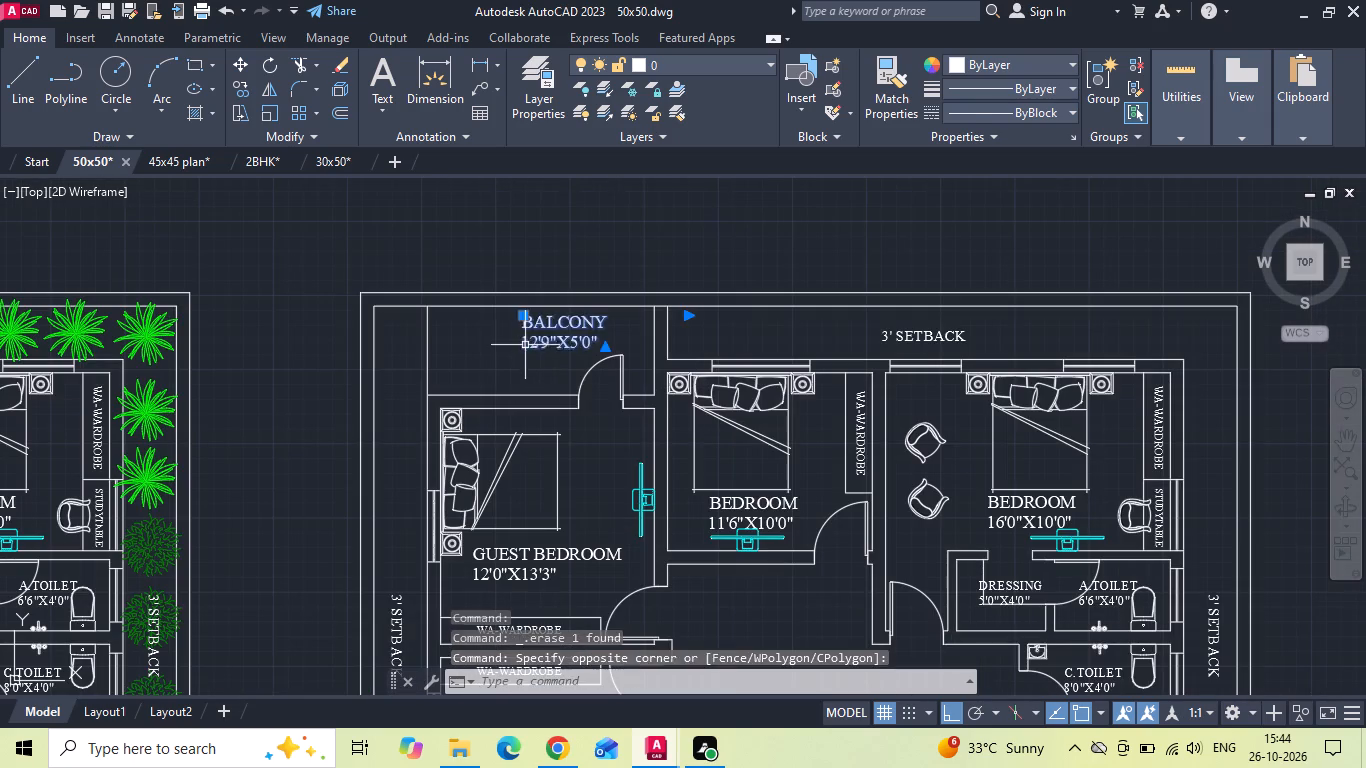
right_click(516, 339)
scroll(571, 380, up, 1)
click(567, 362)
scroll(558, 326, up, 1)
drag(557, 324, 557, 327)
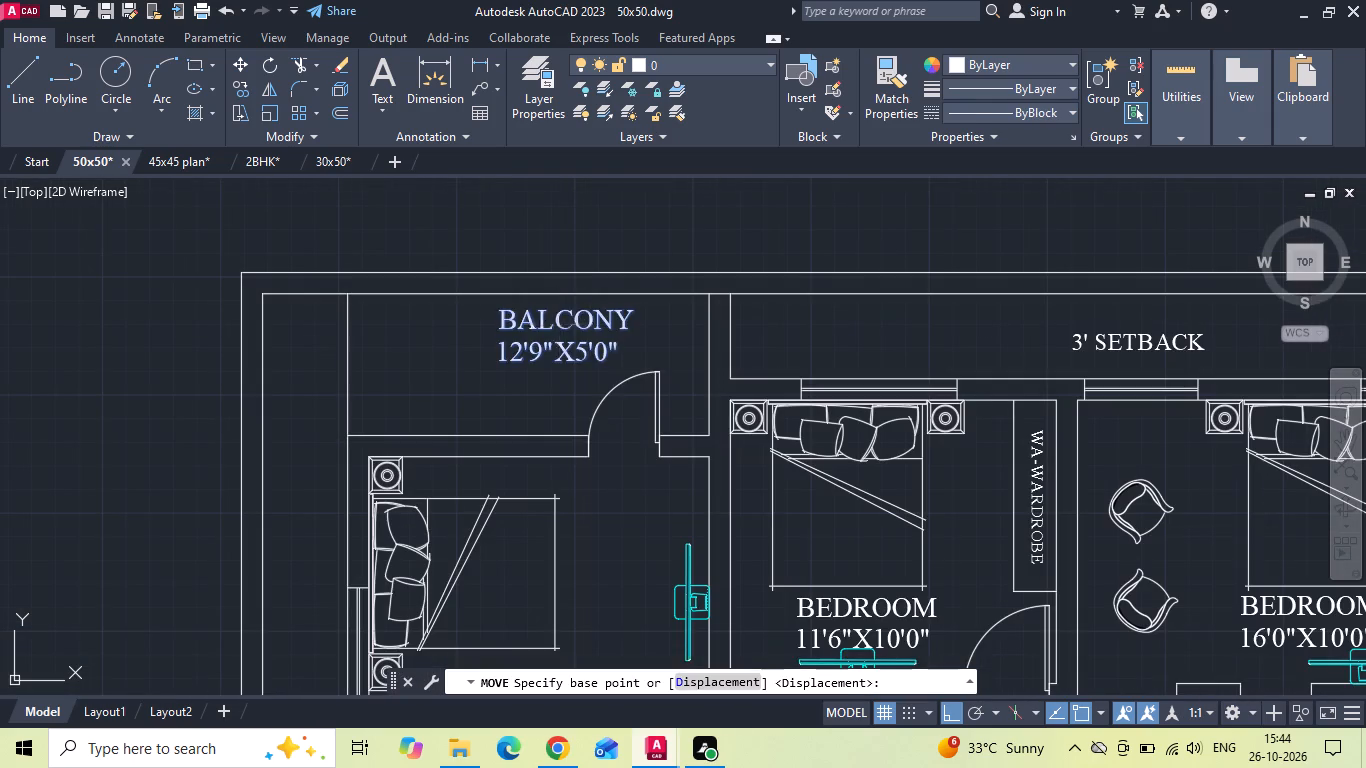
drag(557, 327, 553, 337)
click(535, 348)
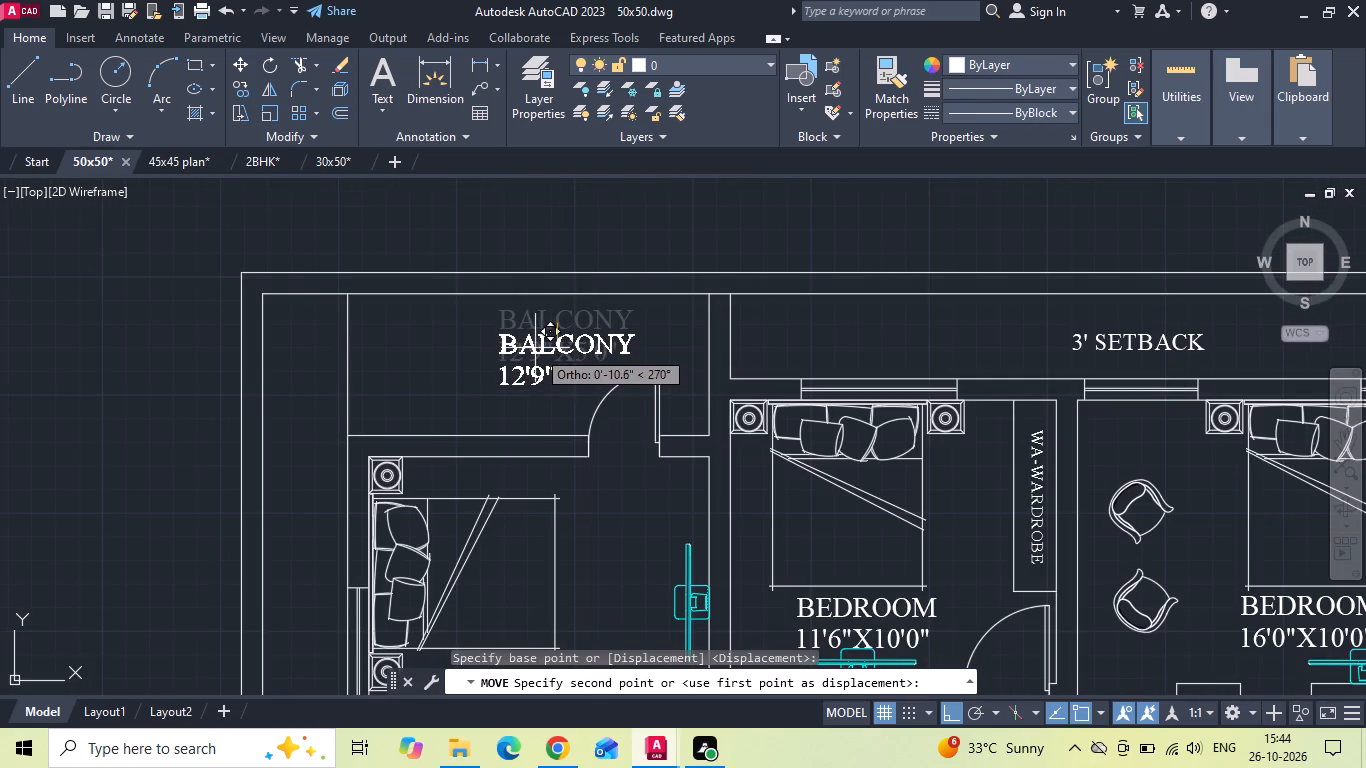
click(535, 347)
right_click(532, 345)
click(475, 362)
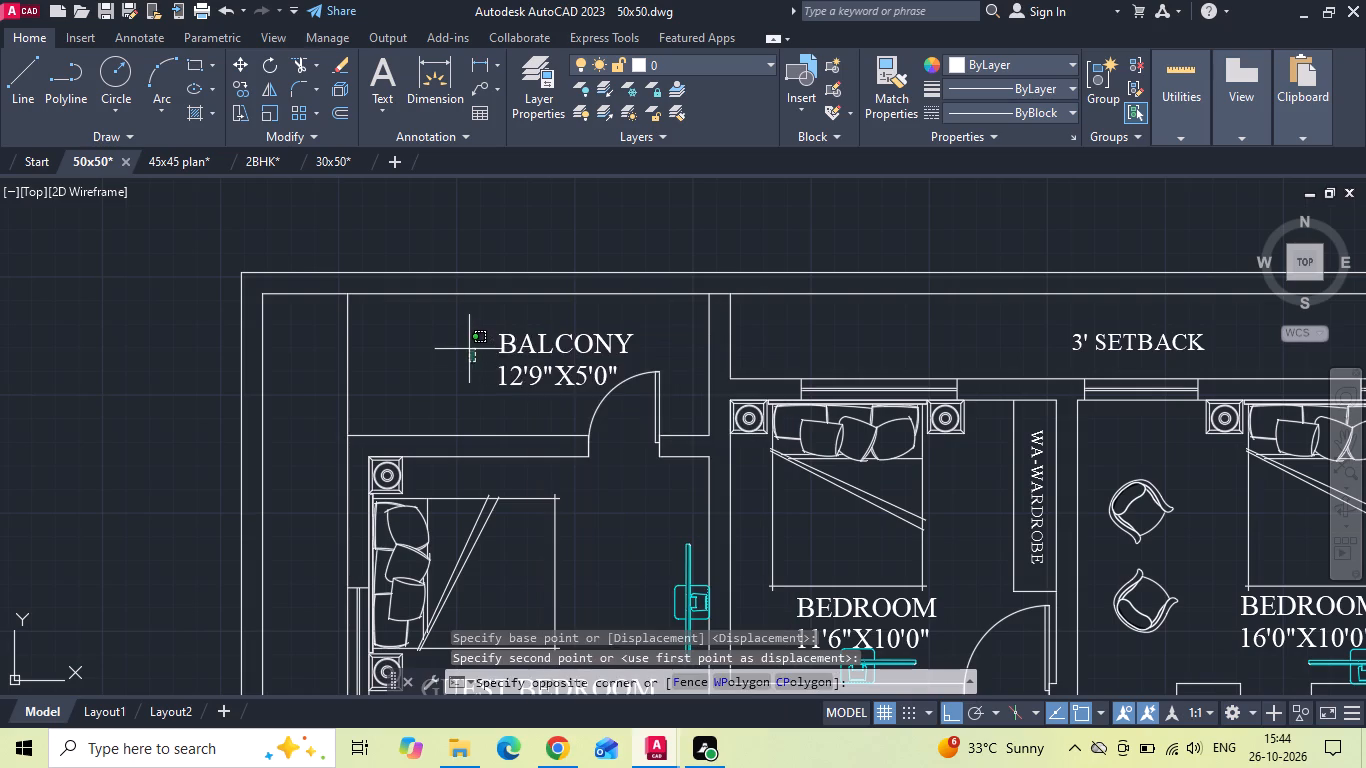
right_click(468, 348)
key(Delete)
Move the 12'9"X5'0" BALCONY label slightly to the left, clear of the balcony's door swing.
click(545, 307)
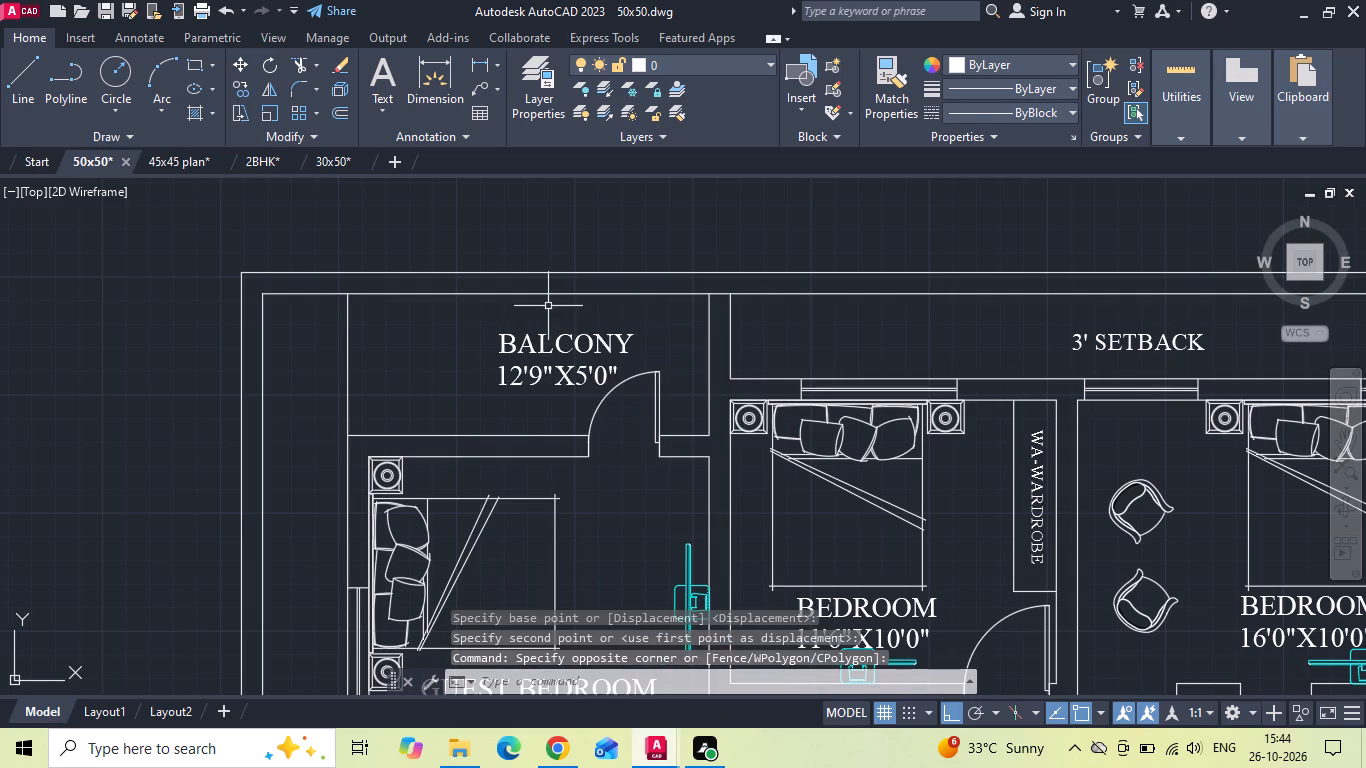
click(540, 340)
right_click(519, 348)
click(567, 372)
scroll(565, 368, up, 1)
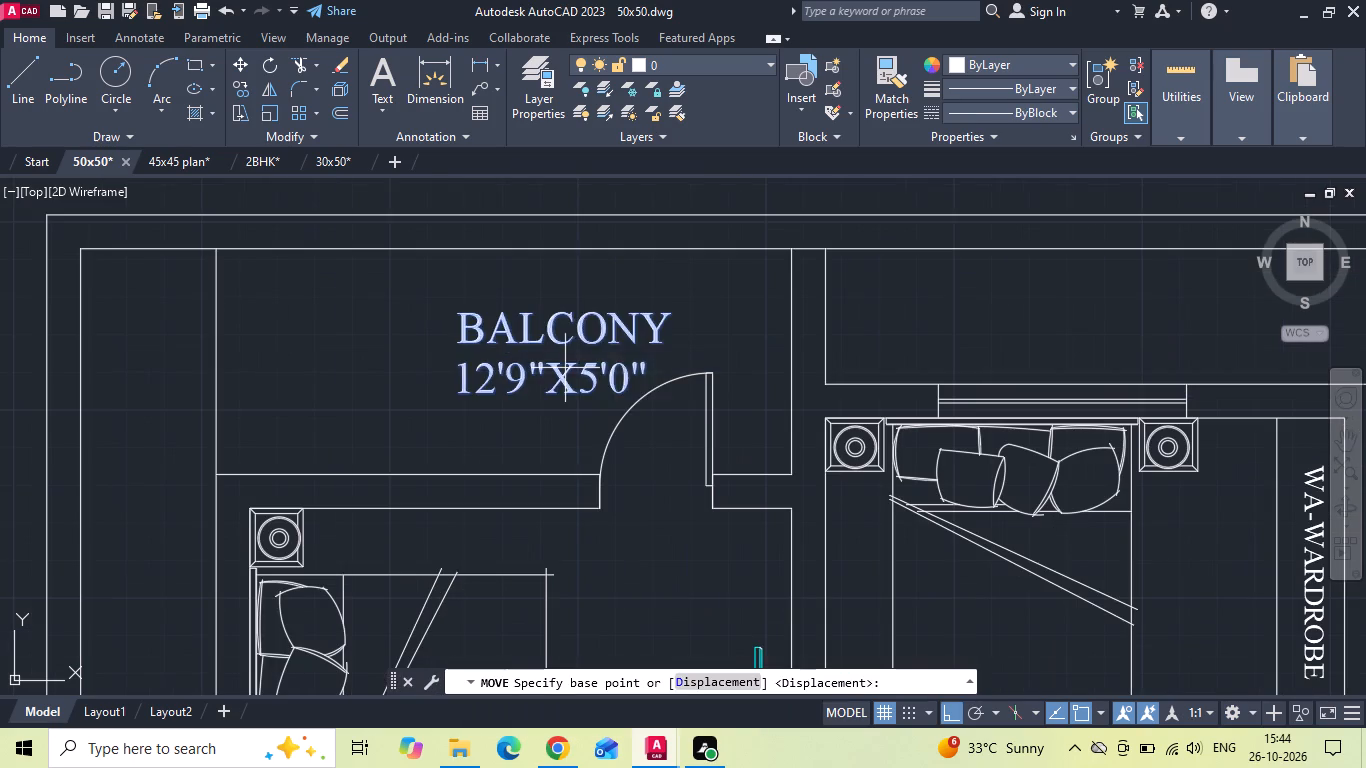
click(565, 368)
click(499, 370)
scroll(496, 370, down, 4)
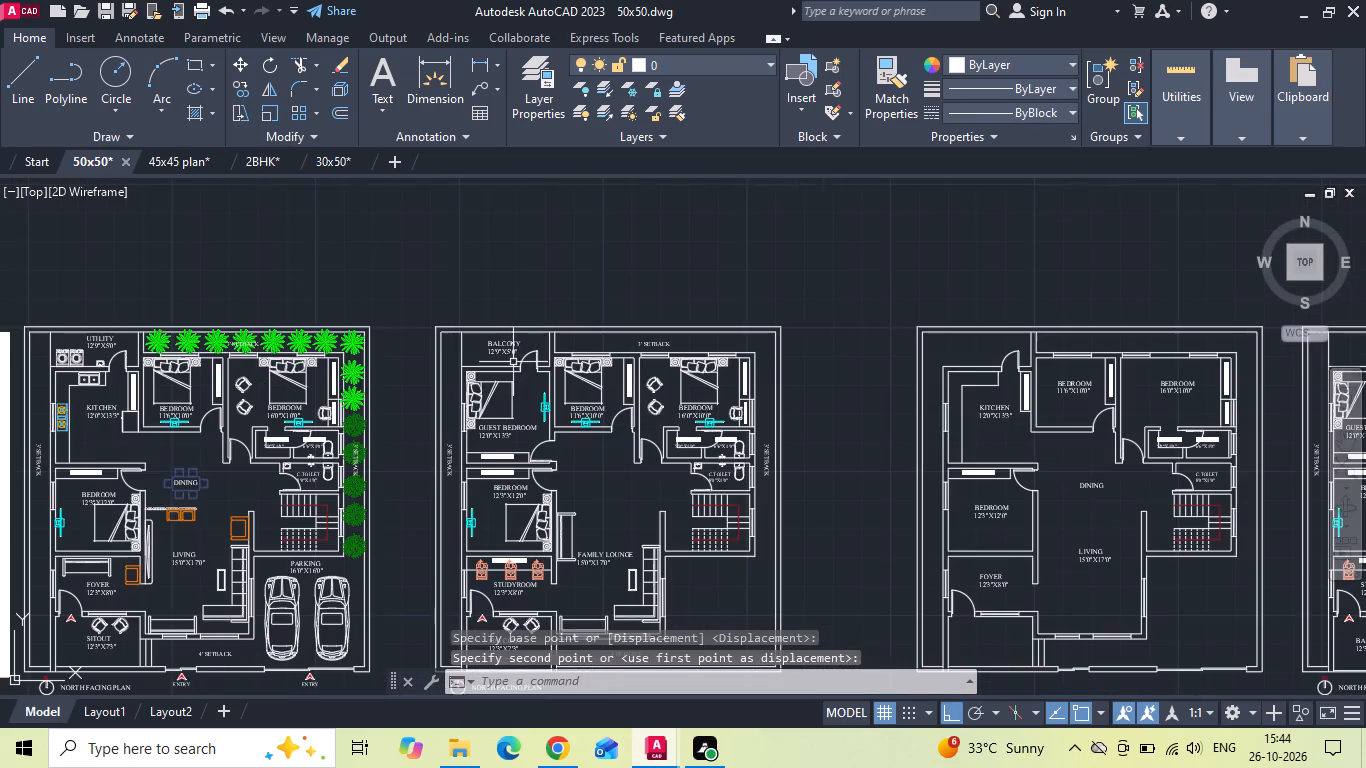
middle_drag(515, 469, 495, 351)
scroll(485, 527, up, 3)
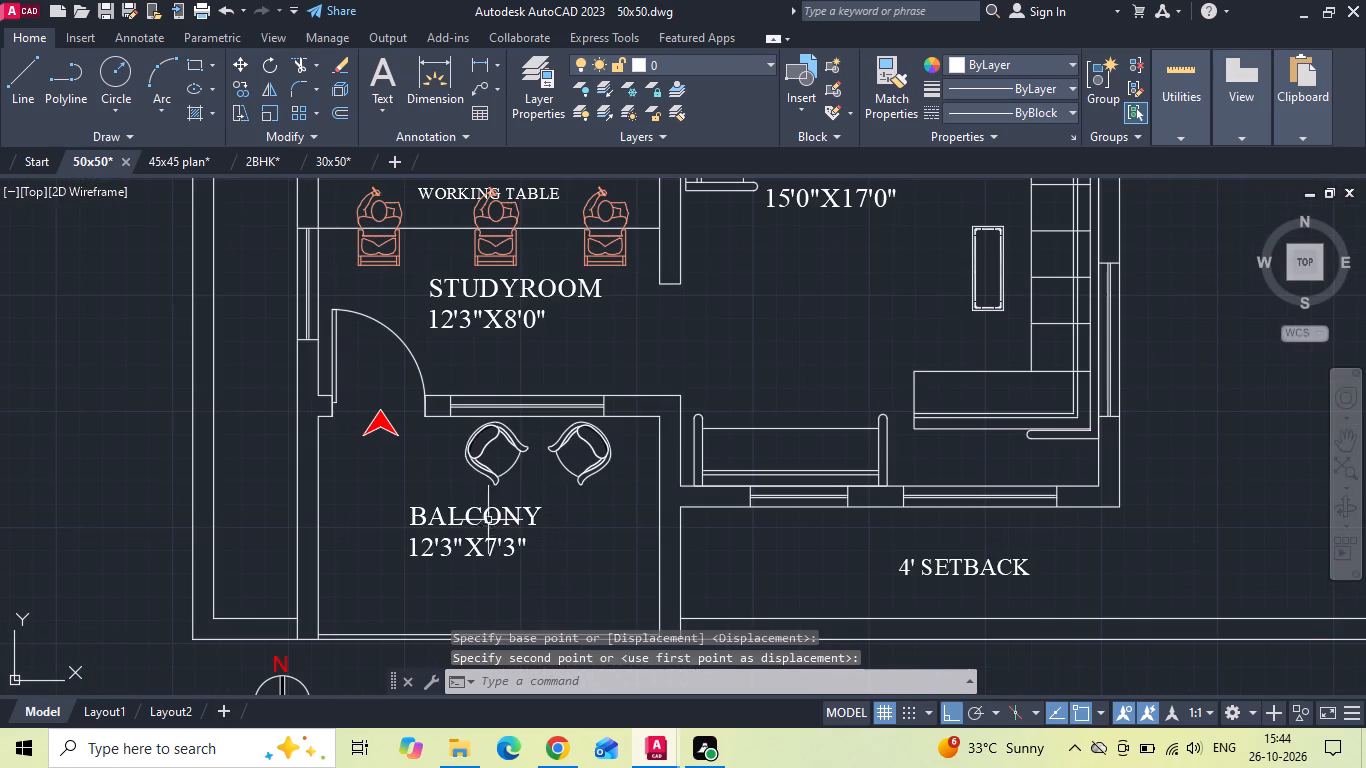
Browse the drawings under the desktop INTERNSHIP folder and open 55X40 from 24102026, leaving its missing references unresolved.
click(9, 14)
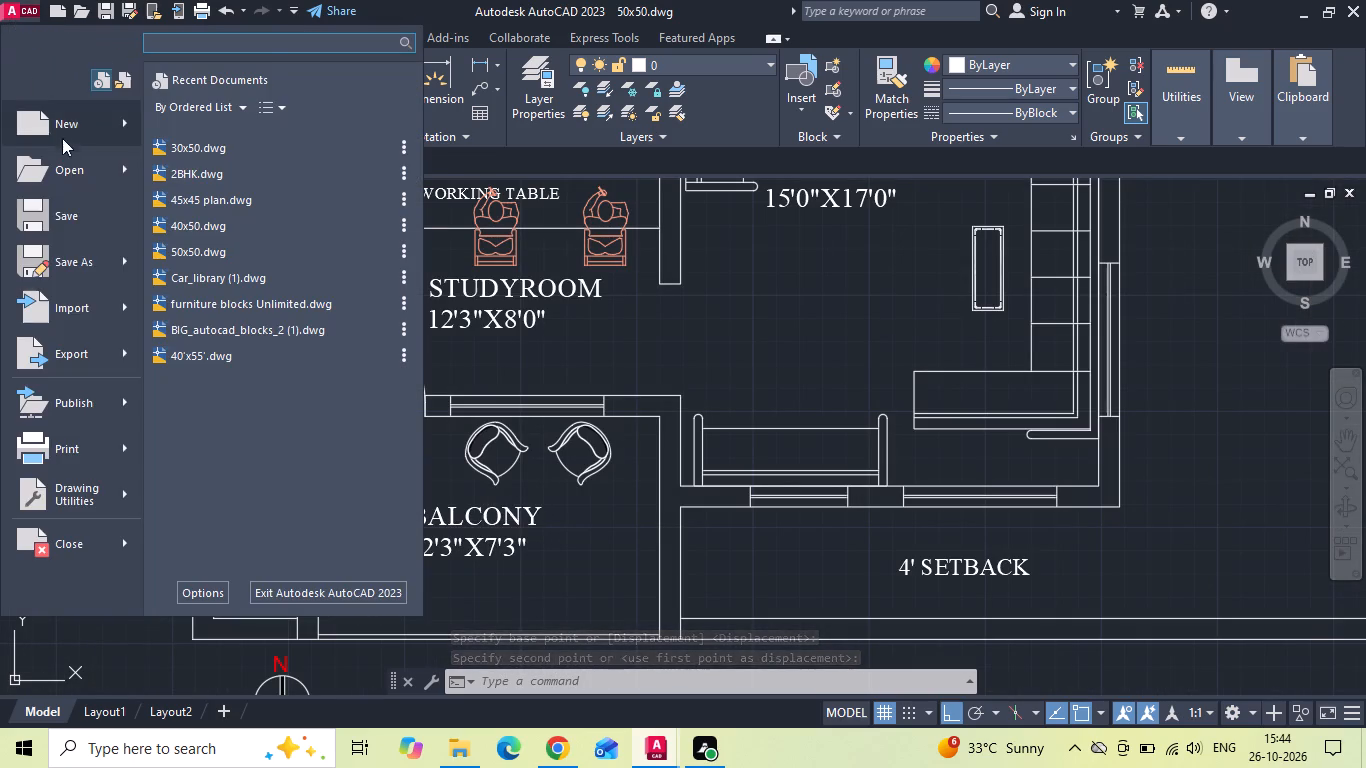
click(67, 165)
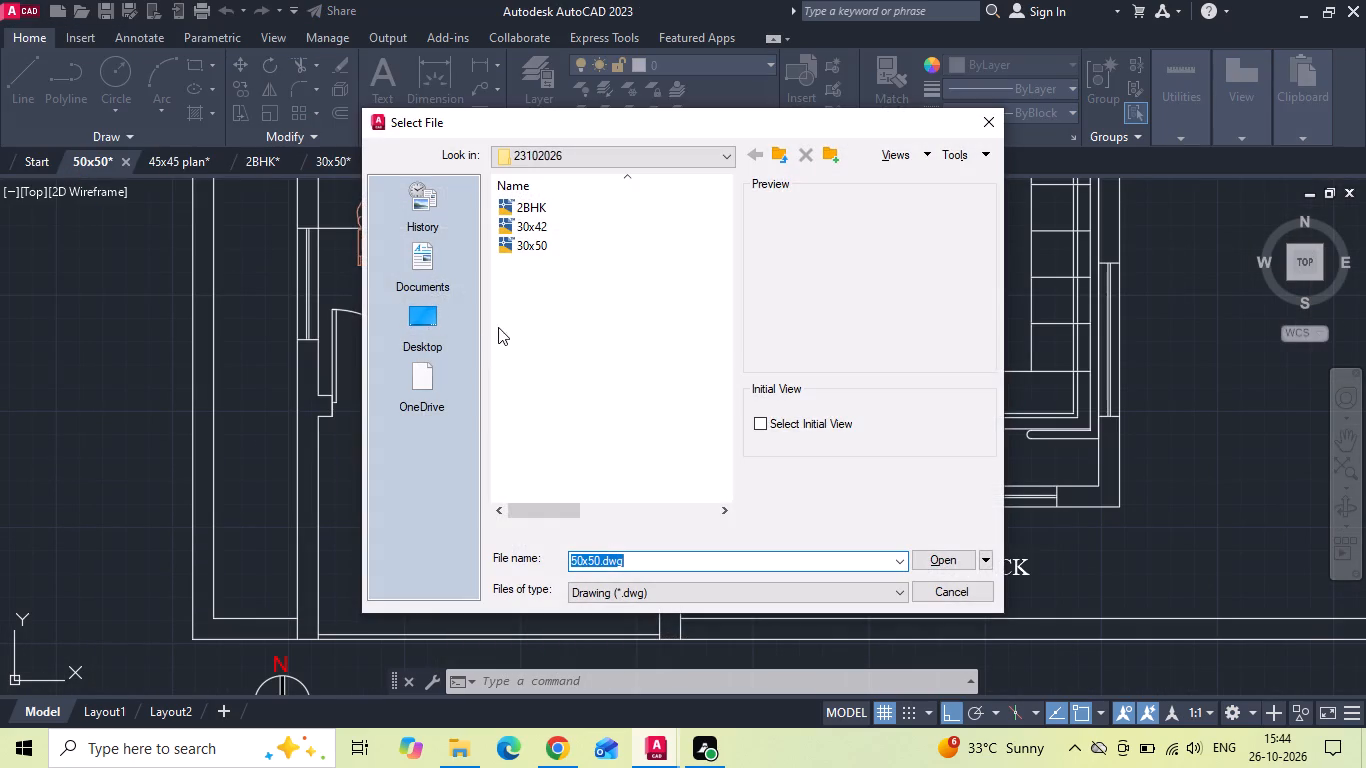
click(442, 326)
double_click(555, 318)
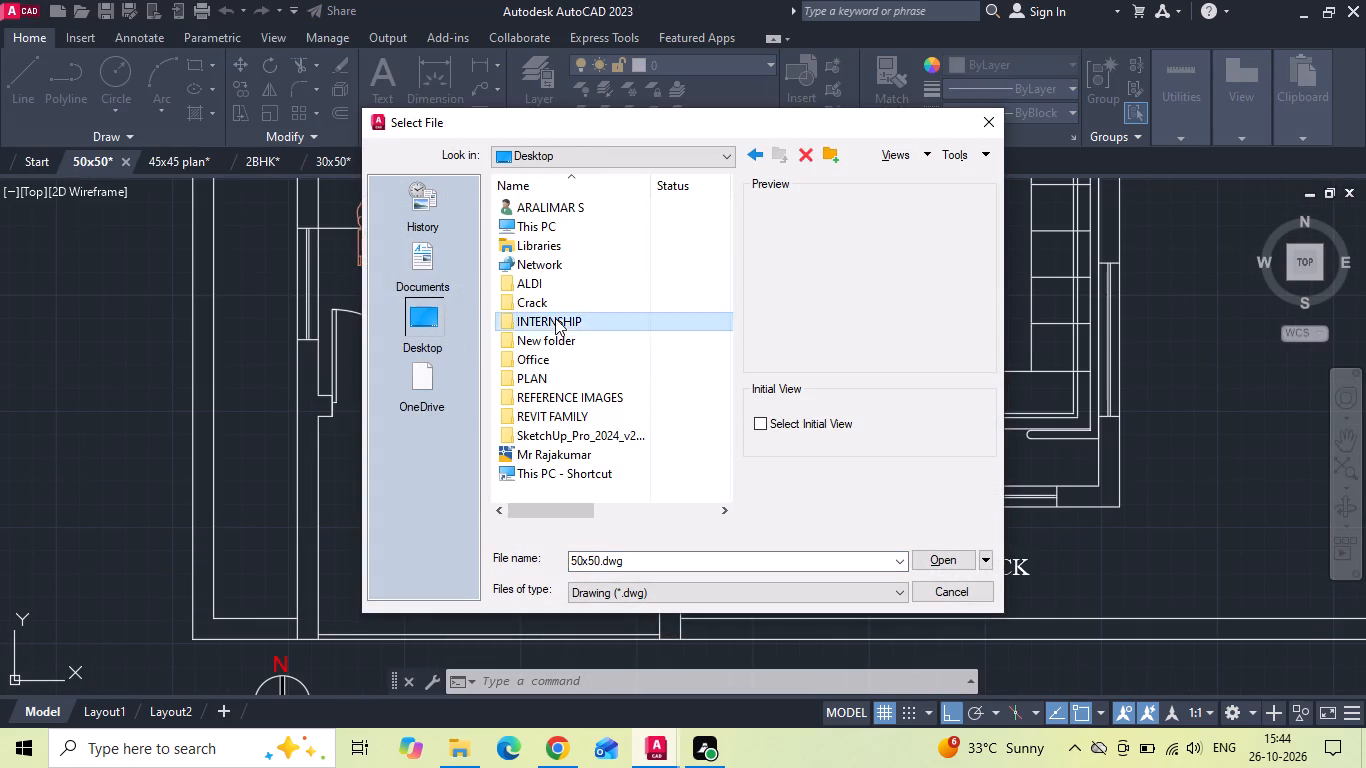
double_click(546, 431)
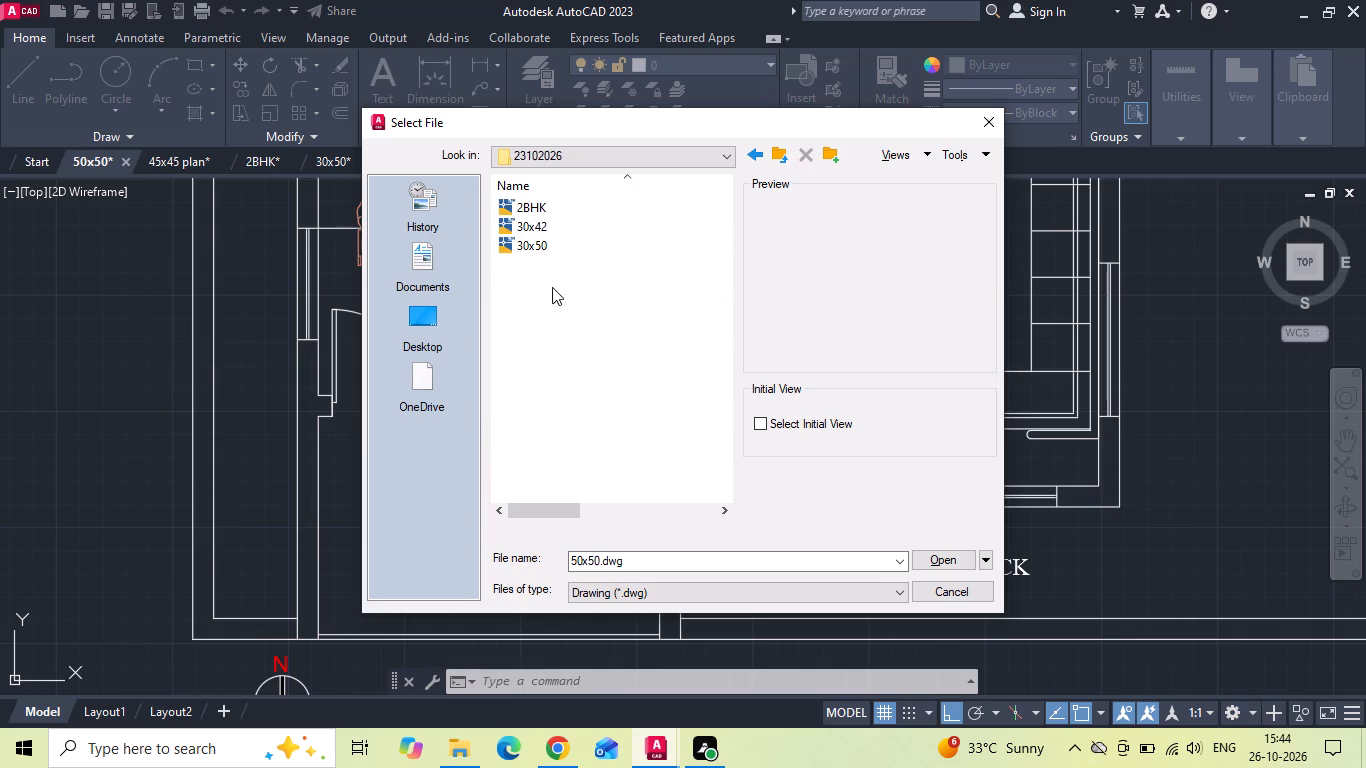
click(560, 239)
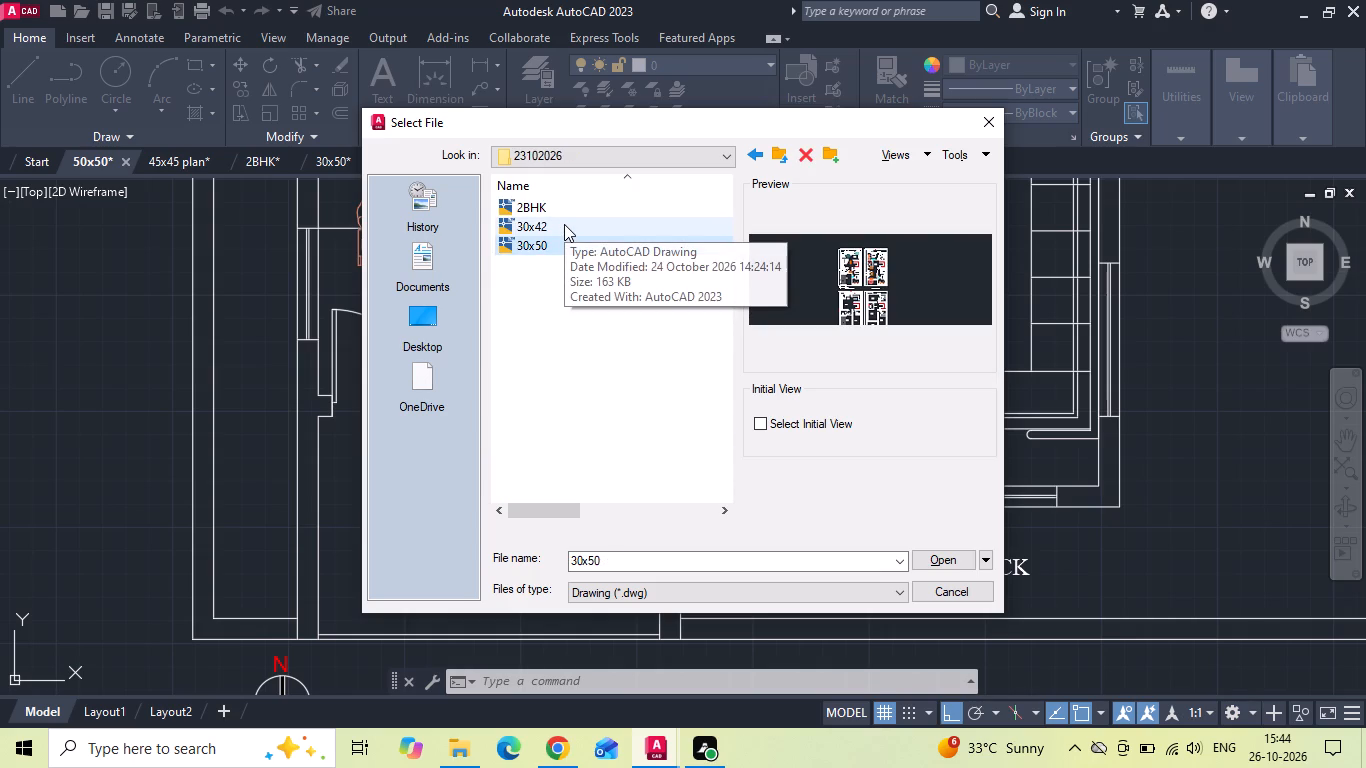
click(564, 223)
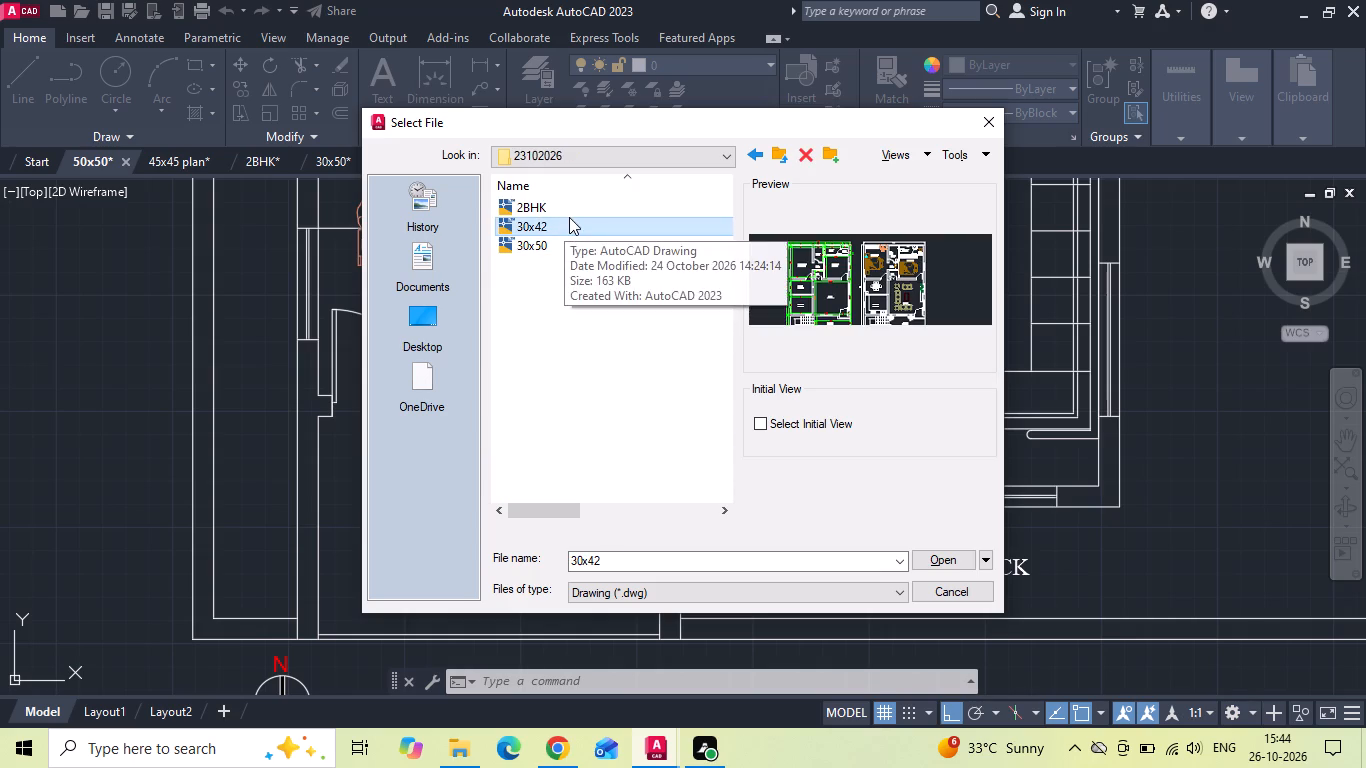
click(571, 209)
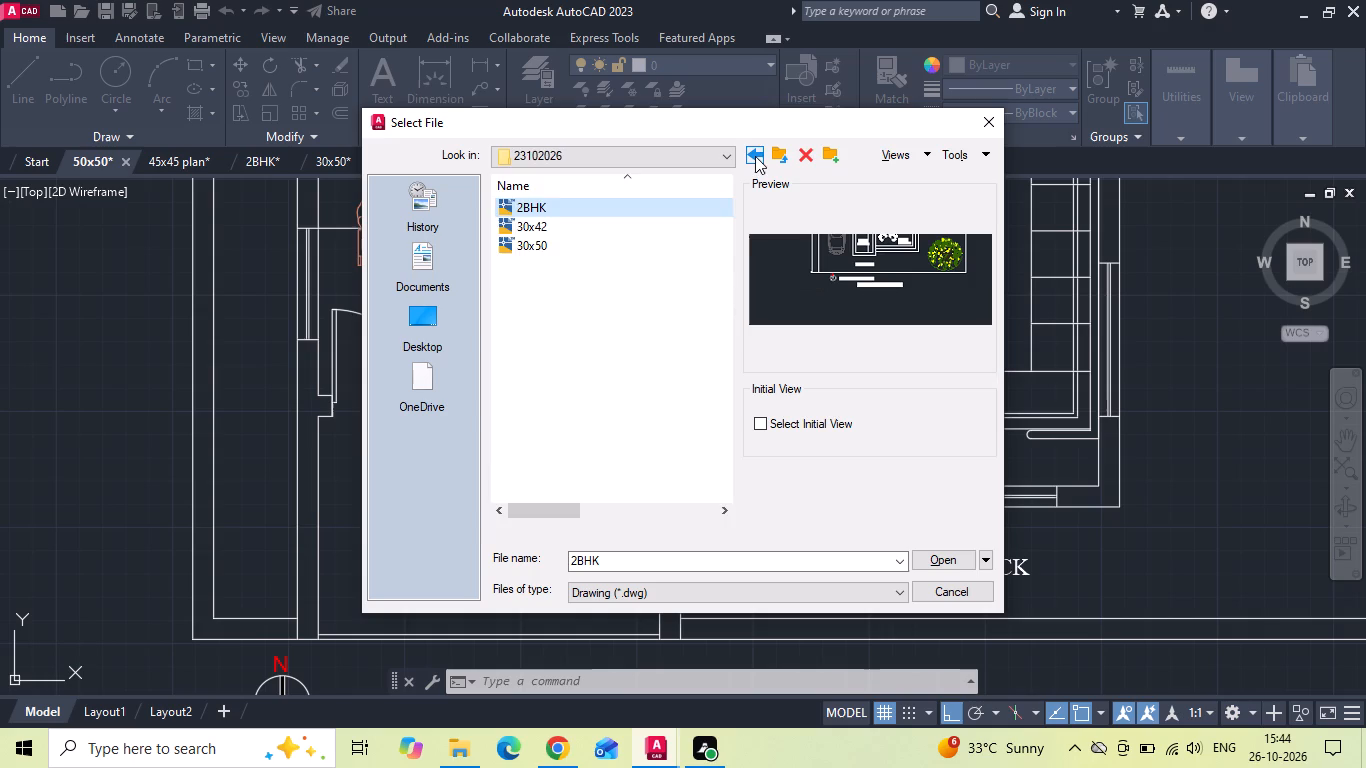
click(755, 156)
double_click(546, 446)
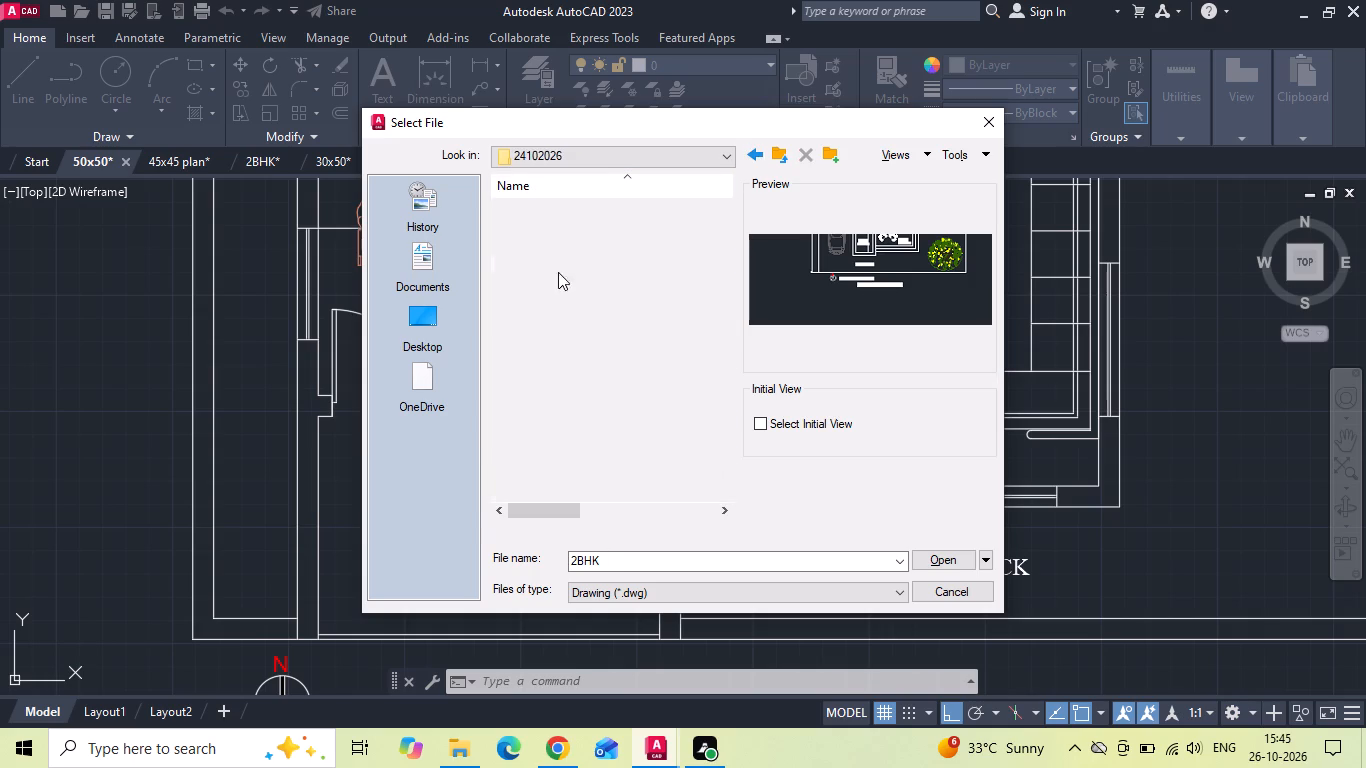
click(557, 249)
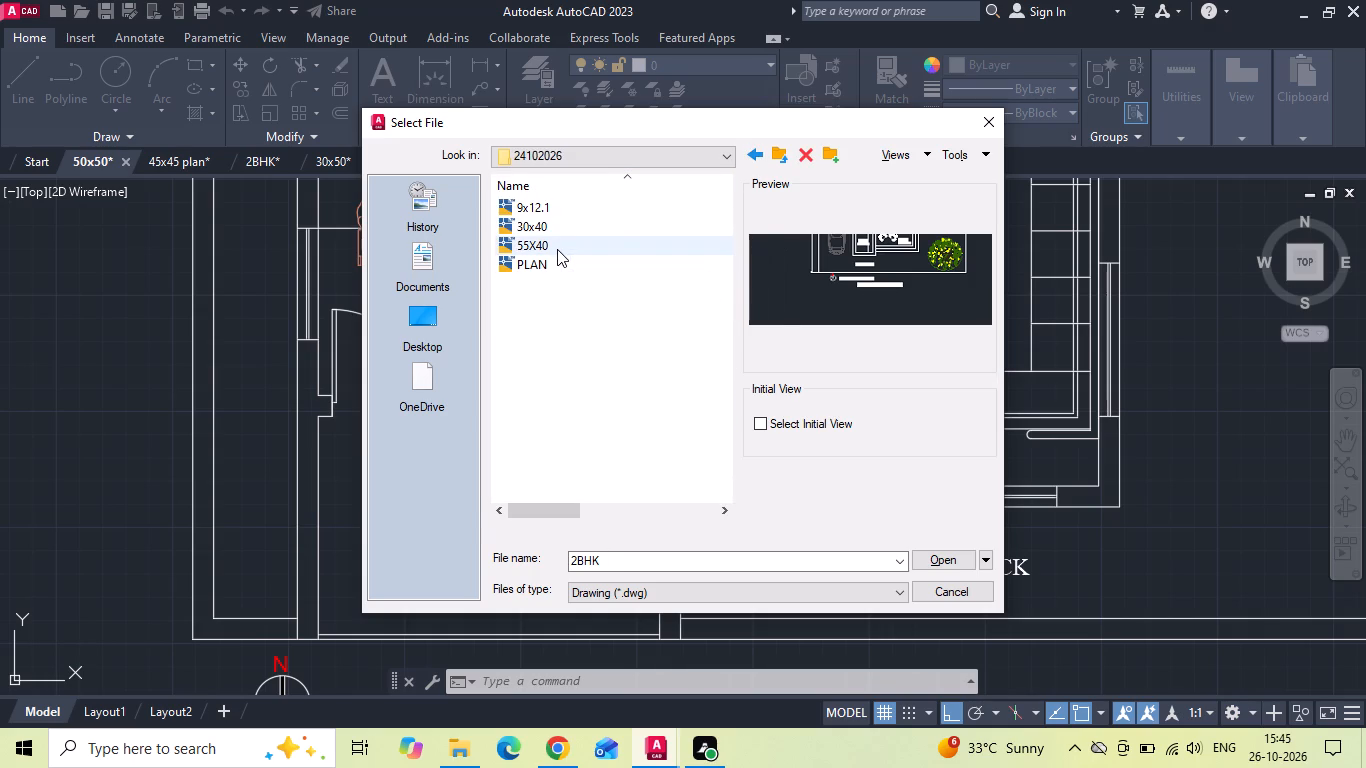
click(957, 559)
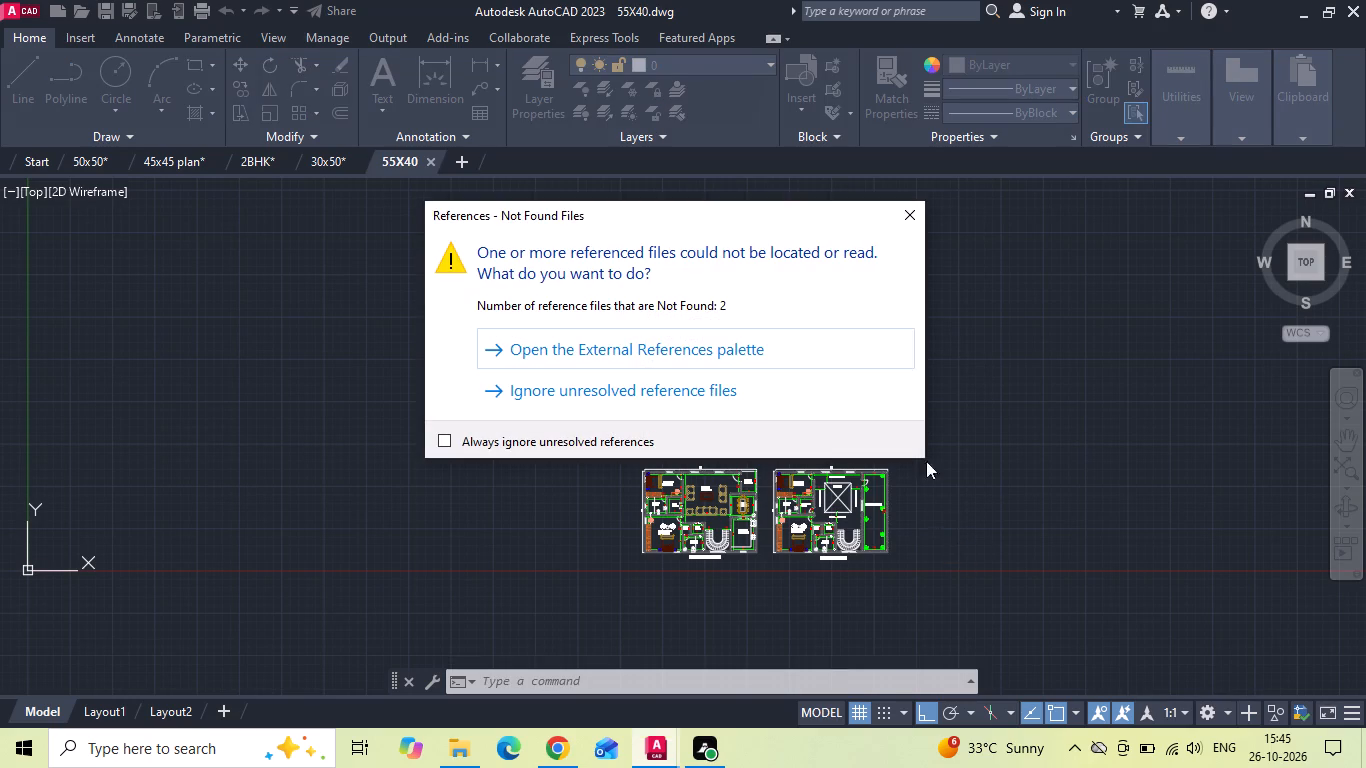
click(913, 220)
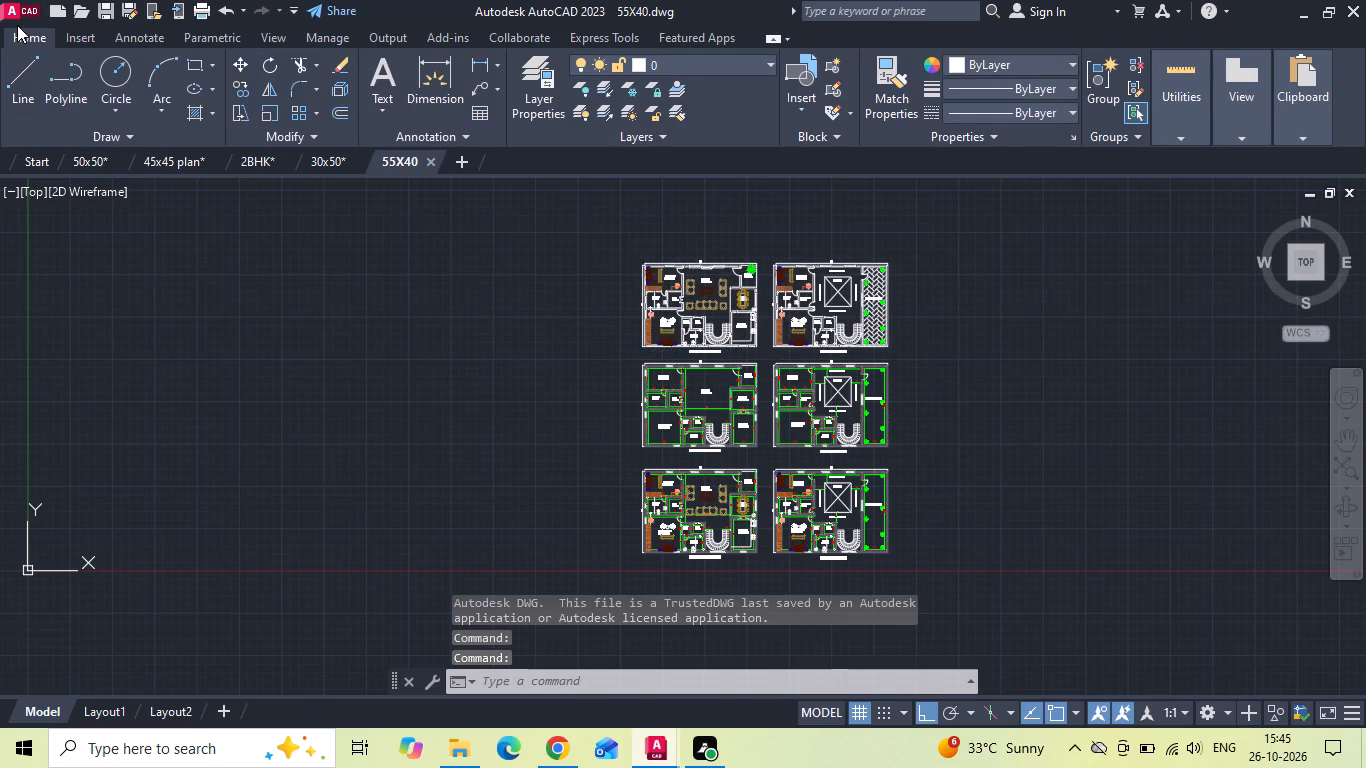
Browse the drawings in the INTERNSHIP date folders, then open 40'x55' from 21102026 and look over its floor plans.
click(14, 13)
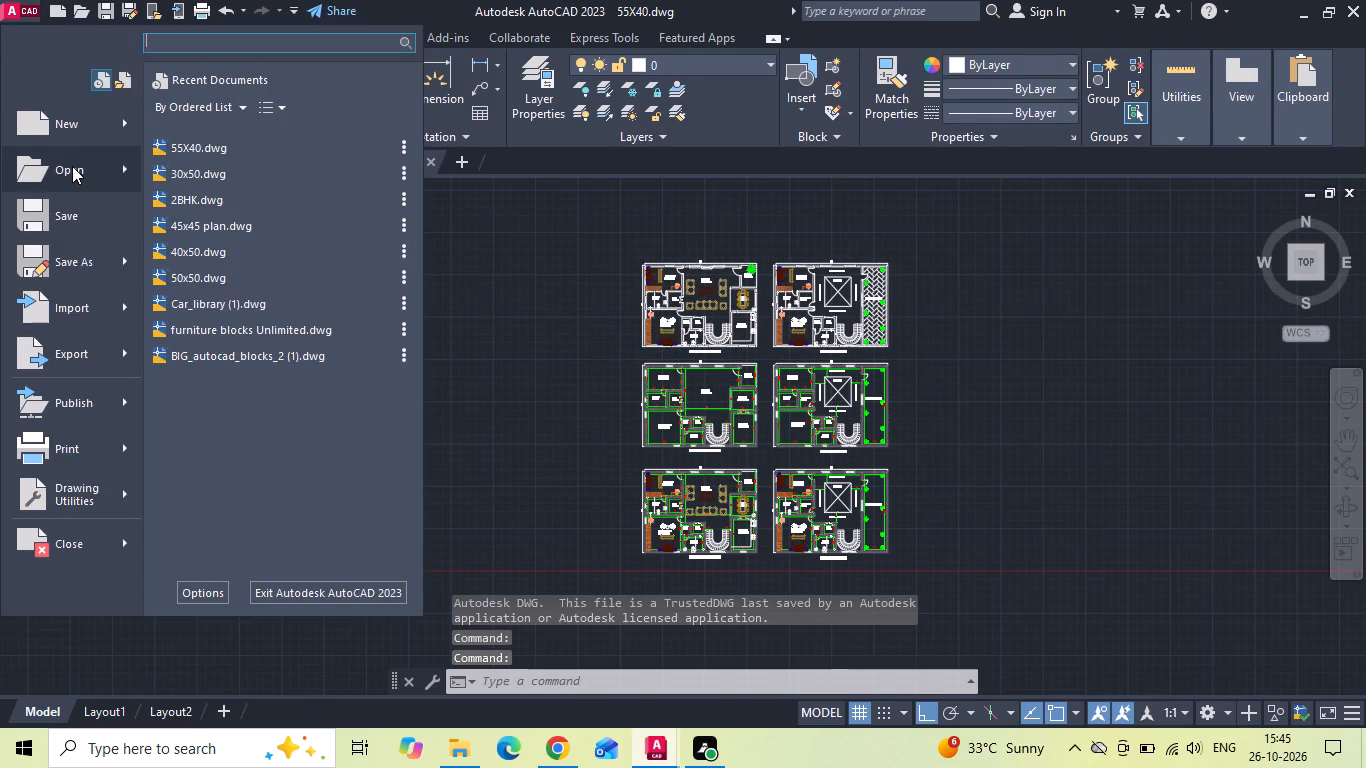
click(165, 149)
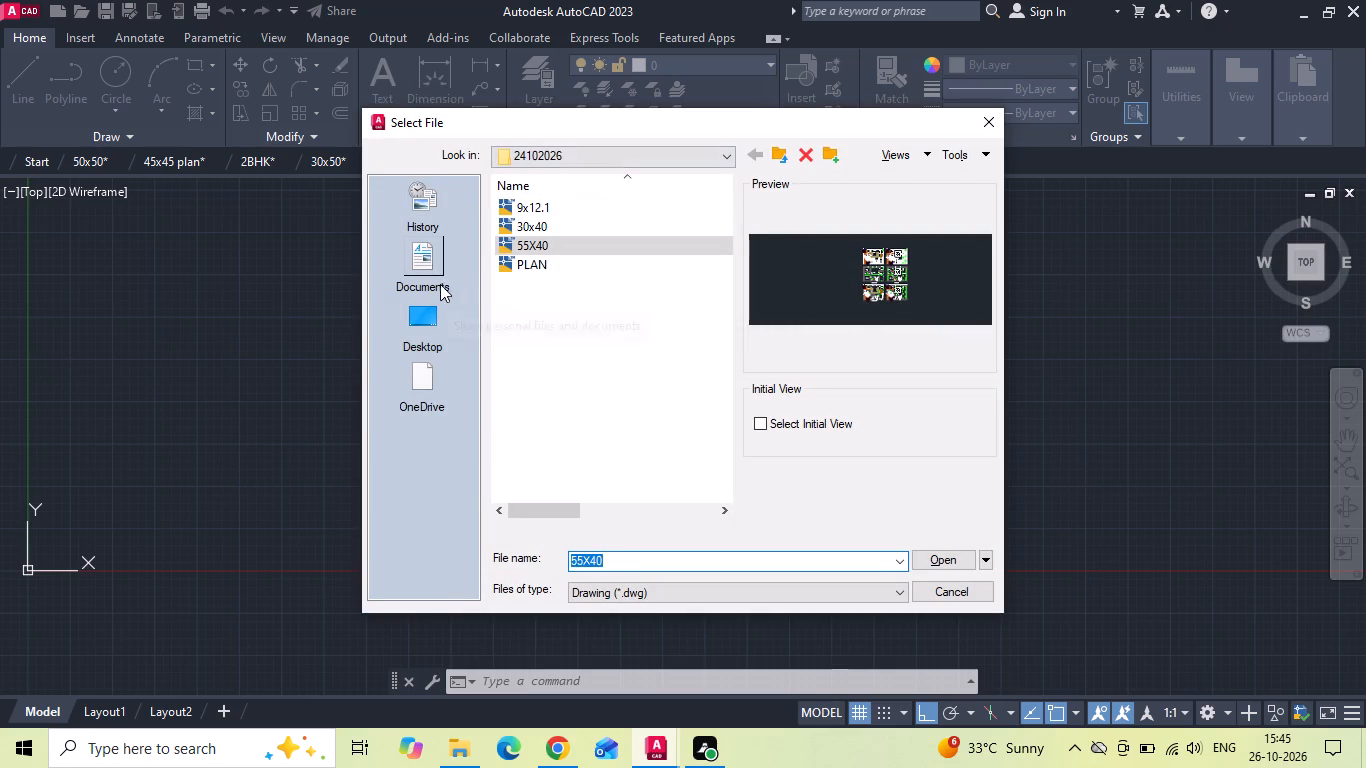
double_click(421, 316)
double_click(549, 314)
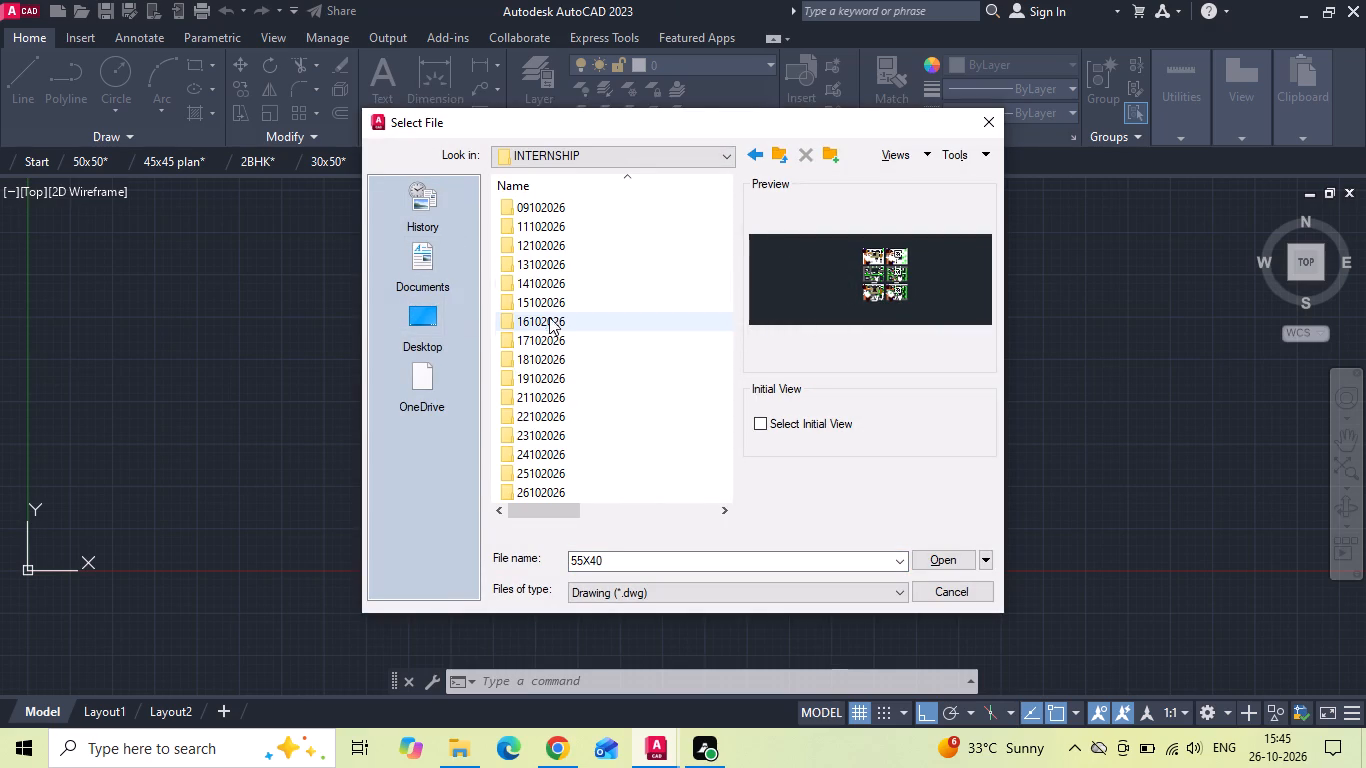
click(536, 383)
double_click(532, 372)
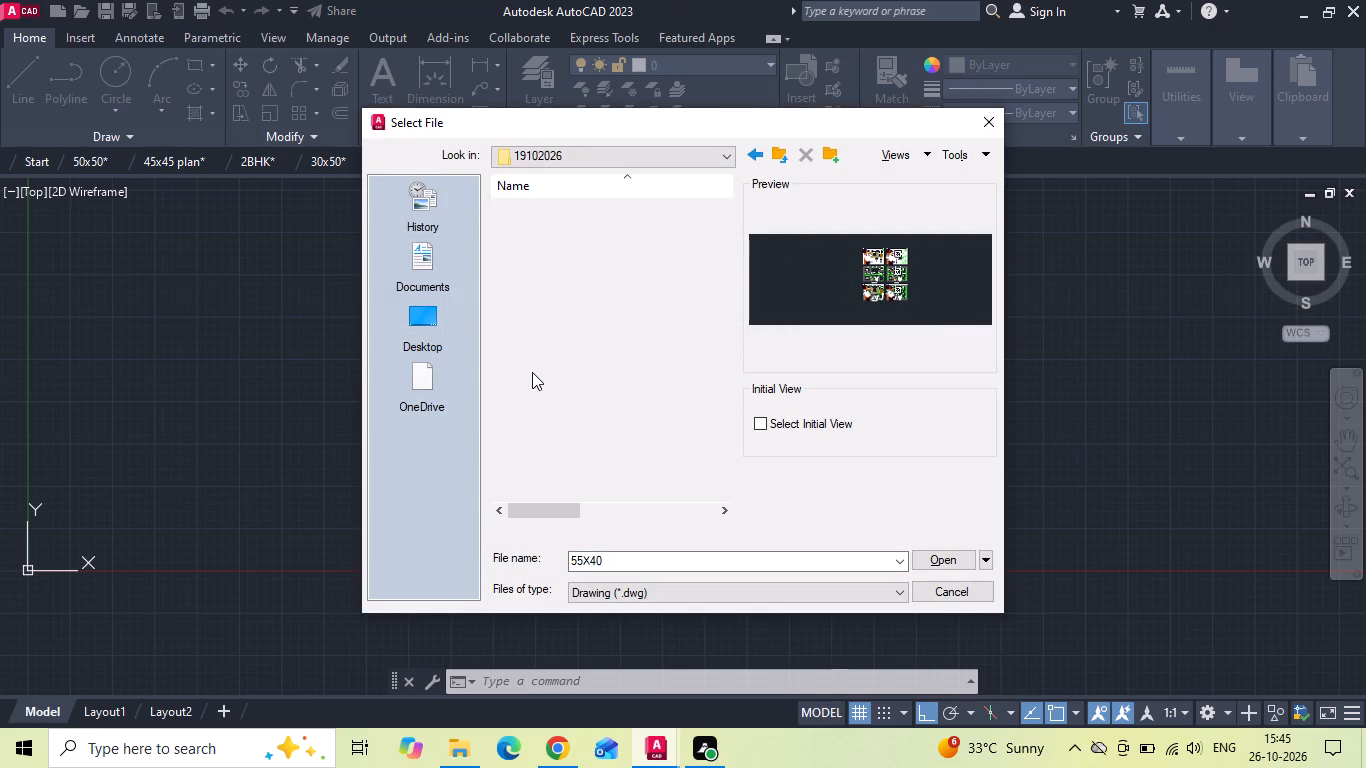
click(537, 227)
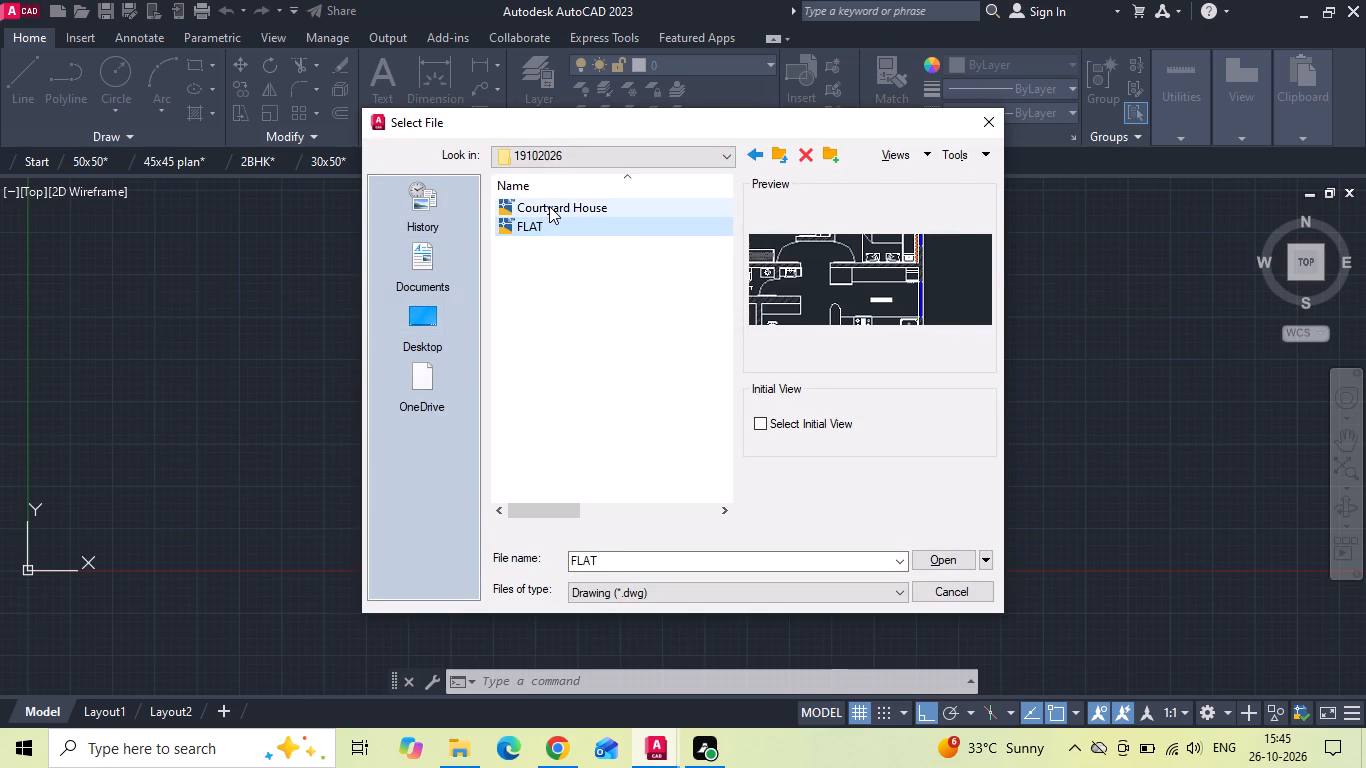
click(549, 206)
click(761, 152)
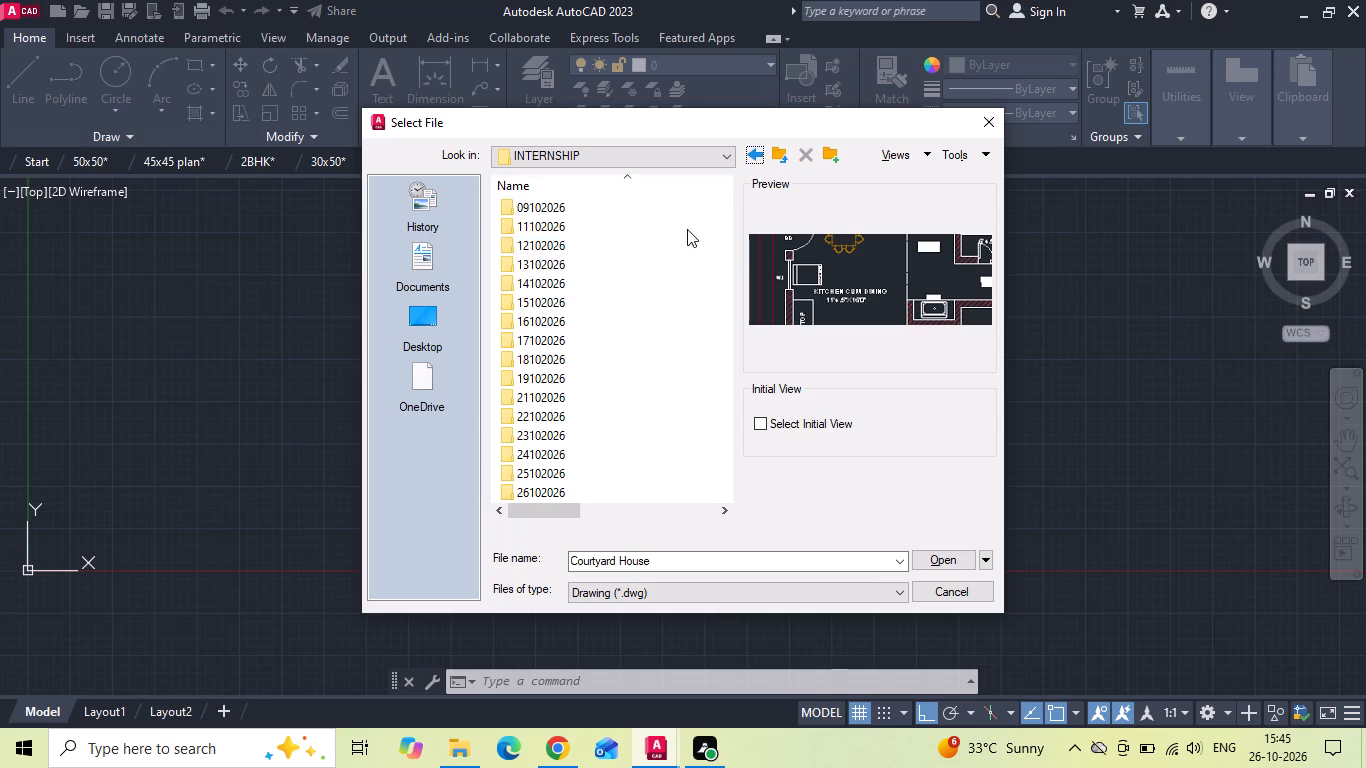
click(533, 382)
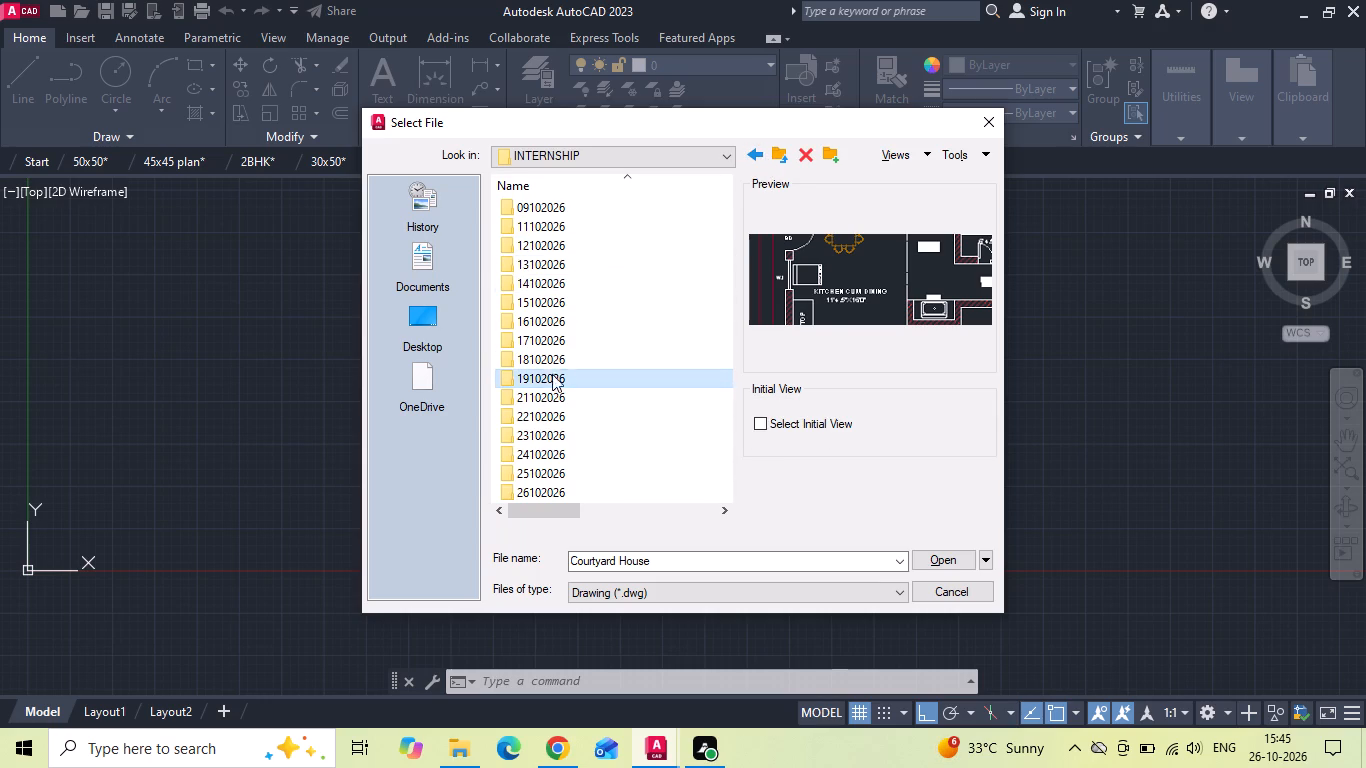
click(534, 397)
double_click(559, 397)
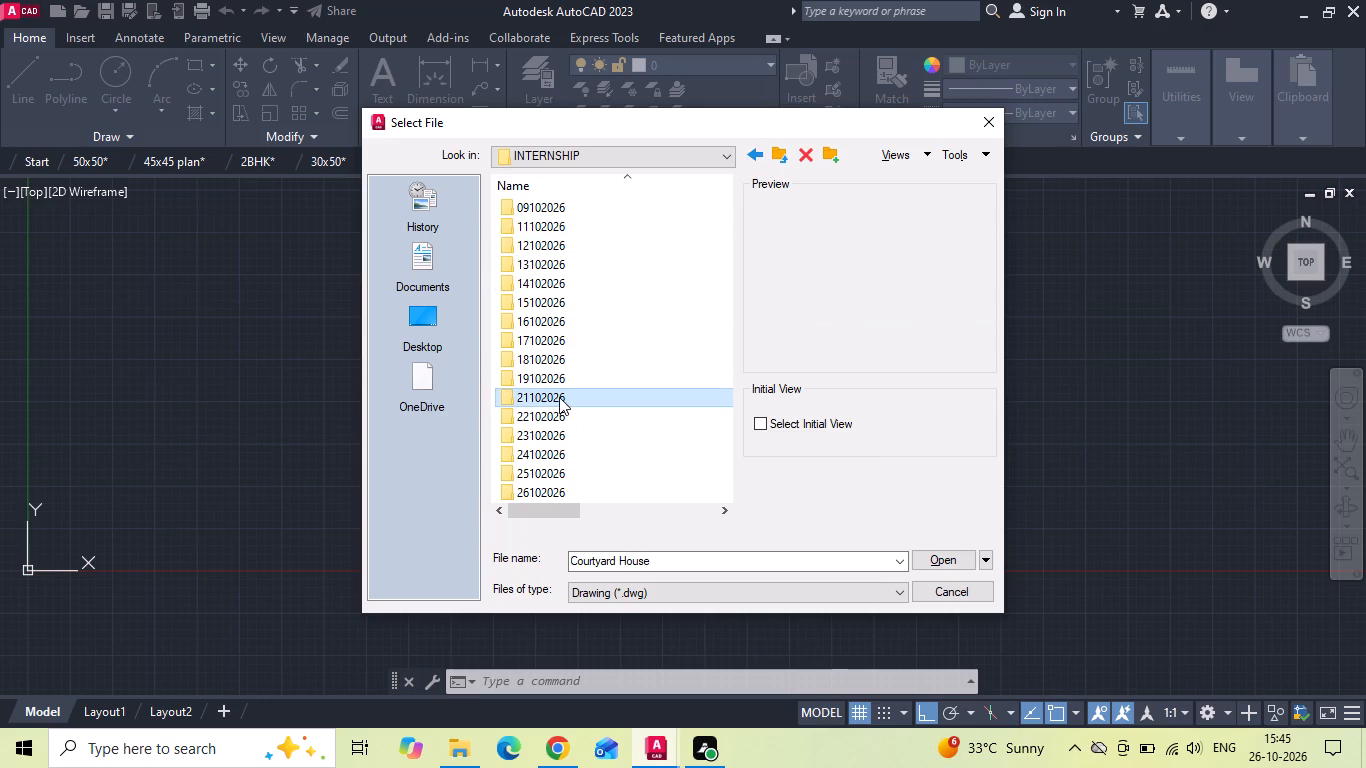
click(565, 211)
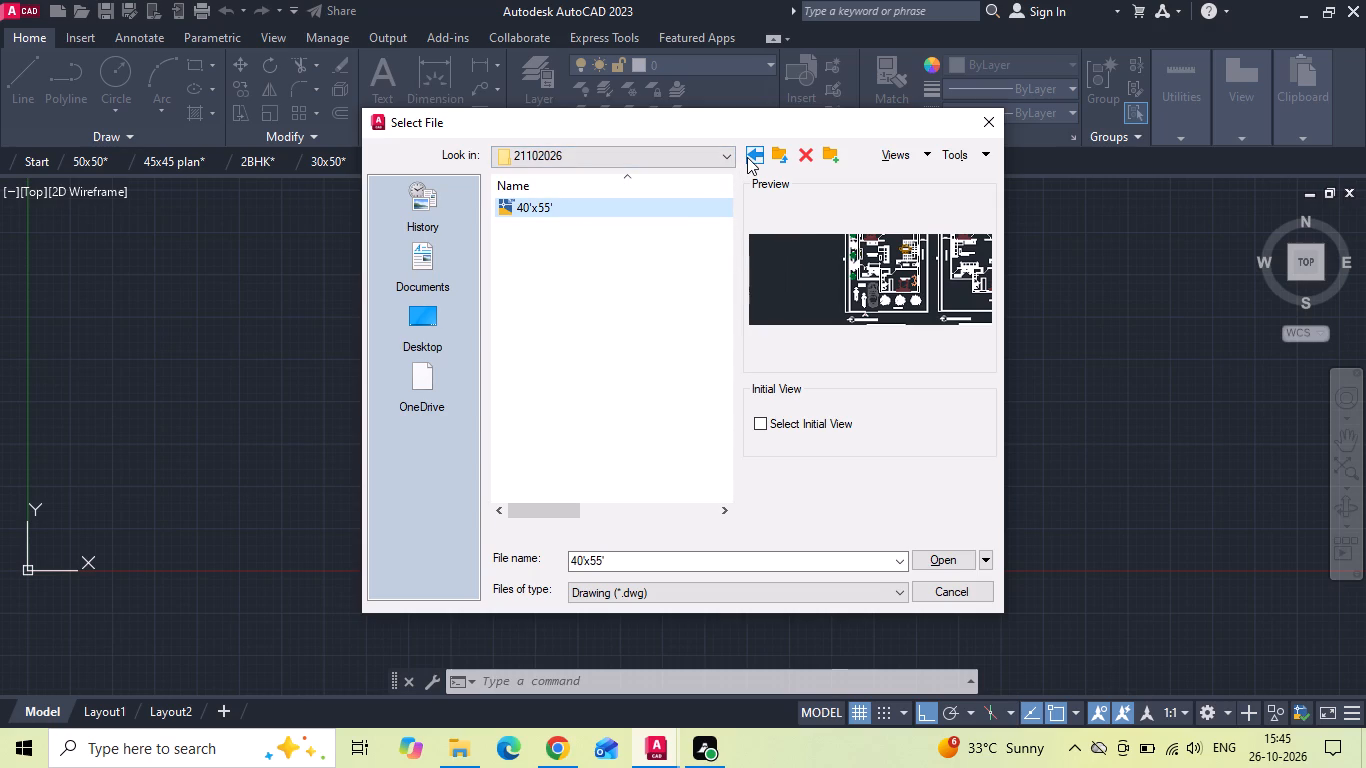
click(934, 562)
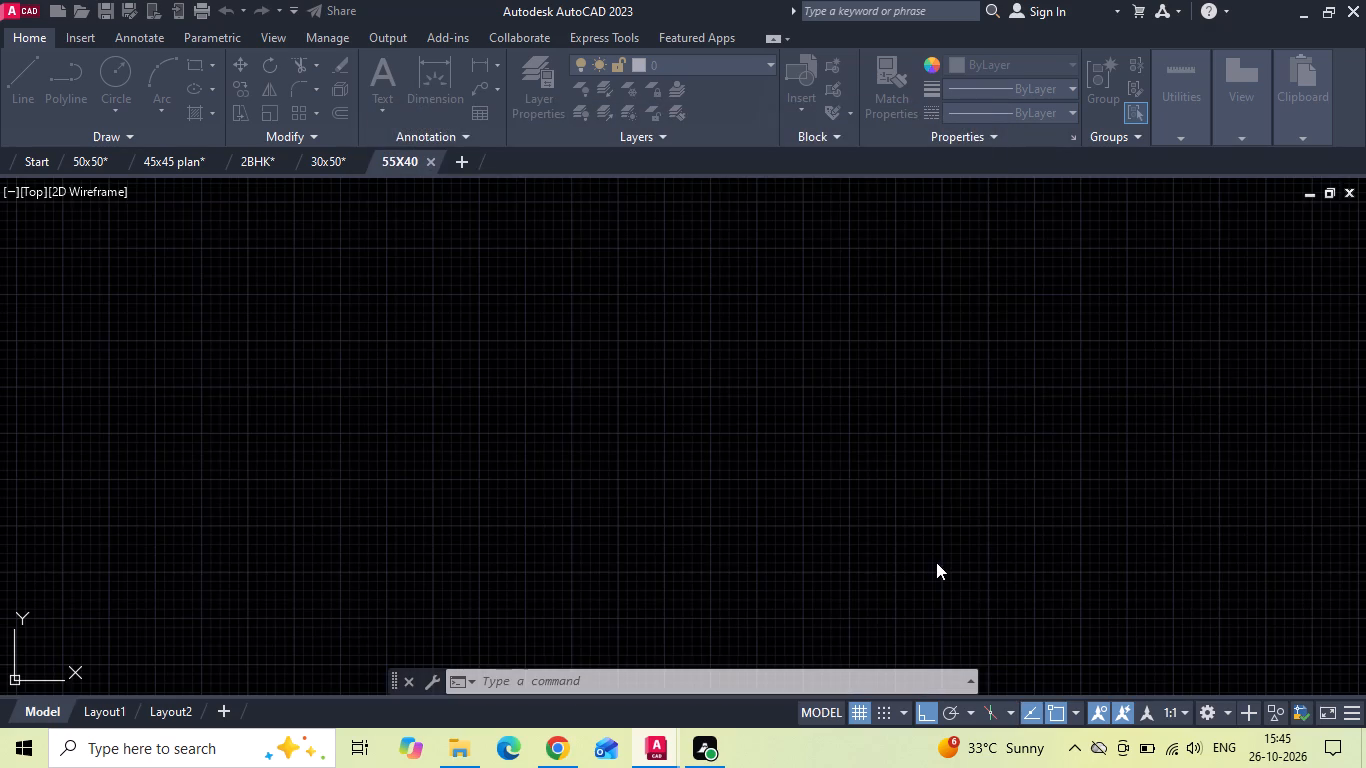
middle_drag(934, 559, 325, 528)
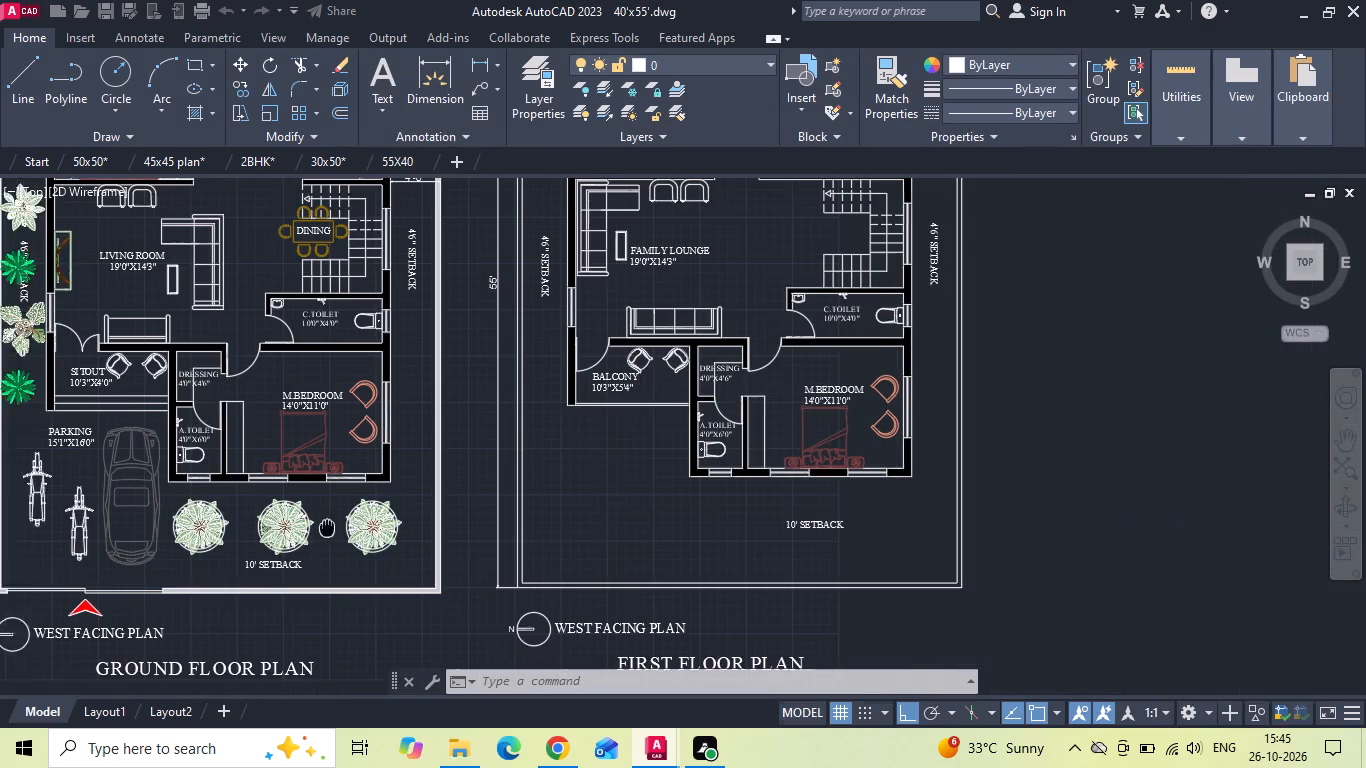
scroll(317, 527, down, 1)
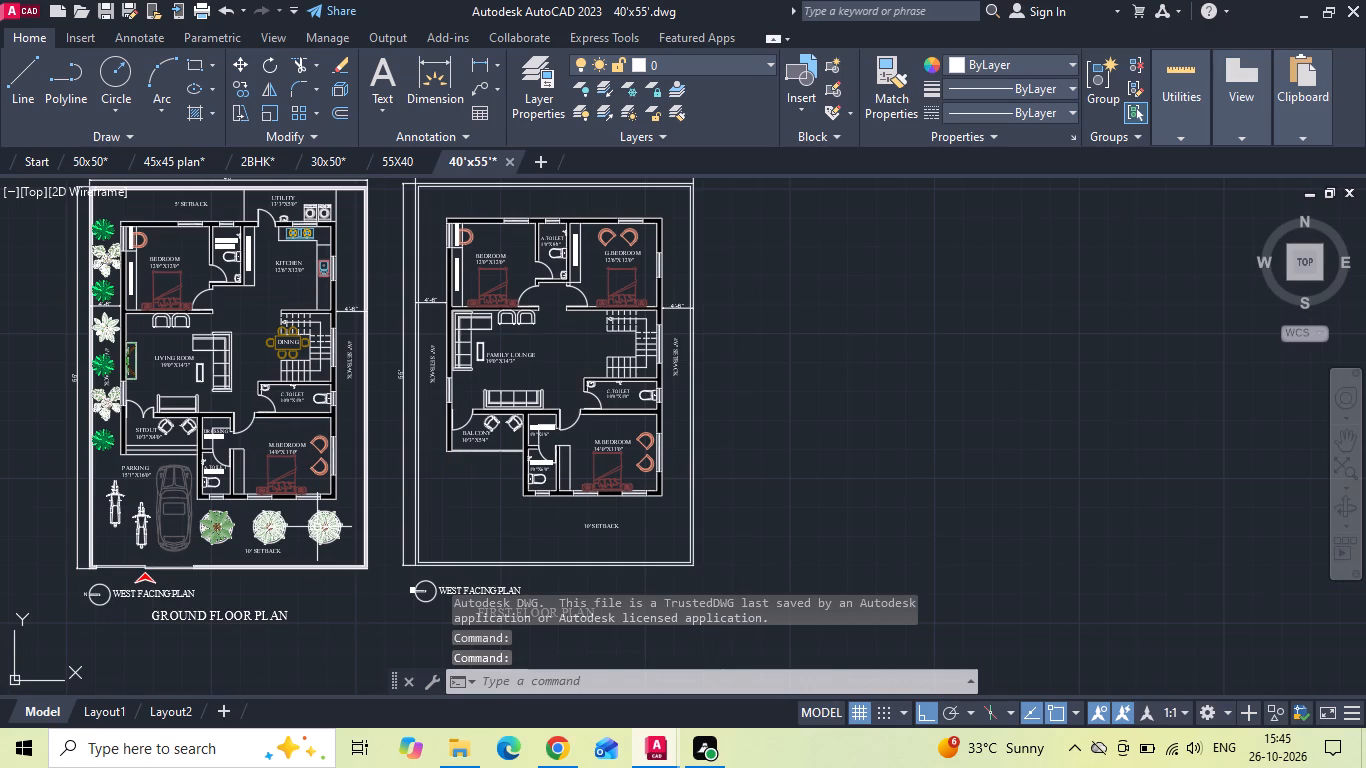
middle_drag(282, 509, 349, 517)
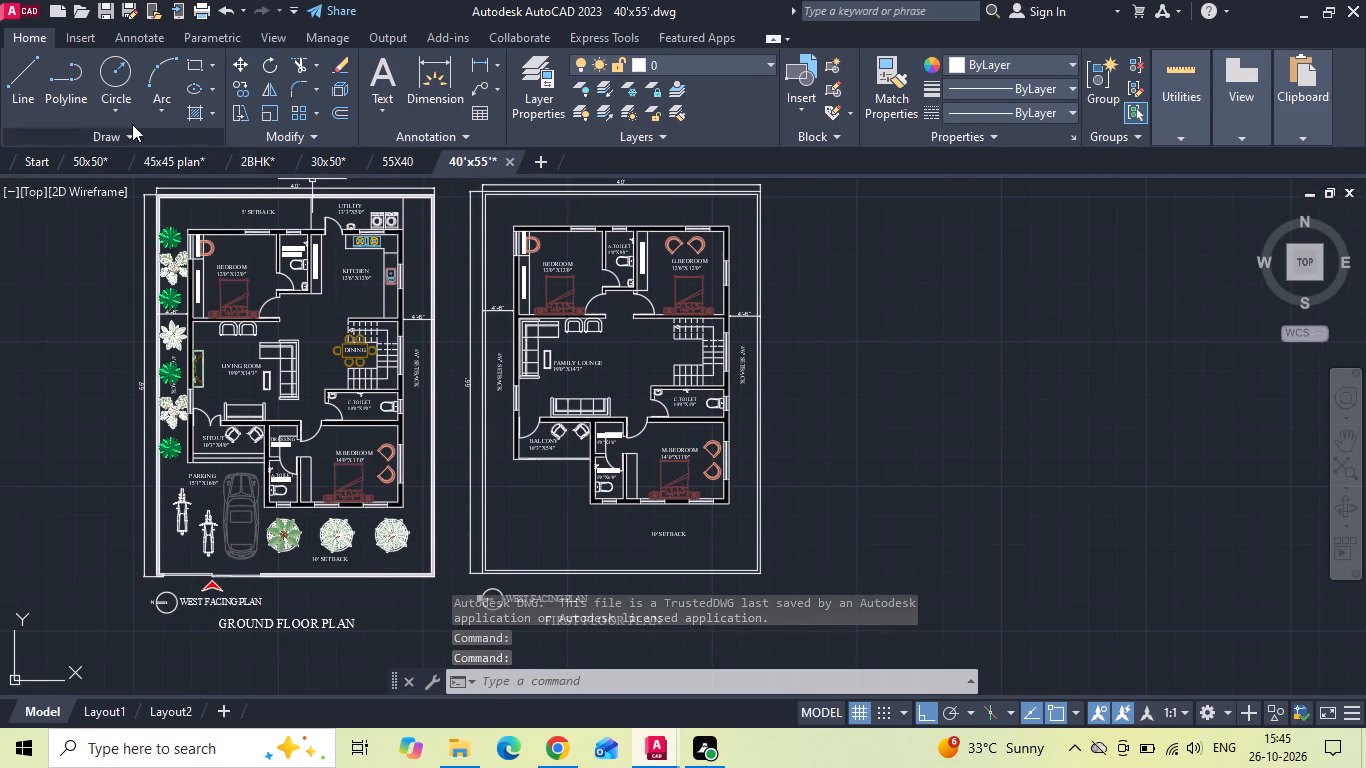
Open 25'x36' from the INTERNSHIP folder 22102026, showing the External References palette for its missing references.
click(14, 13)
click(59, 175)
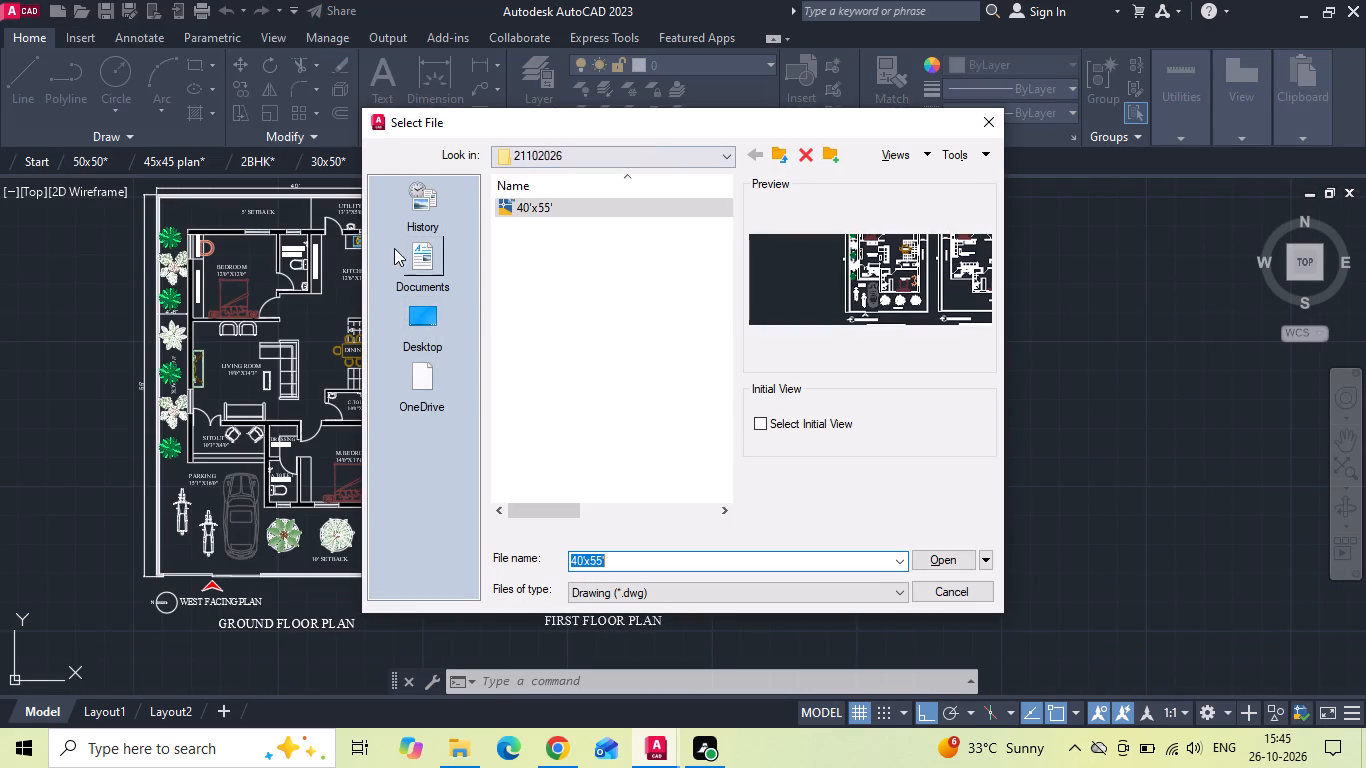
click(424, 319)
double_click(535, 312)
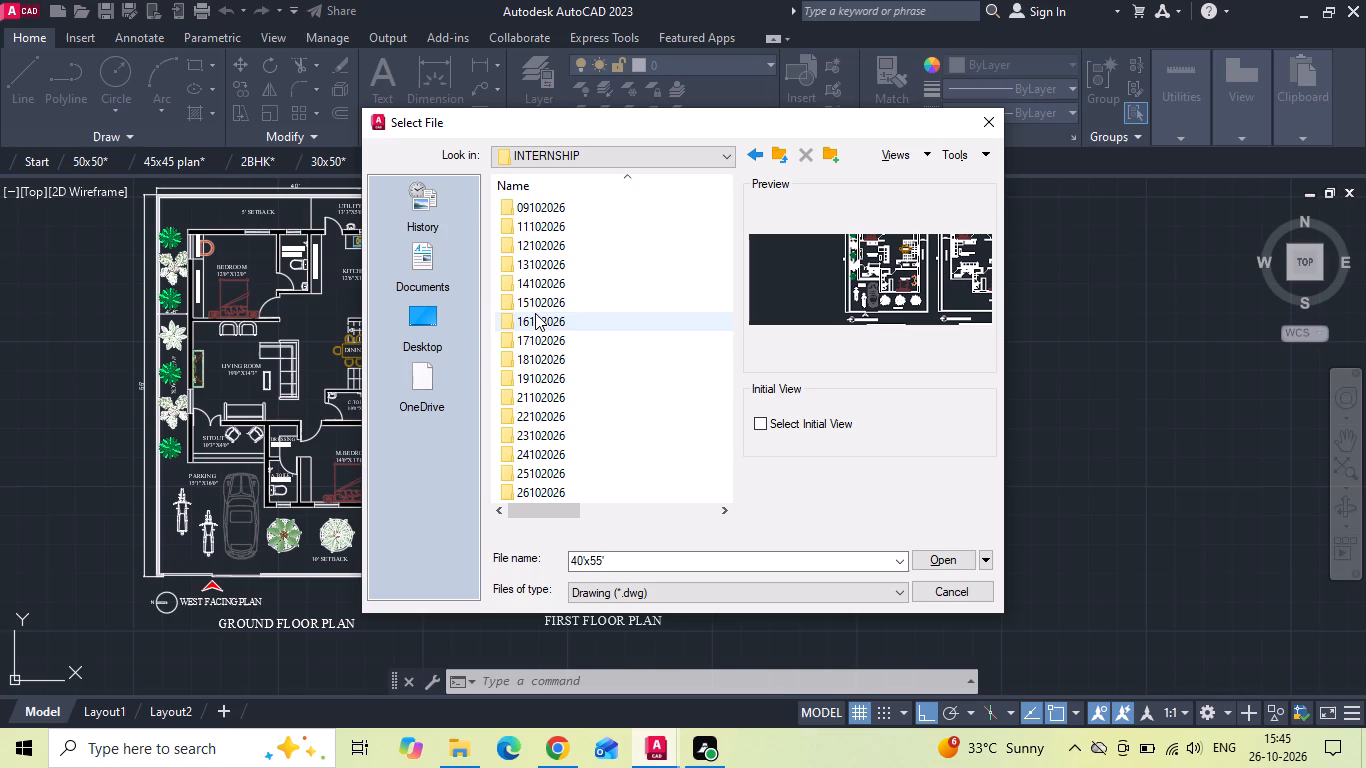
double_click(532, 412)
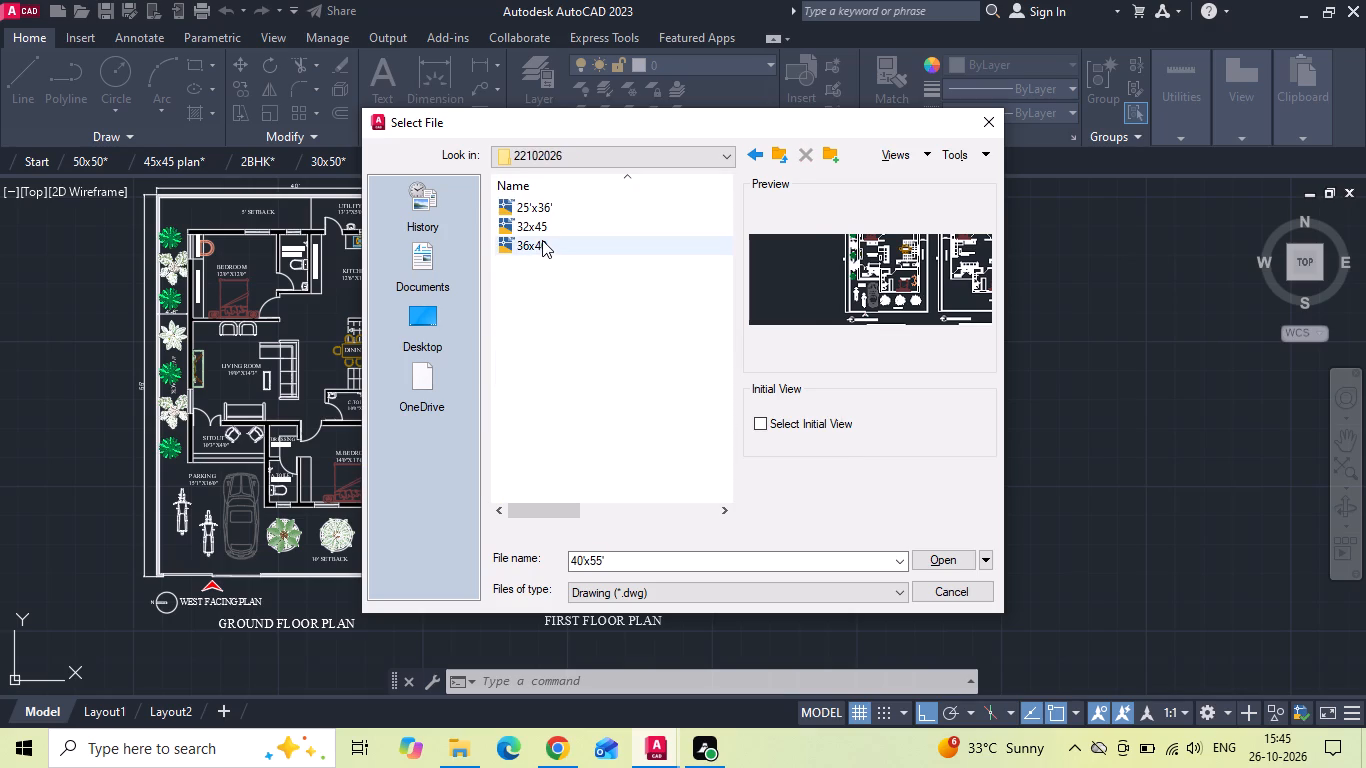
click(542, 240)
click(547, 224)
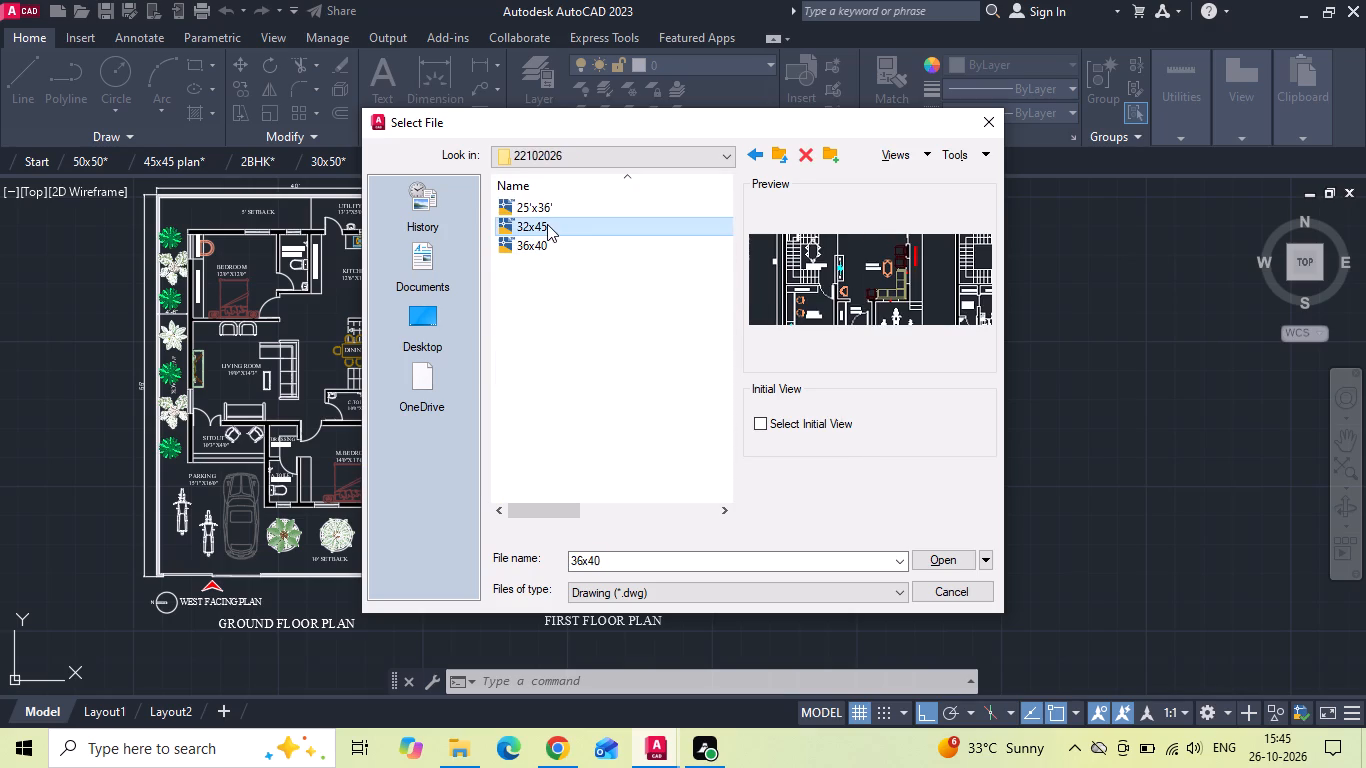
click(548, 214)
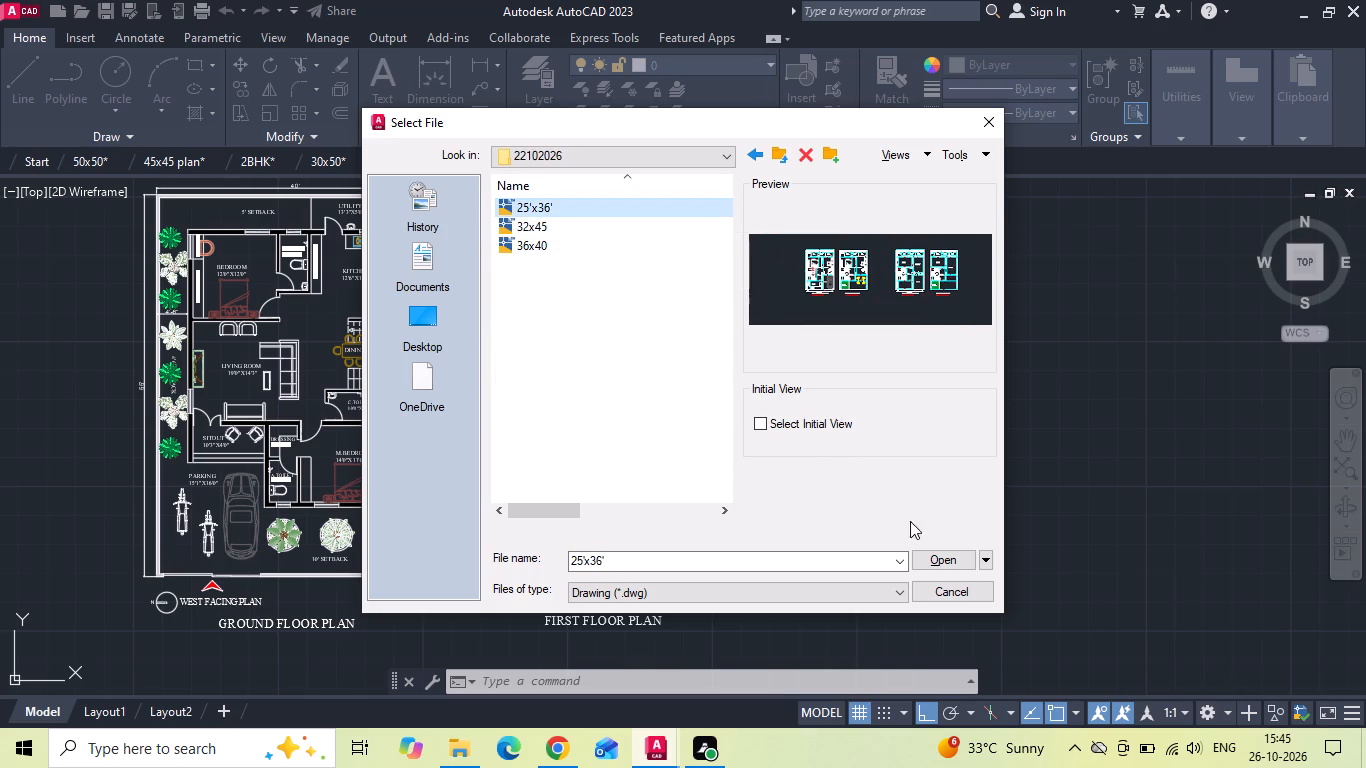
click(937, 567)
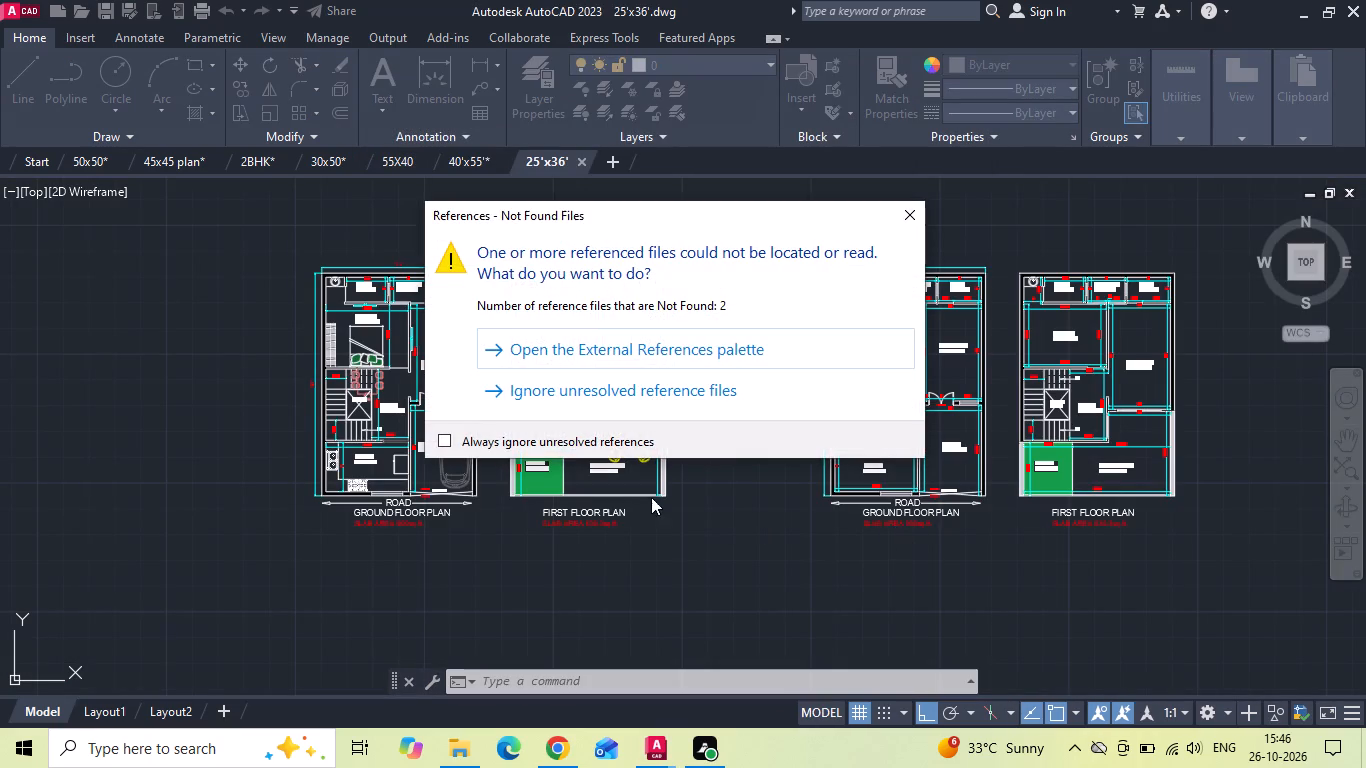
click(730, 363)
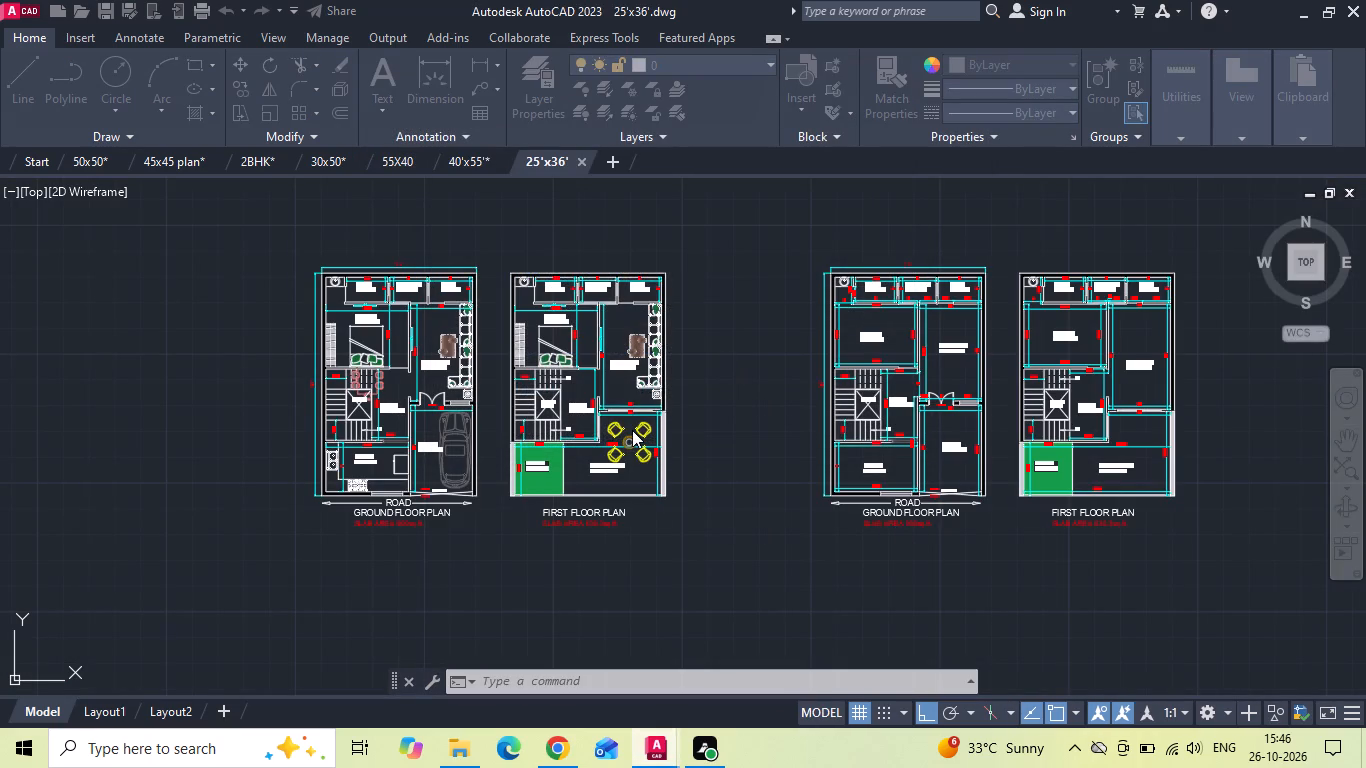
Copy the four yellow chairs and round table from the furnished first floor's OPEN TERRACE to the clipboard, and close the External References palette.
scroll(632, 430, up, 7)
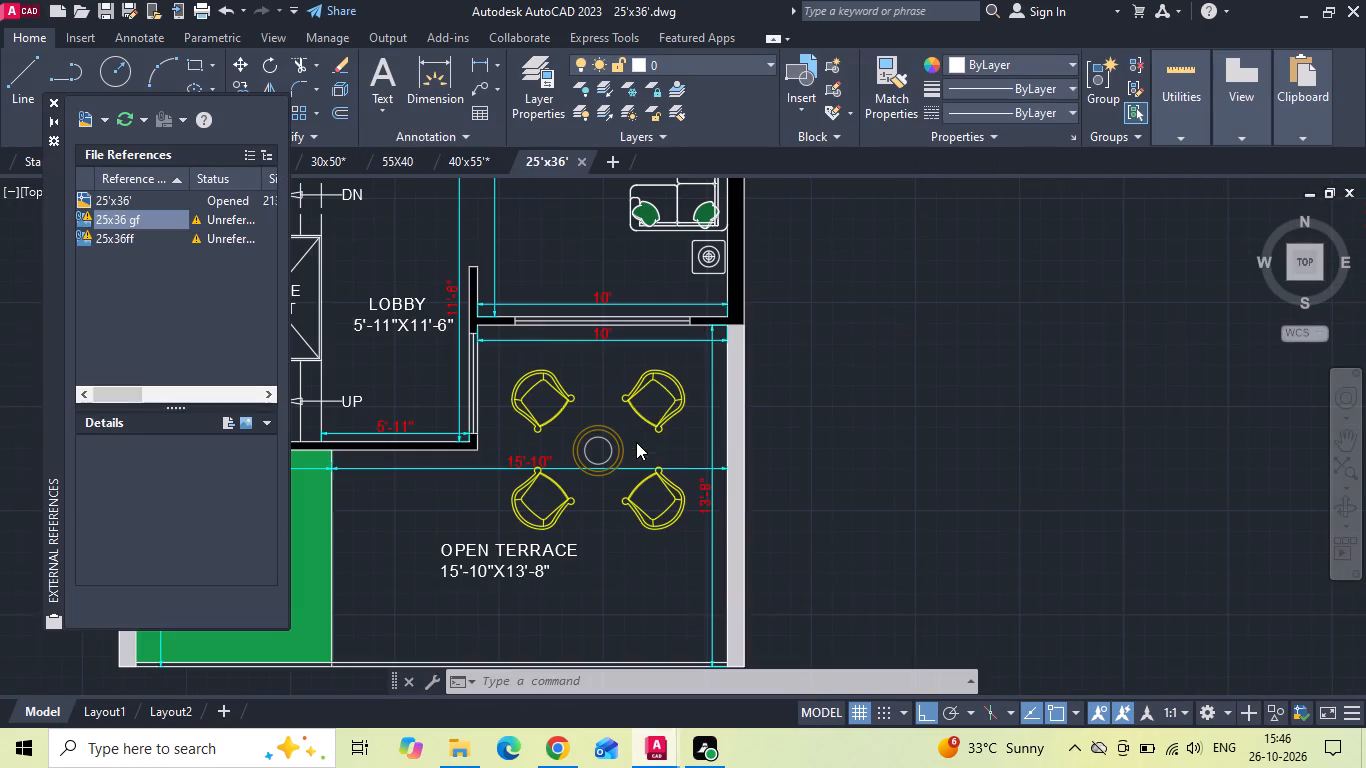
click(666, 383)
drag(622, 394, 608, 394)
click(511, 400)
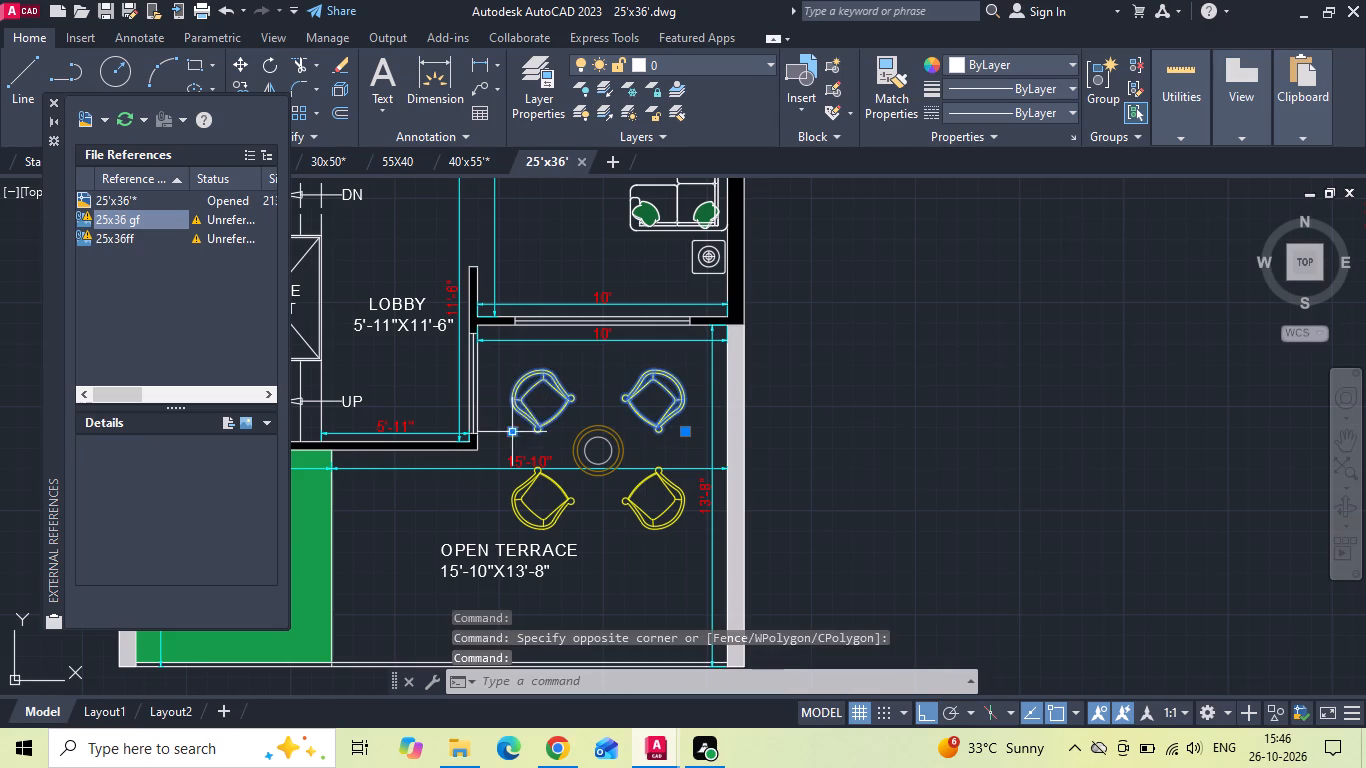
click(626, 431)
click(585, 452)
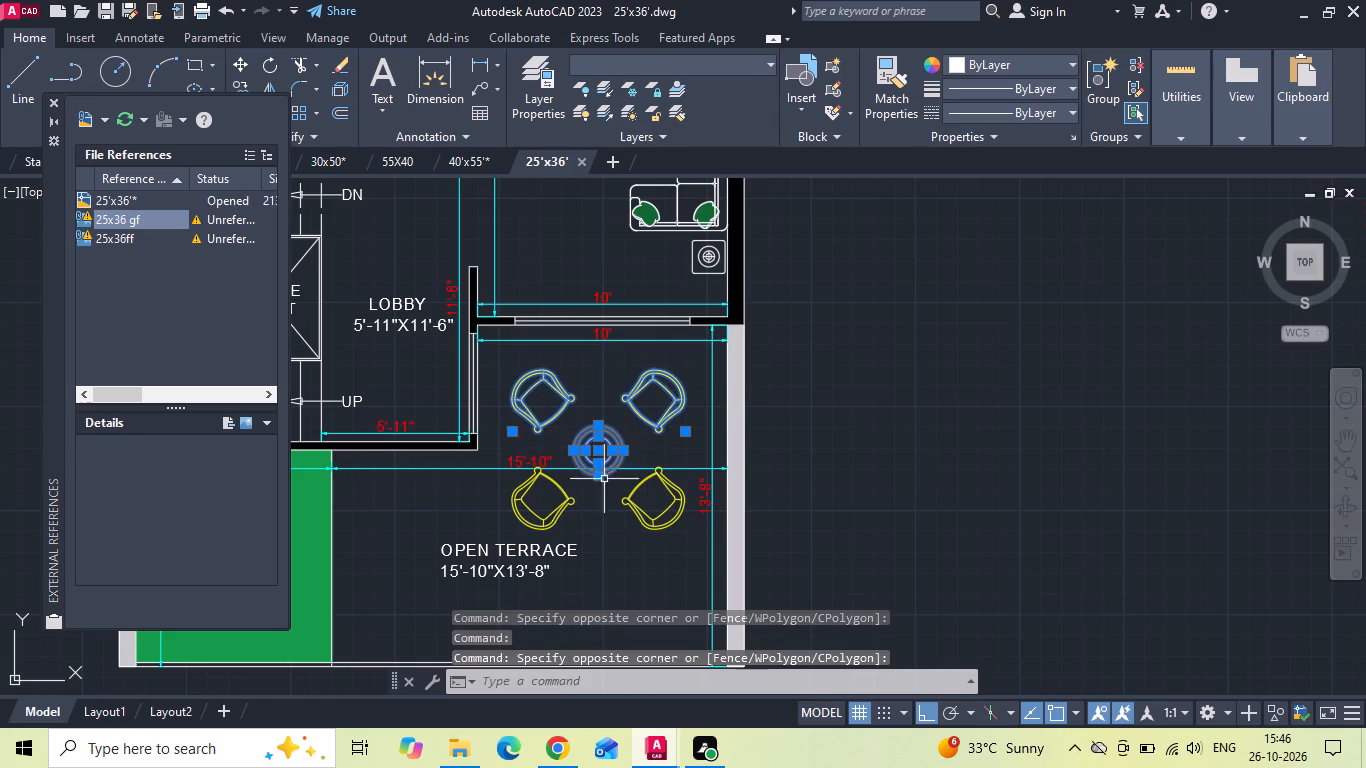
click(647, 506)
click(523, 509)
key(ctrl+c)
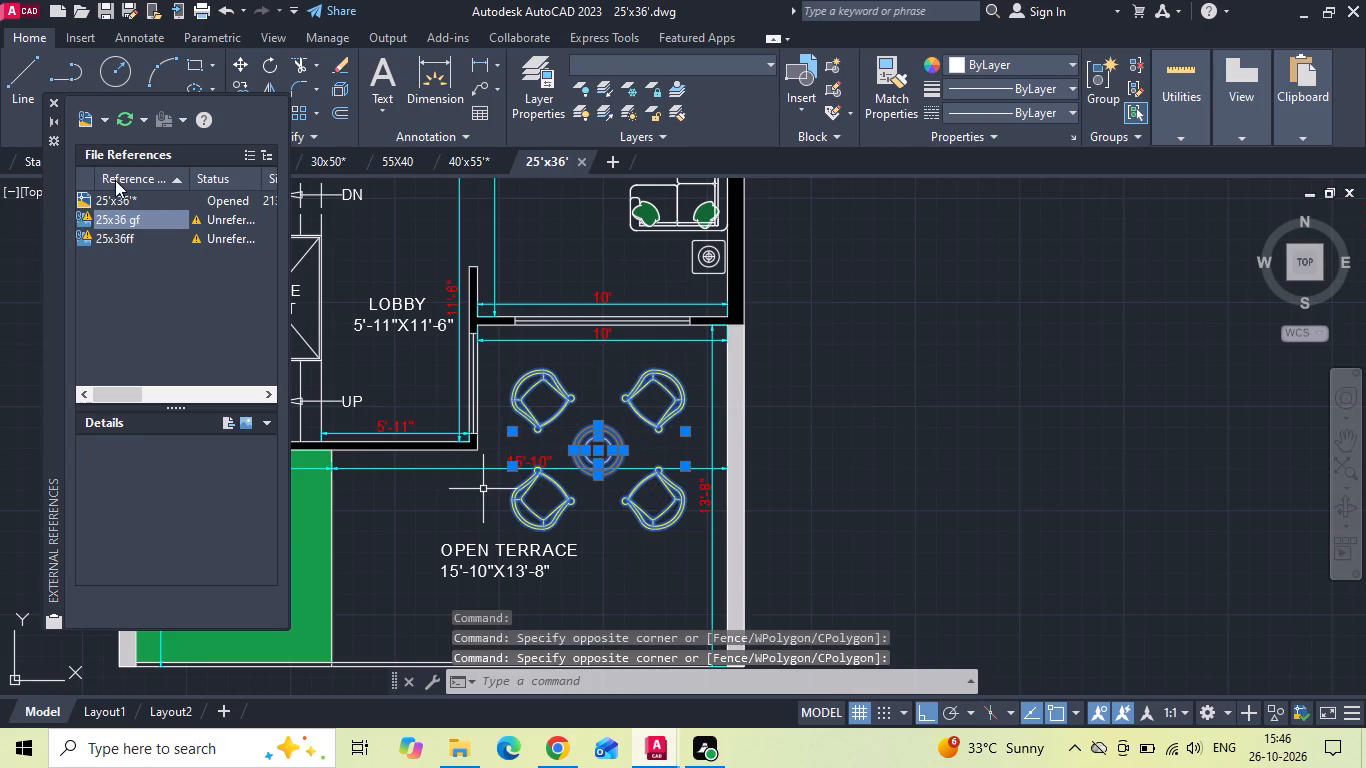
click(53, 103)
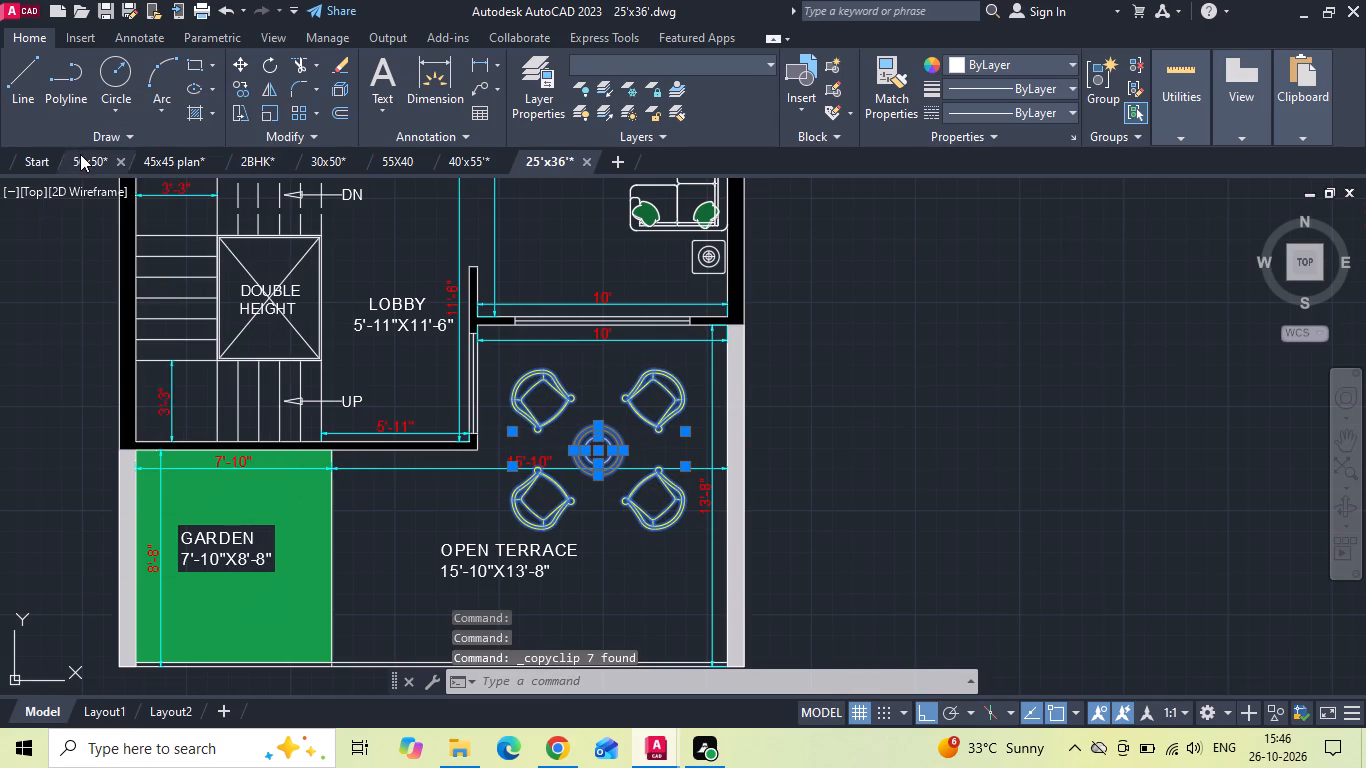
Paste the four-chair and round-table set into the 12'3"X7'3" BALCONY of the 50x50 first floor plan.
click(80, 154)
key(ctrl+v)
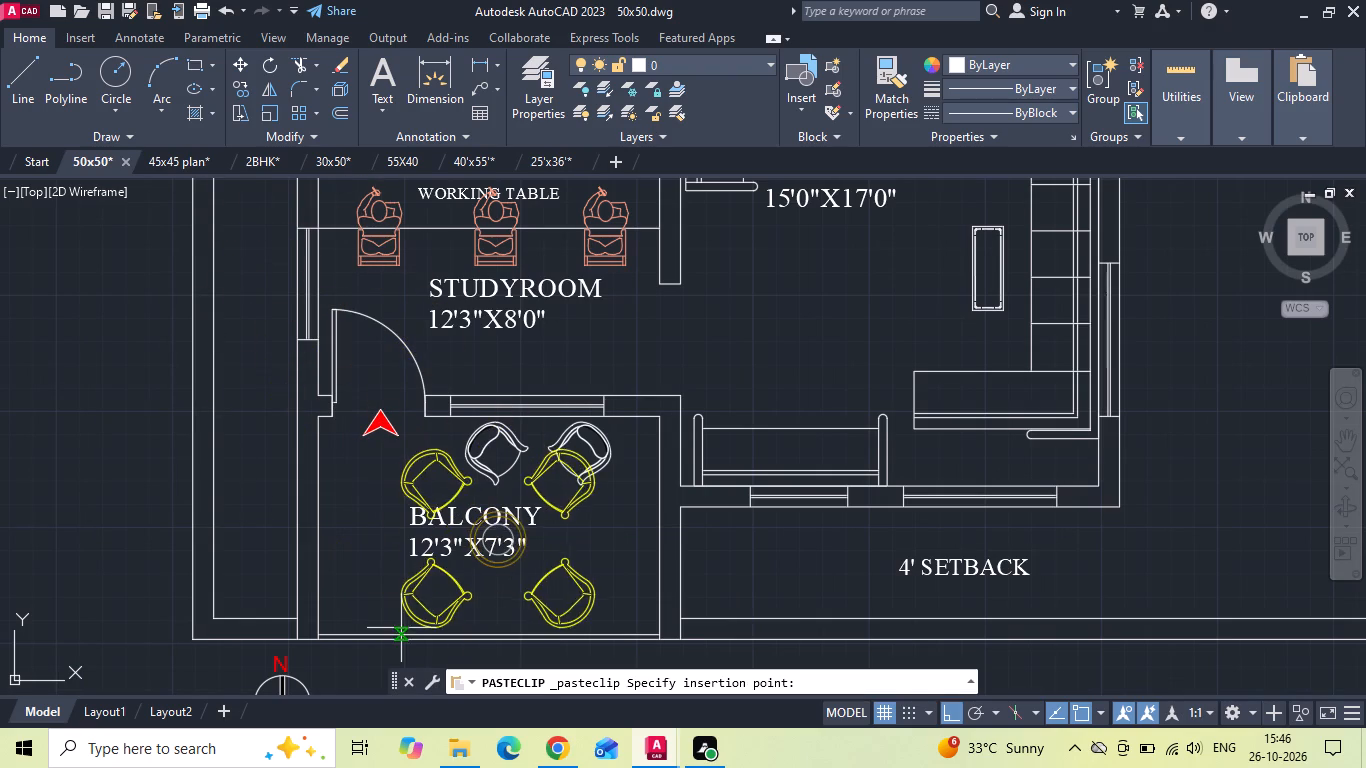
middle_drag(401, 614, 391, 600)
scroll(391, 594, up, 1)
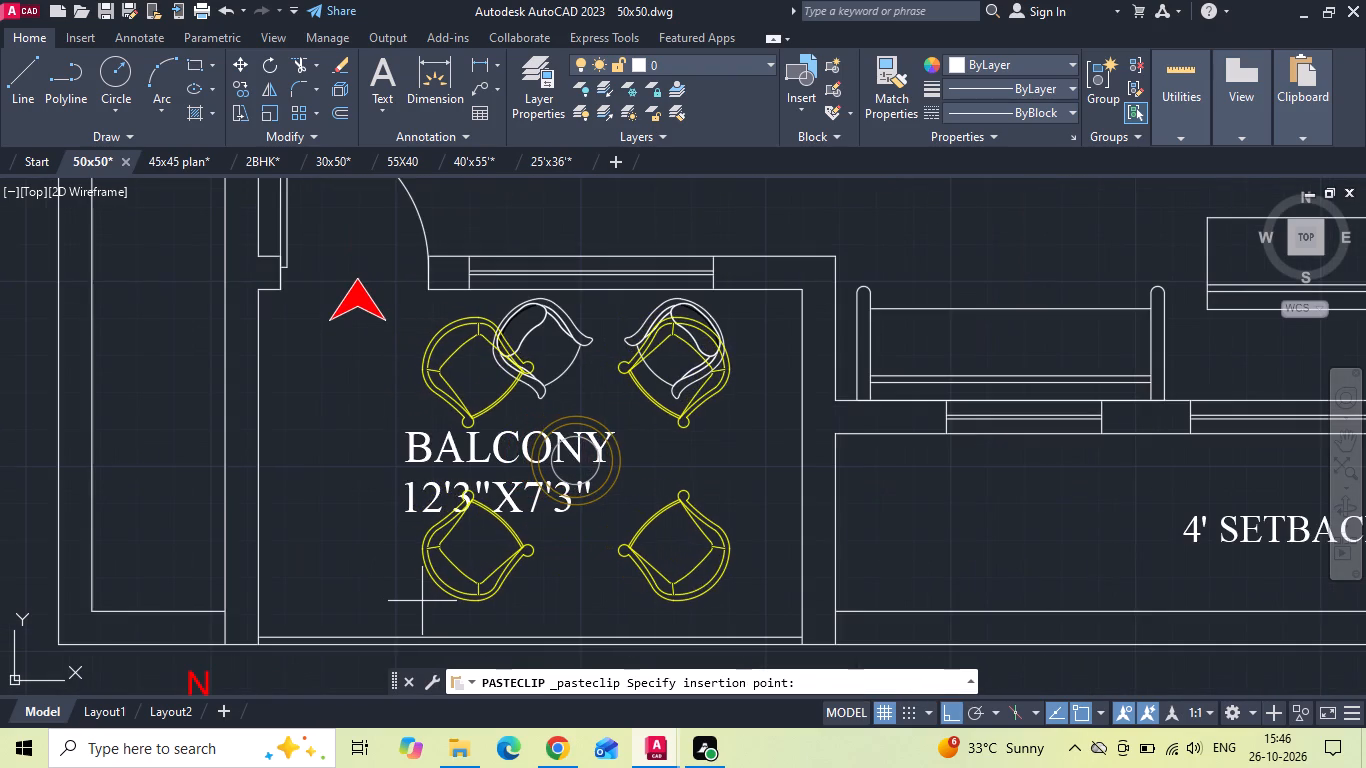
click(419, 601)
key(Escape)
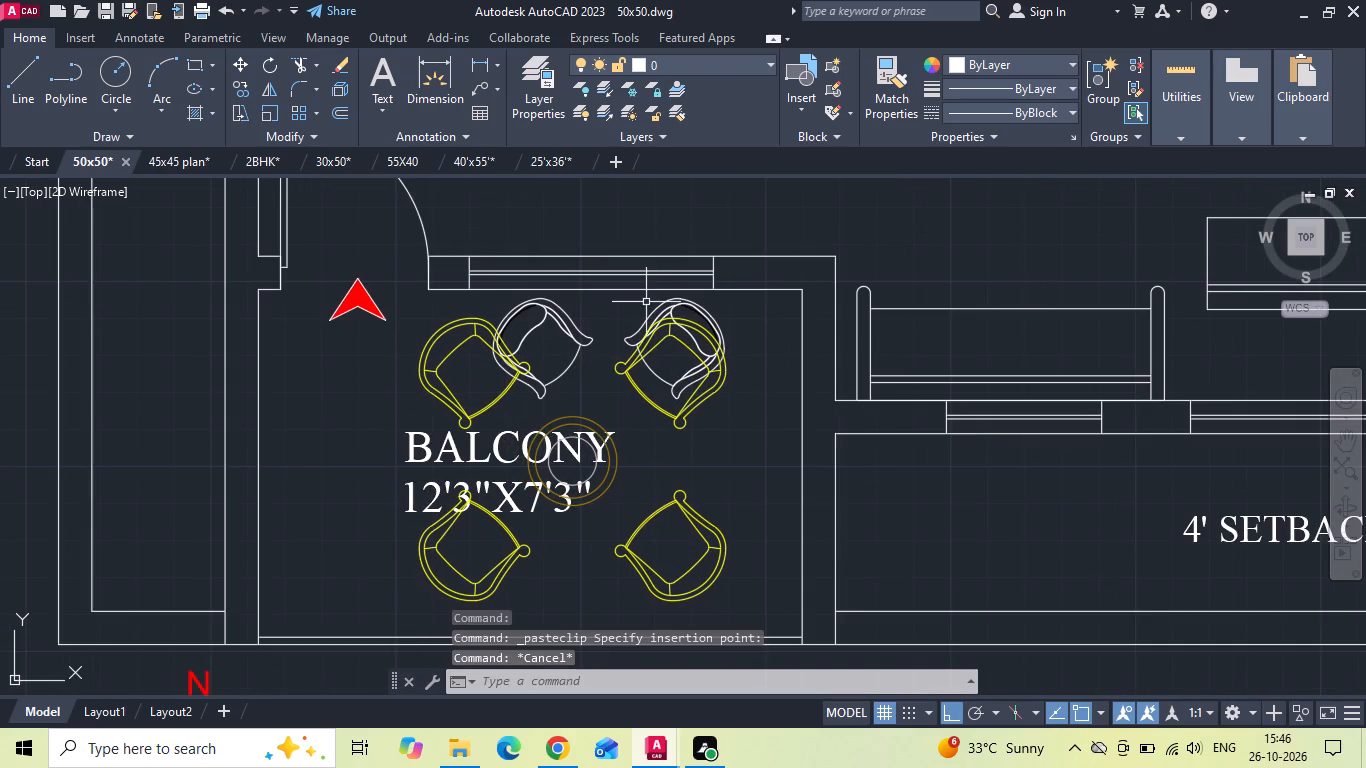
Move the two white chairs from the 12'3"X7'3" balcony into the 12'9"X5'0" balcony behind the guest bedroom, with Ortho off.
click(657, 313)
click(567, 327)
right_click(558, 328)
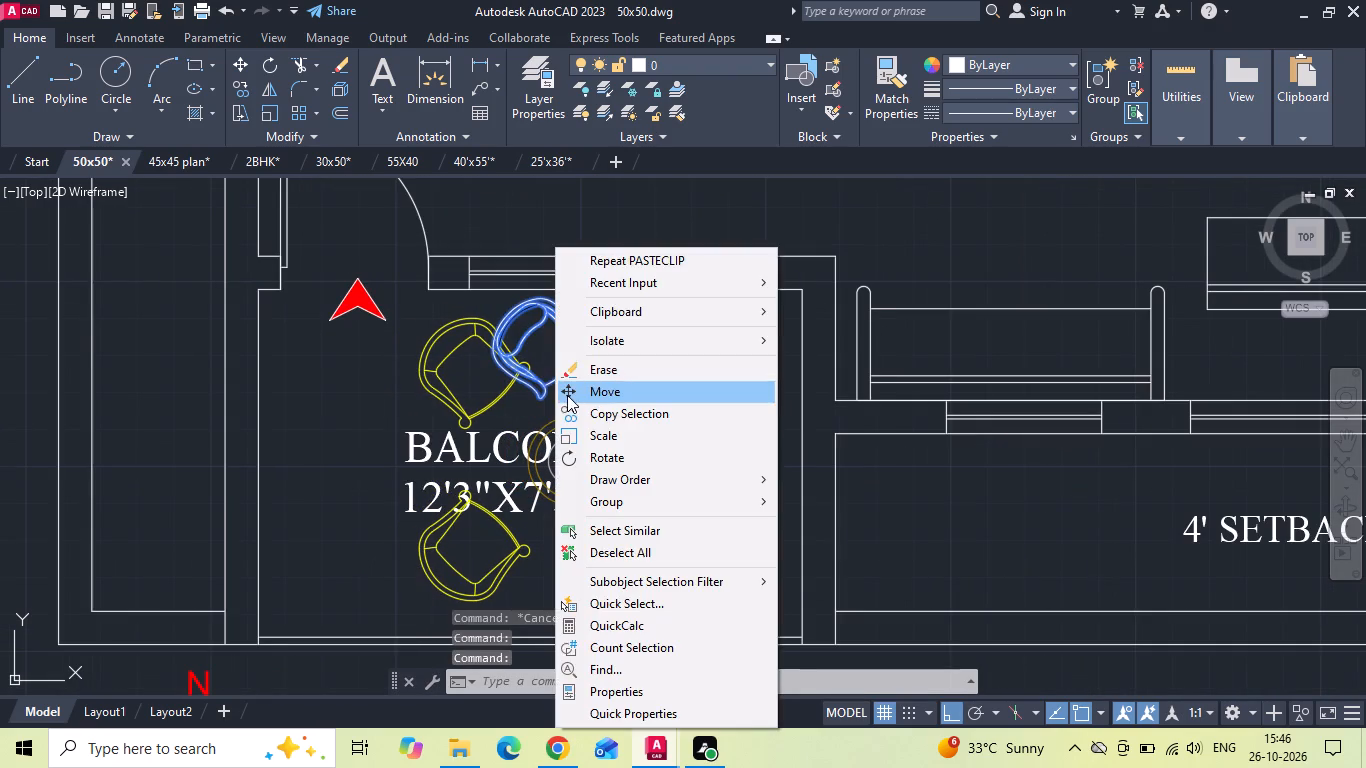
click(567, 395)
scroll(547, 506, down, 2)
drag(555, 496, 556, 448)
scroll(535, 419, down, 2)
middle_drag(518, 343, 512, 533)
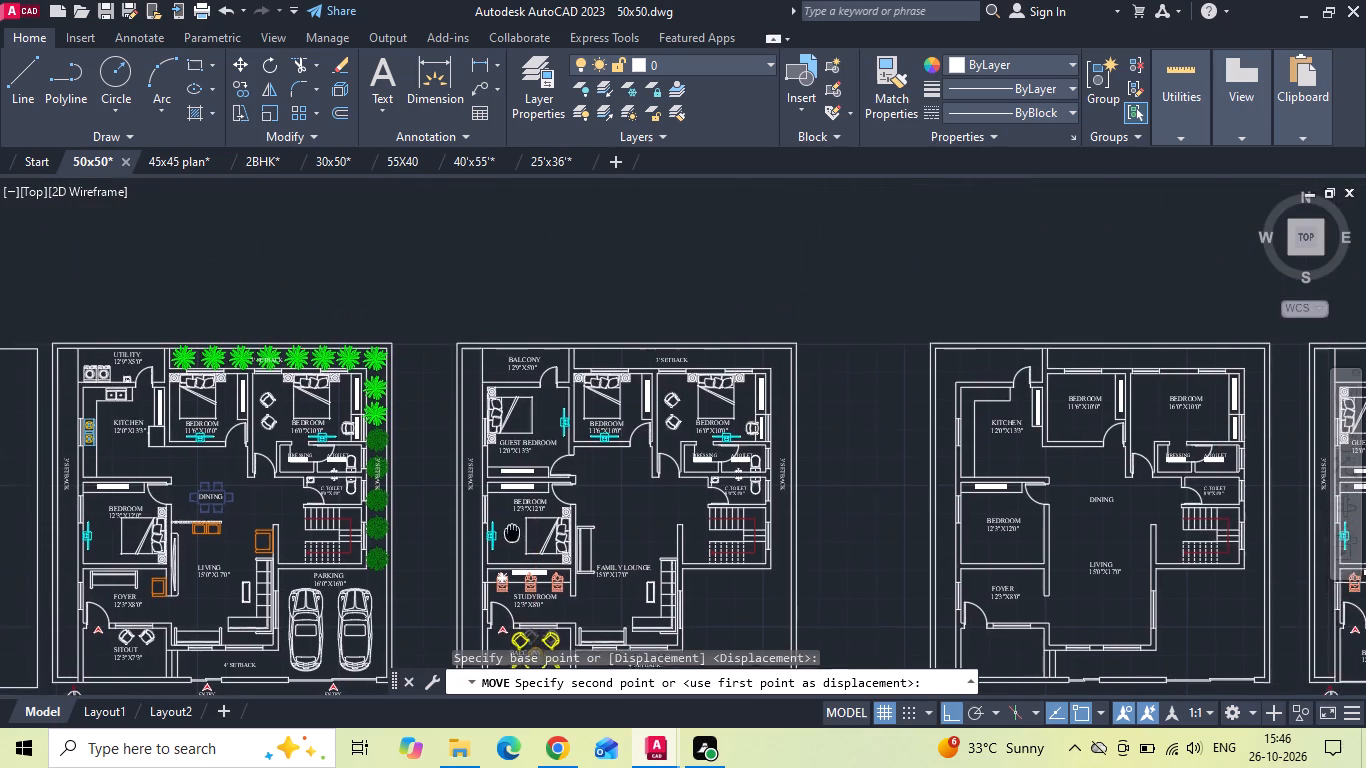
scroll(547, 428, up, 2)
key(F8)
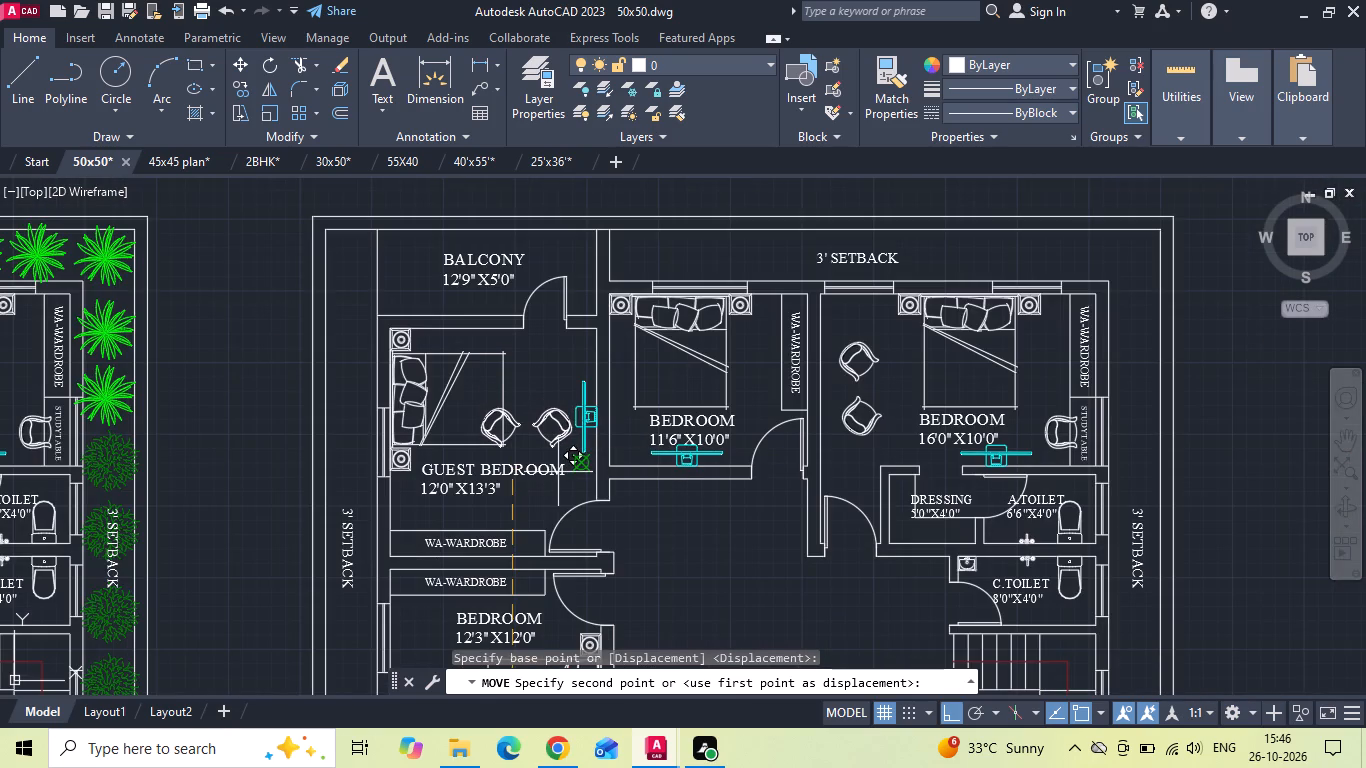
scroll(464, 320, up, 2)
click(390, 351)
middle_drag(389, 370, 422, 518)
key(Escape)
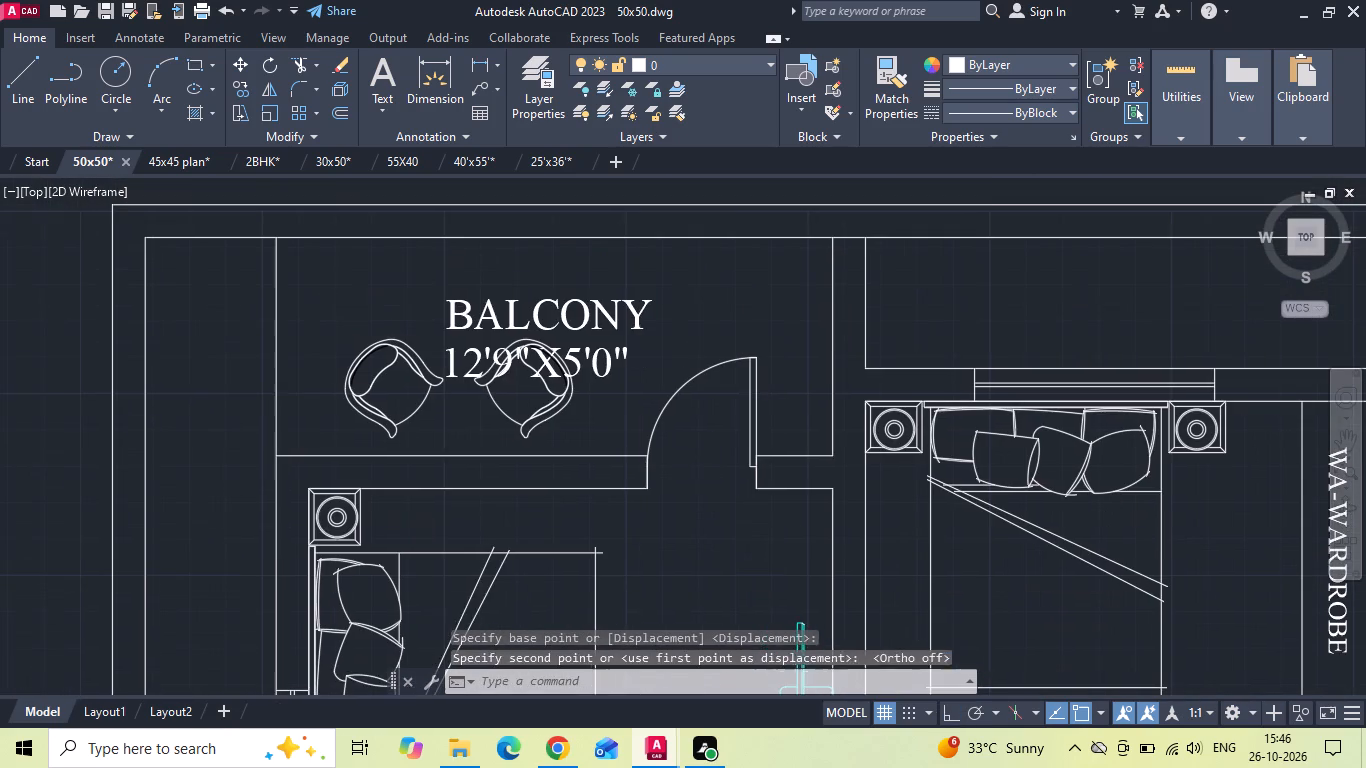
Mirror the two chairs in the 12'9"X5'0" balcony about a horizontal line just below them, erasing the originals.
drag(512, 387, 476, 394)
click(407, 397)
text(MI)
key(space)
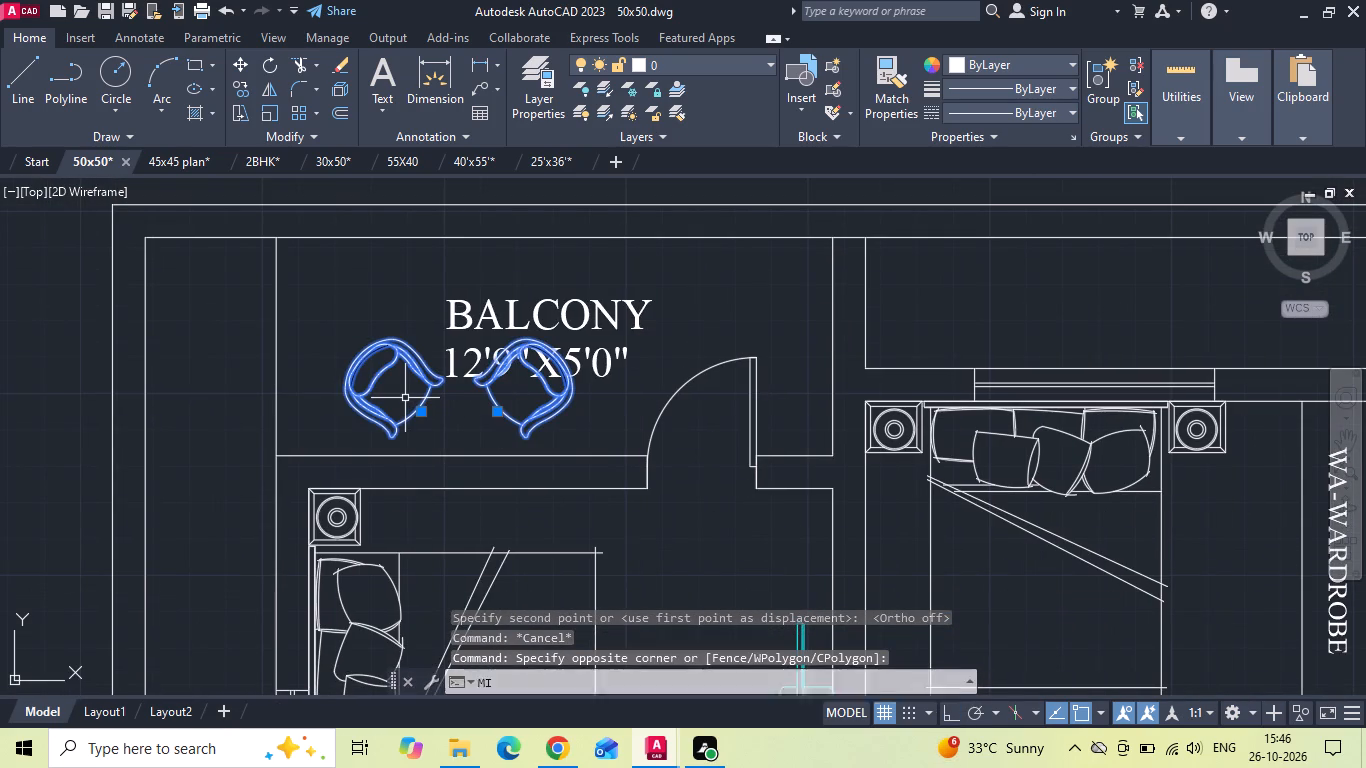
drag(474, 435, 461, 434)
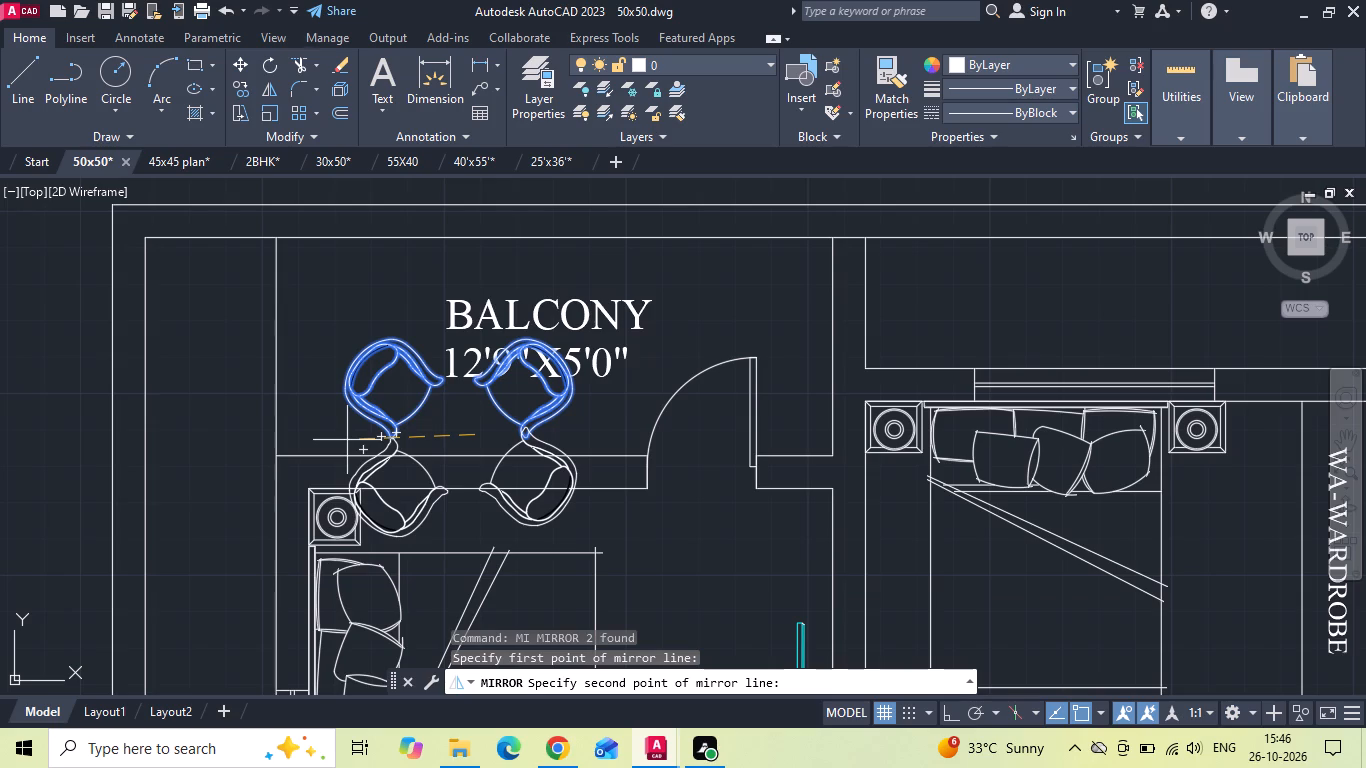
key(F8)
click(347, 440)
key(y)
key(space)
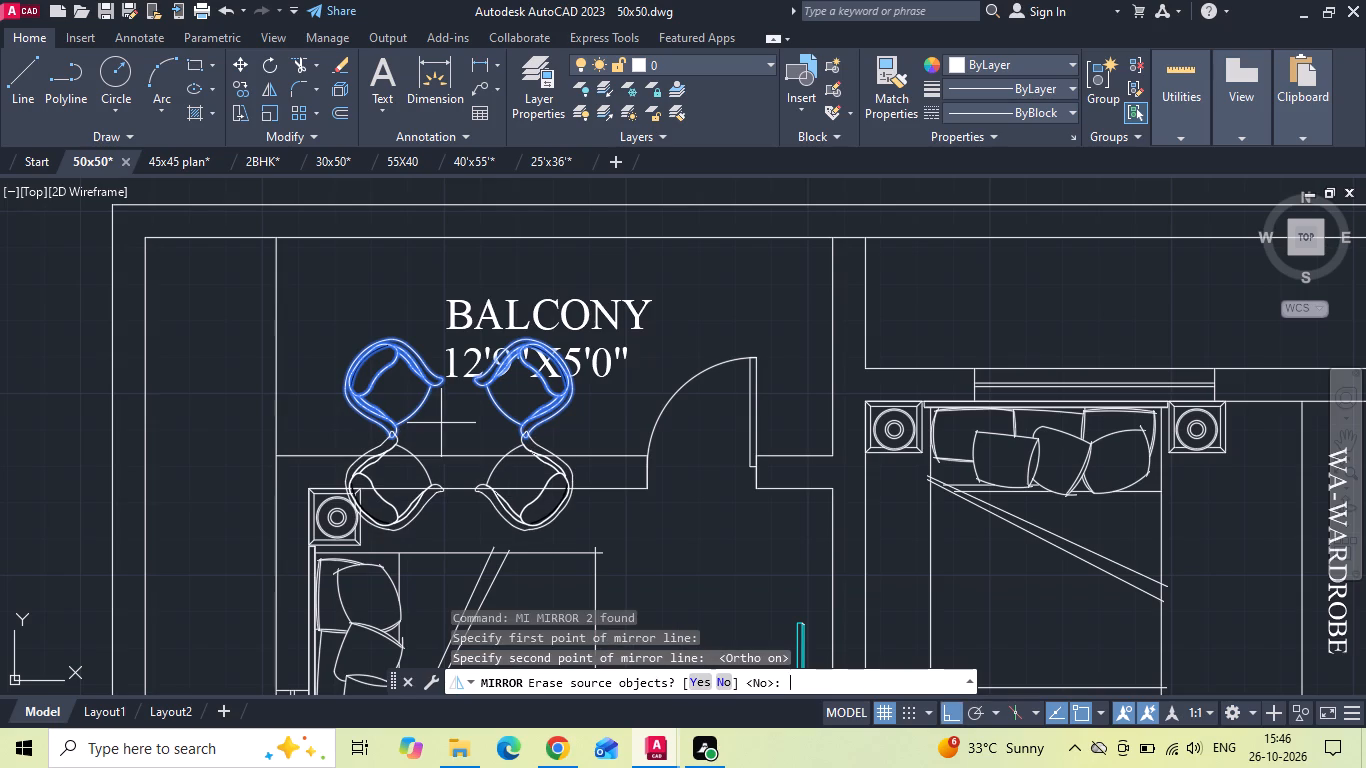
Move the two mirrored chairs straight up about 2'-1" into the 12'9"X5'0" balcony behind the guest bedroom.
drag(522, 474, 500, 476)
click(409, 476)
right_click(405, 476)
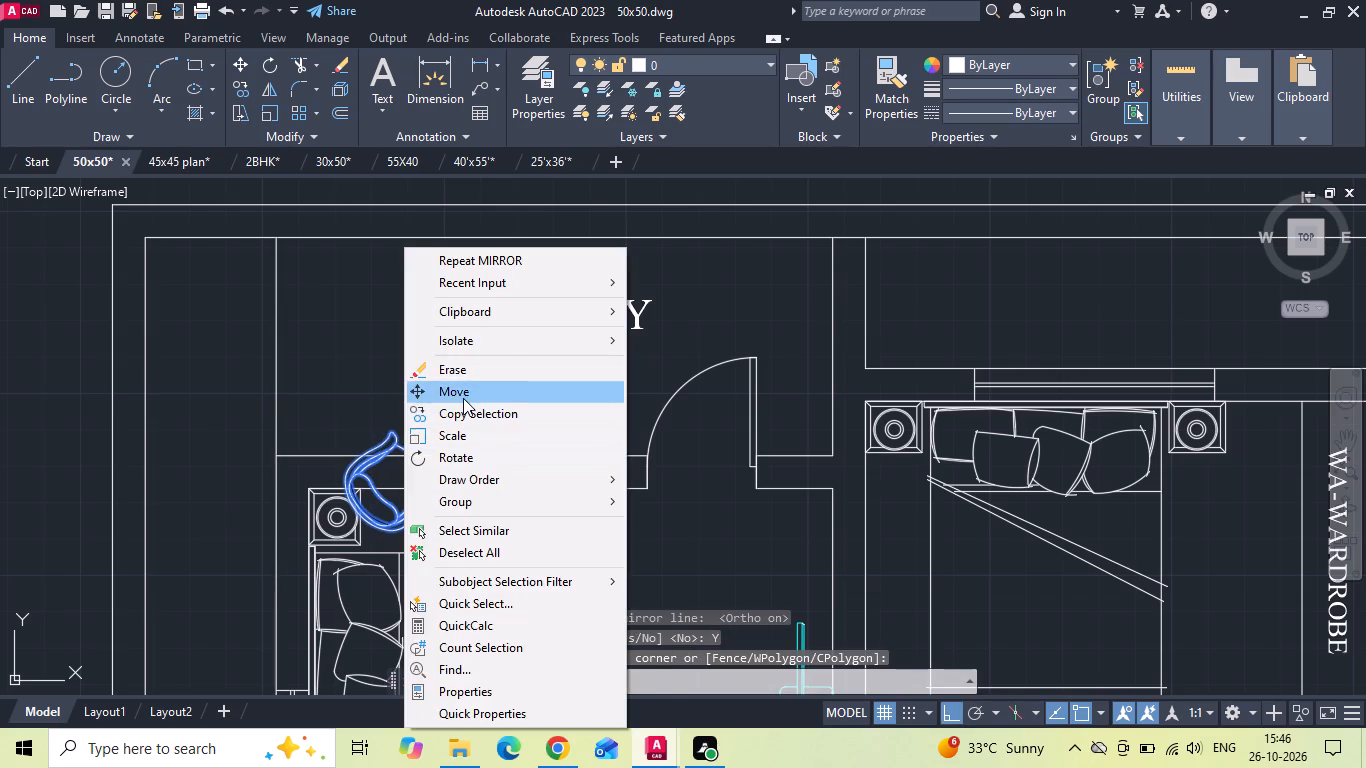
click(463, 398)
click(711, 594)
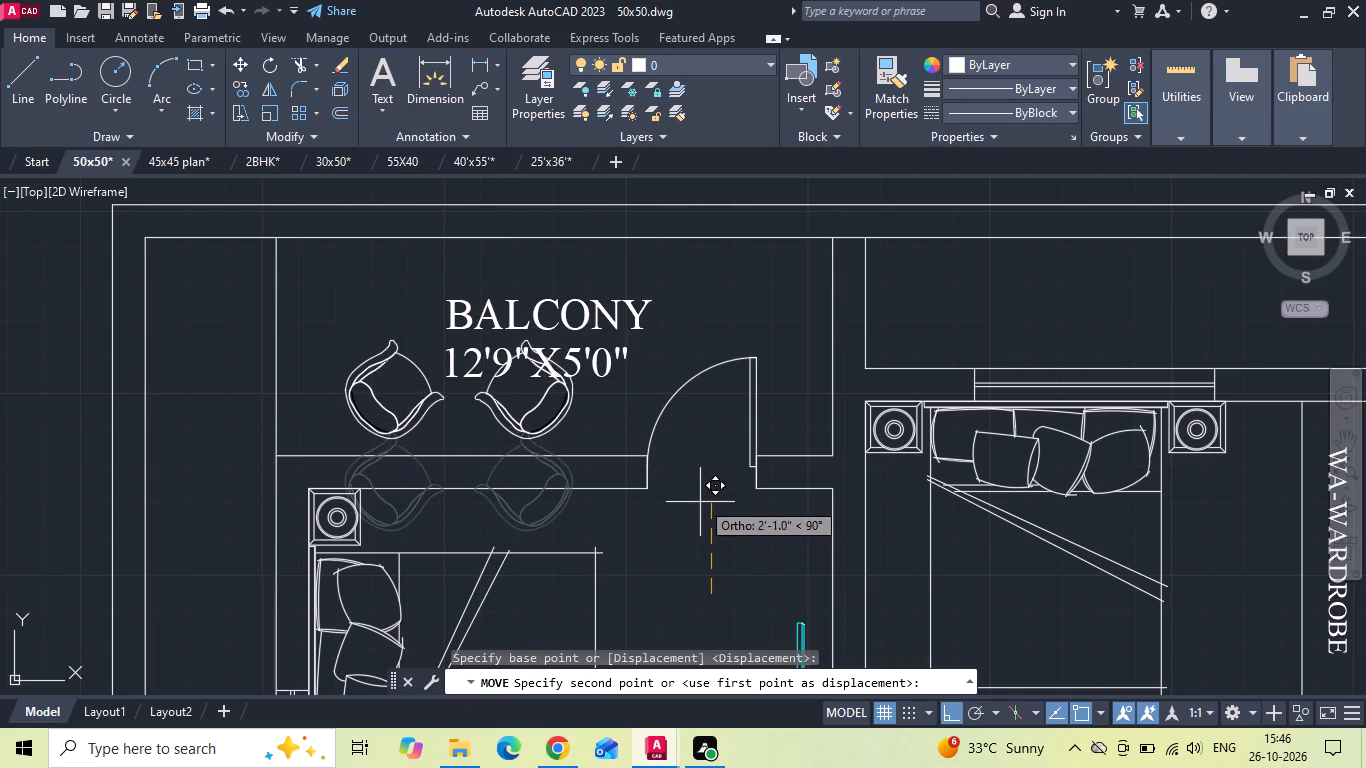
click(700, 496)
Move the BALCONY 12'9"X5'0" label straight up about 11" to clear it from the chairs.
scroll(493, 315, down, 3)
scroll(496, 310, up, 2)
click(500, 309)
right_click(501, 310)
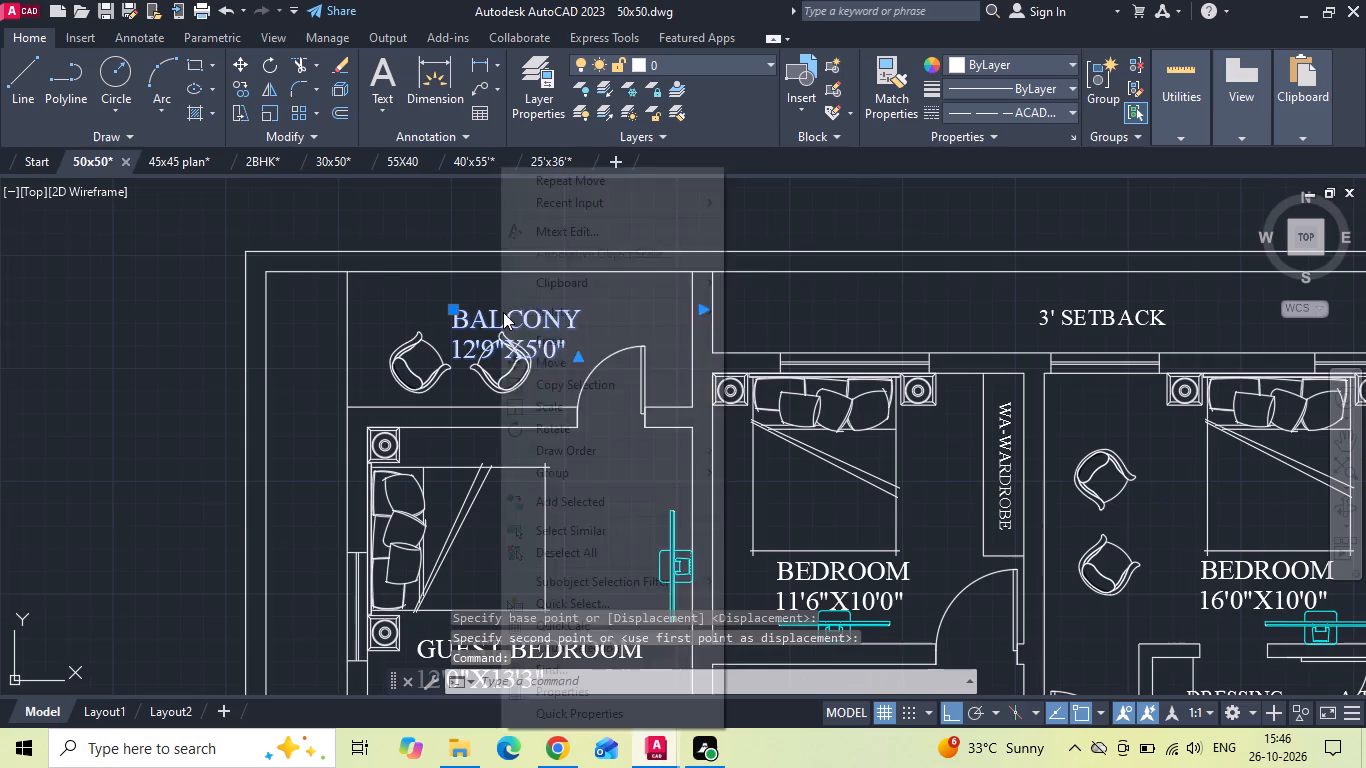
click(544, 363)
scroll(546, 337, up, 2)
click(642, 321)
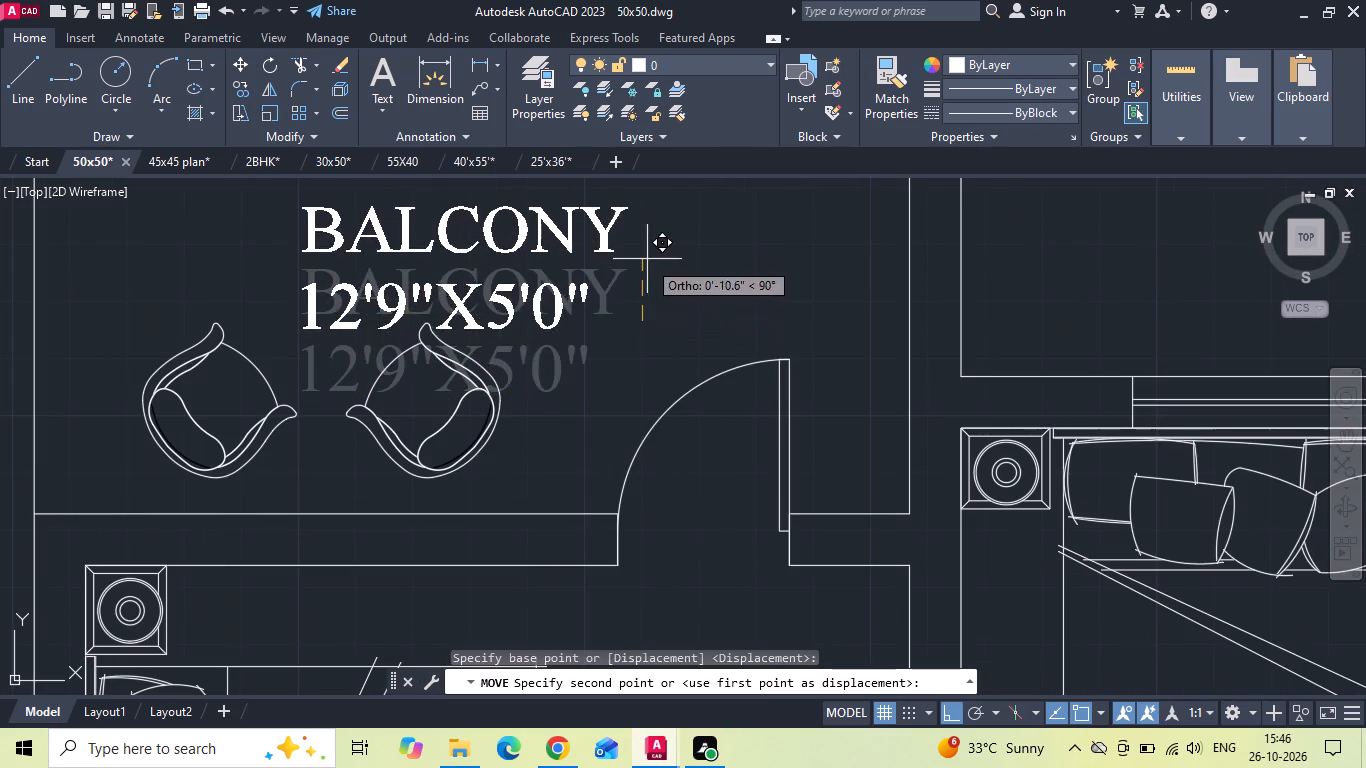
click(648, 254)
Move the four yellow chairs and round table horizontally a short way toward the east wall of the 12'3"X7'3" balcony.
scroll(548, 276, down, 5)
scroll(567, 513, up, 1)
scroll(549, 595, up, 2)
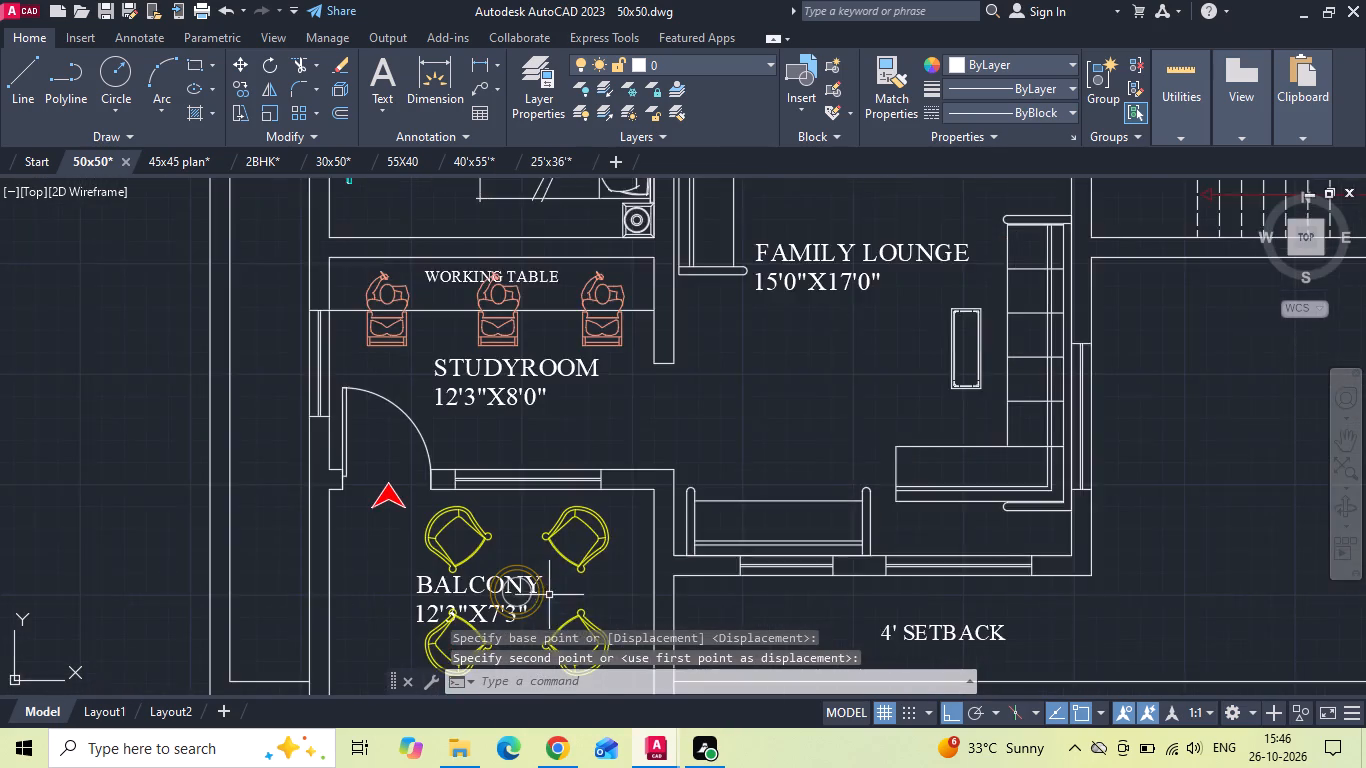
middle_drag(547, 578, 546, 409)
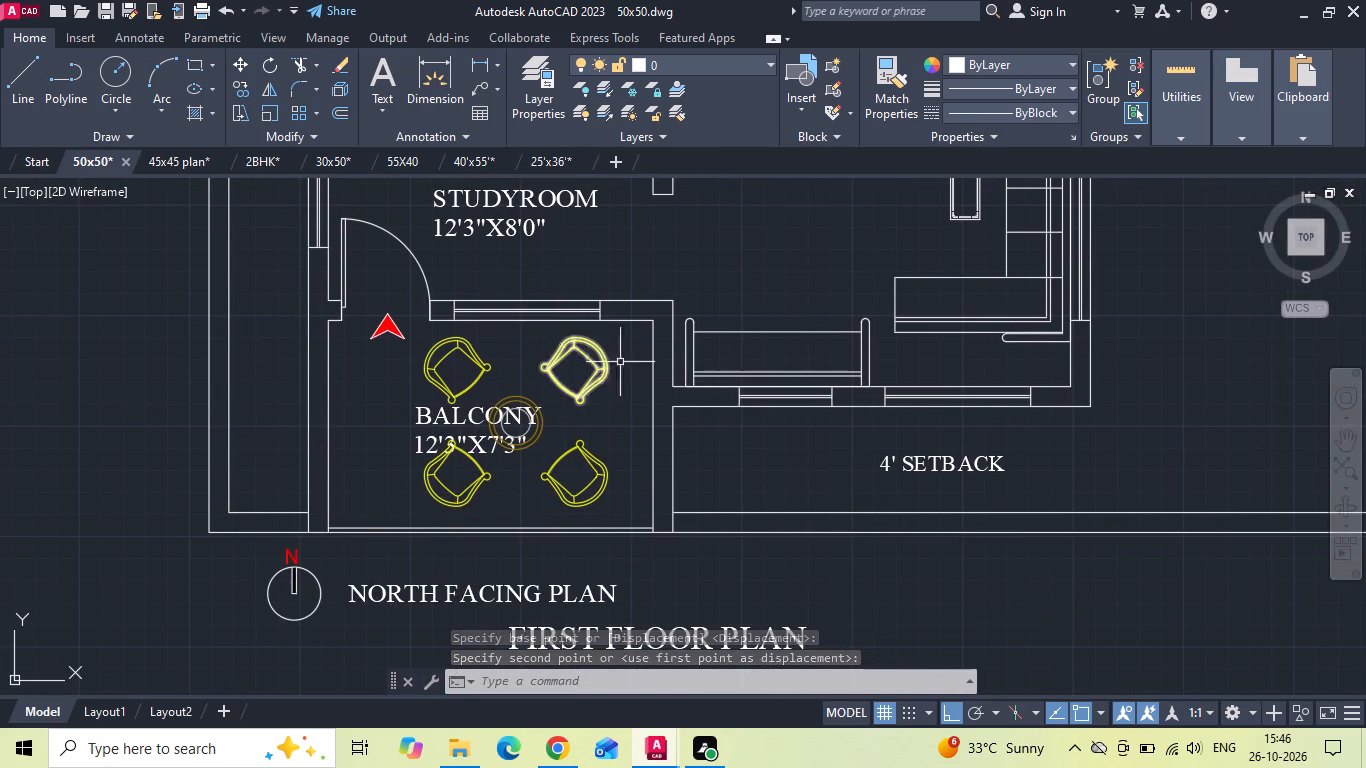
drag(629, 351, 577, 428)
click(575, 485)
scroll(533, 381, up, 2)
drag(497, 332, 366, 349)
click(335, 349)
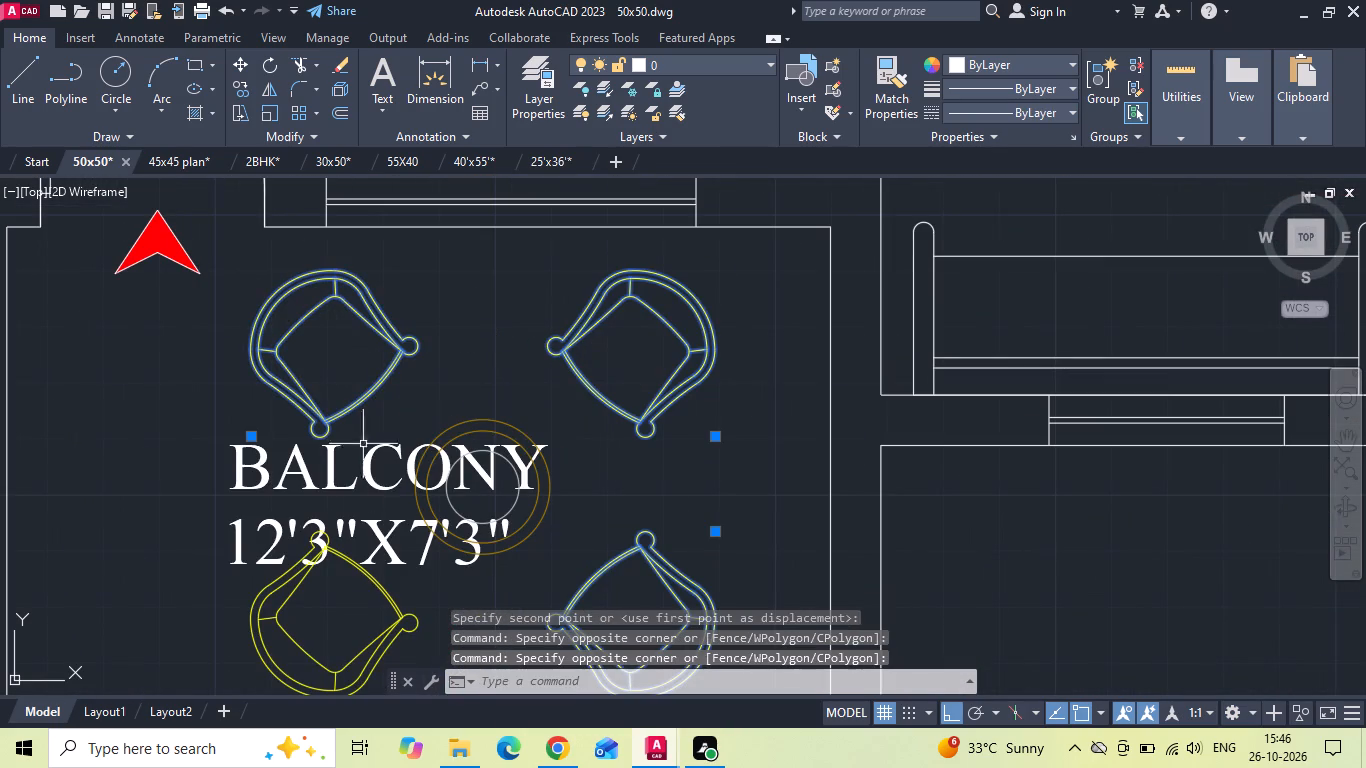
drag(353, 616, 264, 656)
click(249, 659)
scroll(545, 500, up, 2)
click(559, 514)
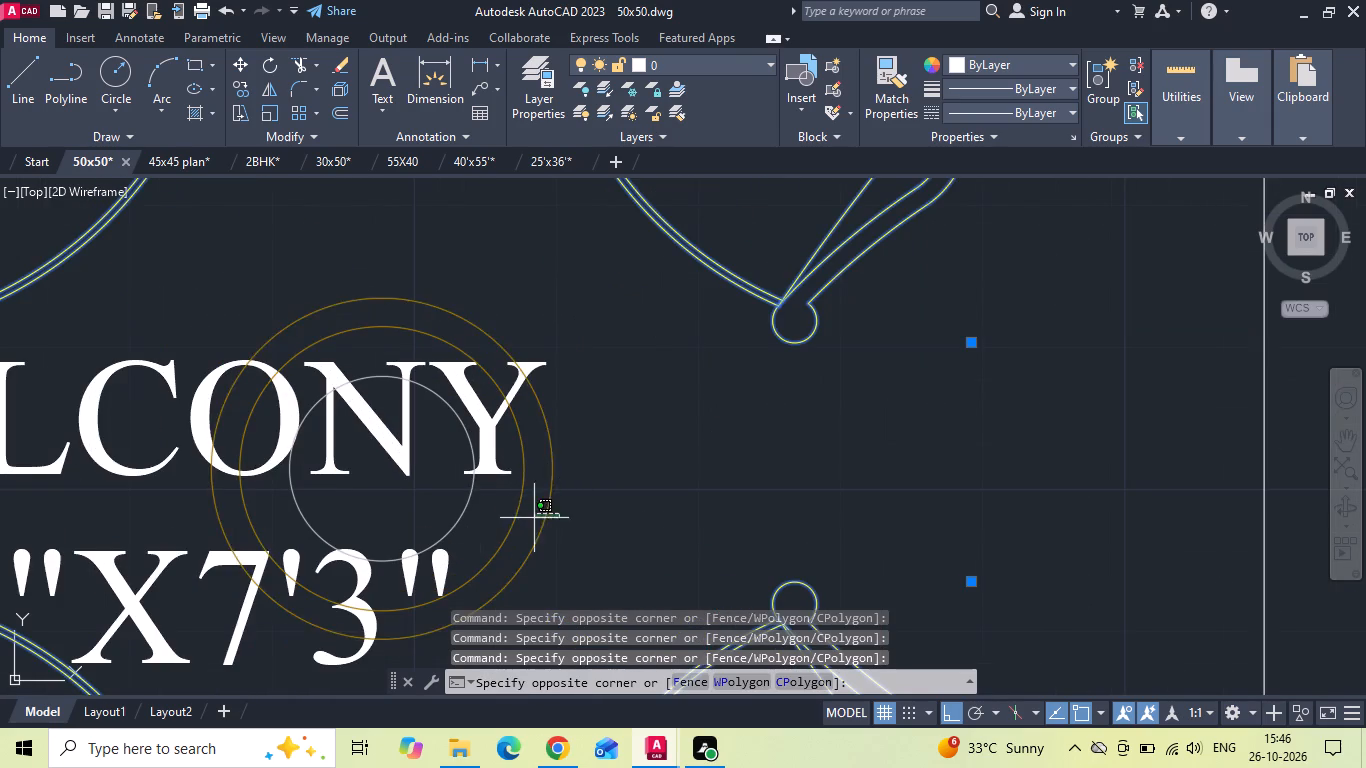
click(435, 511)
right_click(435, 511)
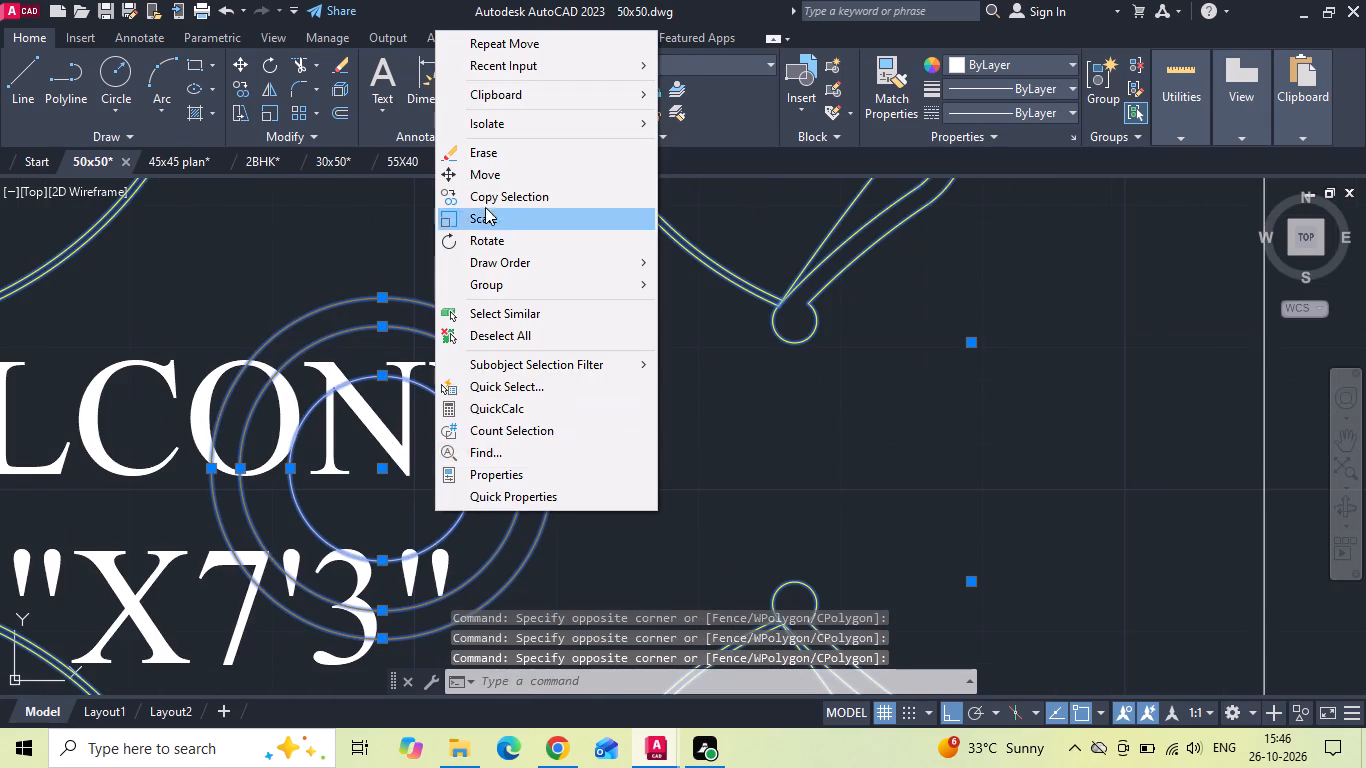
click(488, 180)
scroll(695, 380, down, 2)
click(716, 458)
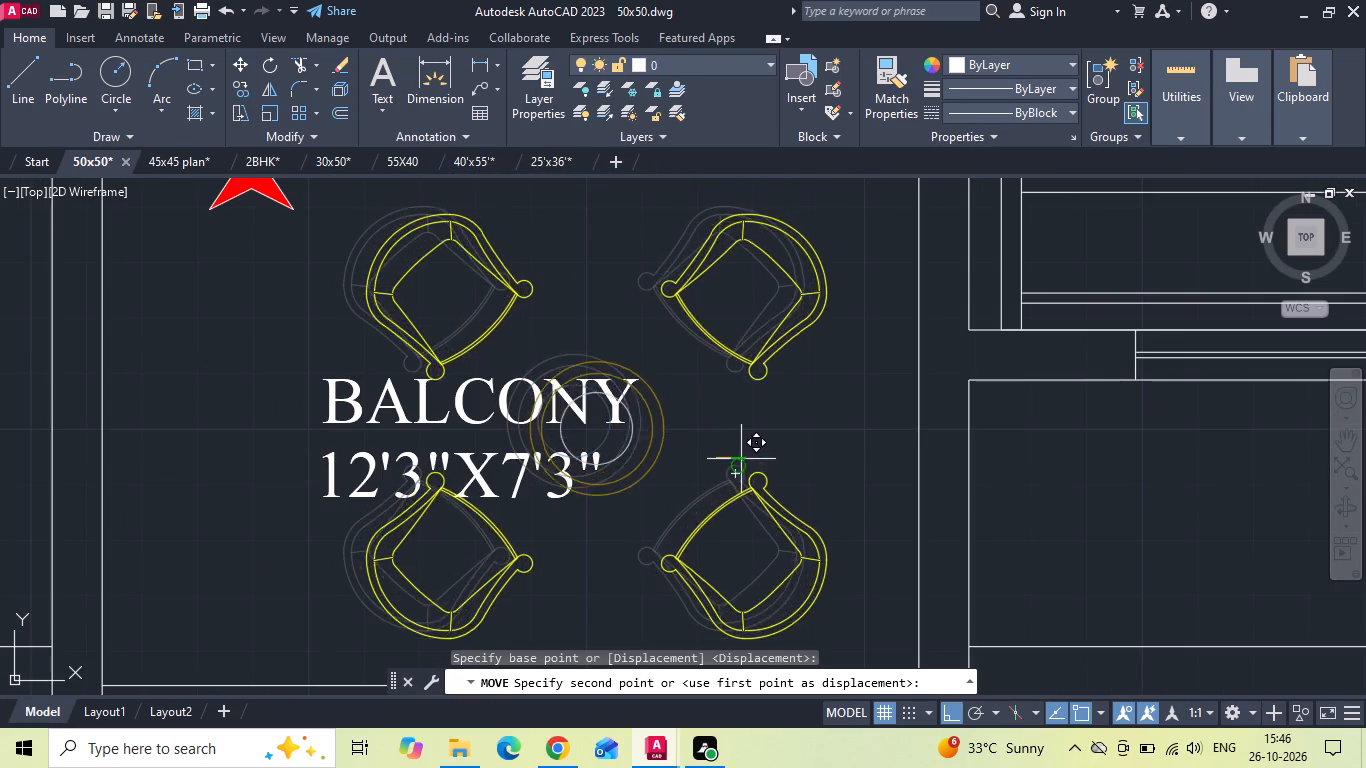
click(773, 462)
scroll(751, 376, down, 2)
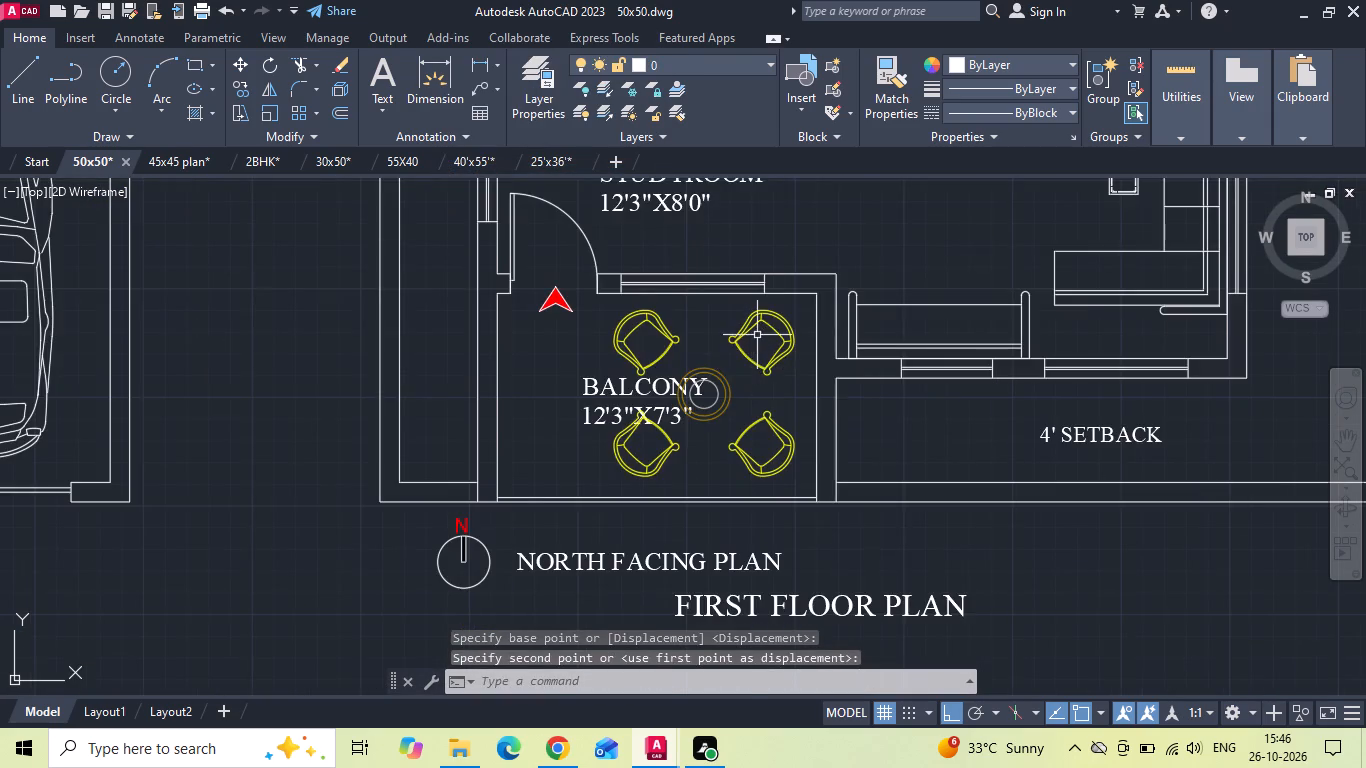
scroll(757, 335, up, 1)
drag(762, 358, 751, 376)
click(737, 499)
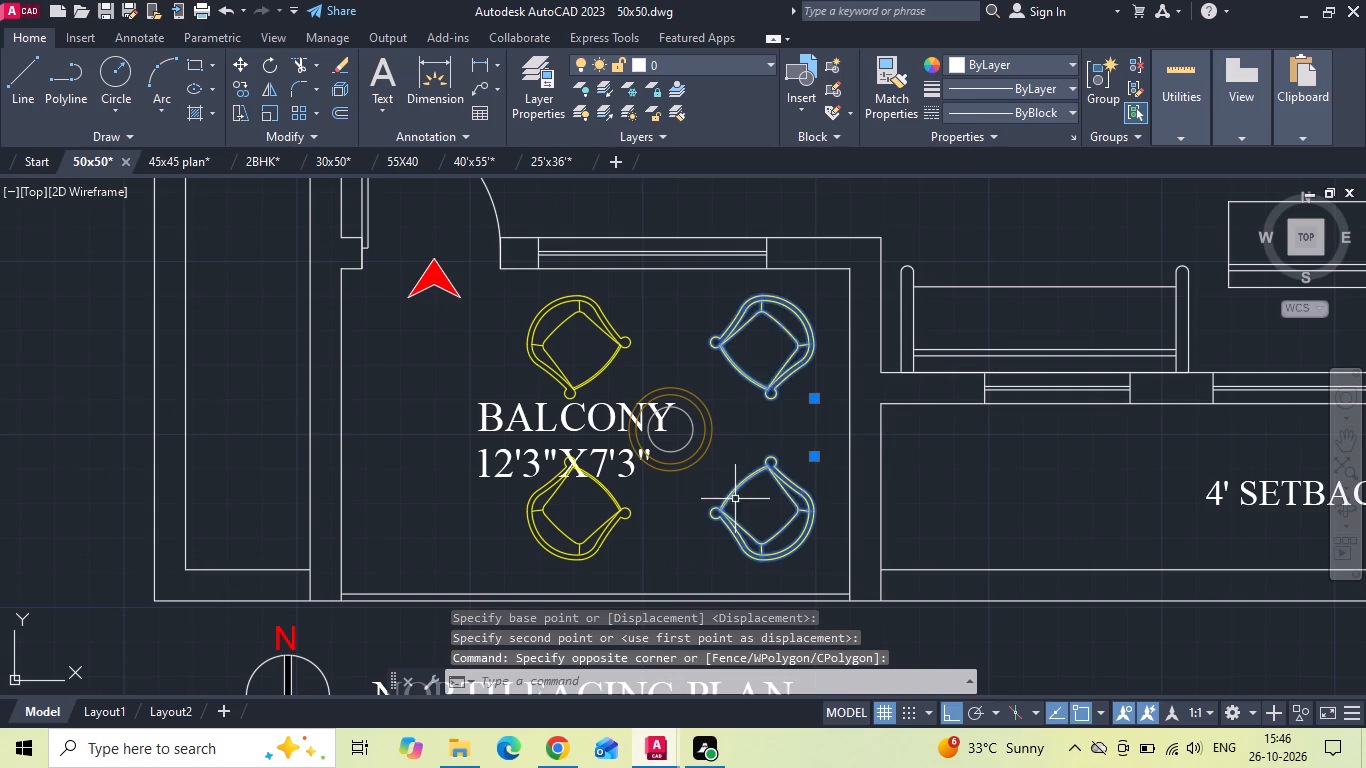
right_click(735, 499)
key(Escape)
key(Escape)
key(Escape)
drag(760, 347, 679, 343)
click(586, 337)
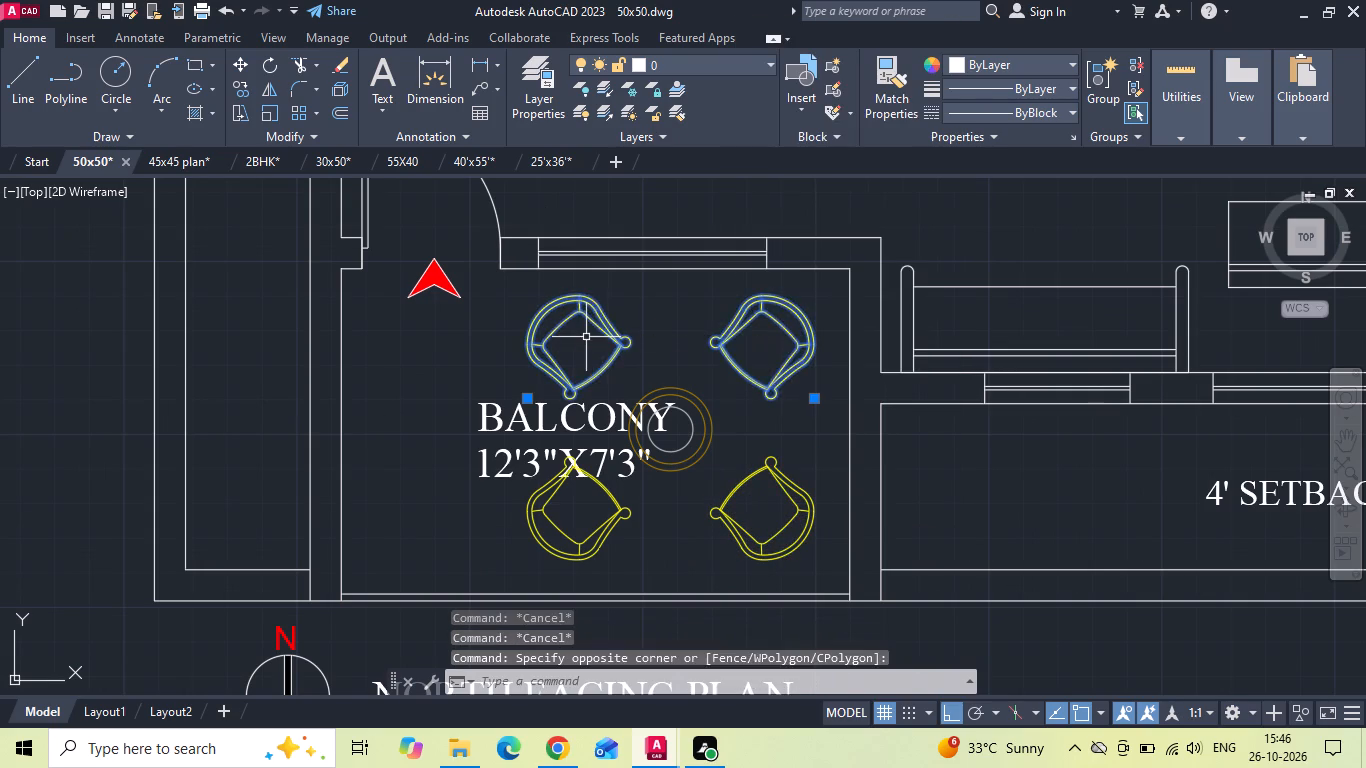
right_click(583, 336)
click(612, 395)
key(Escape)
Move the two west-side yellow chairs in the 12'3"X7'3" balcony about 9.5" east, toward the opposite pair.
scroll(638, 356, up, 2)
drag(648, 277, 535, 306)
click(467, 320)
right_click(738, 299)
key(Escape)
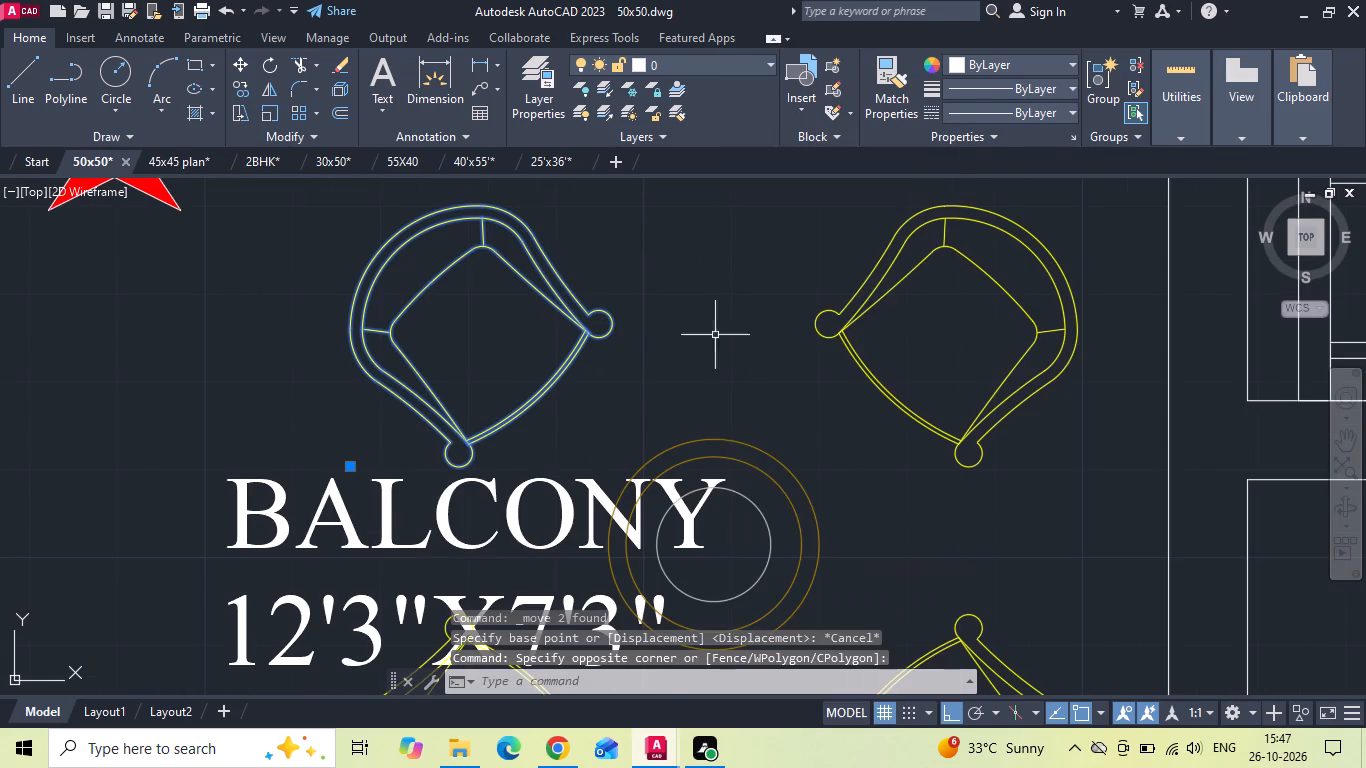
scroll(604, 329, down, 2)
click(585, 501)
right_click(510, 303)
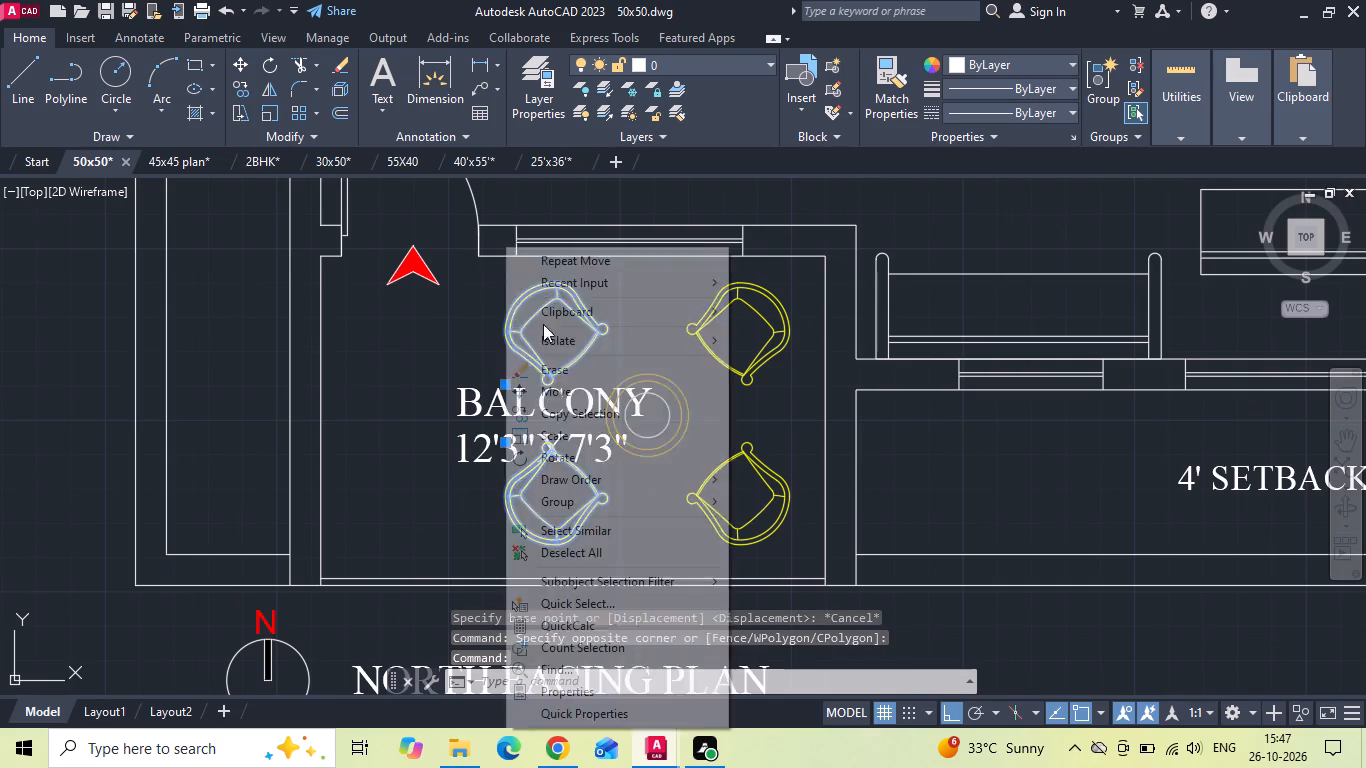
click(570, 396)
scroll(584, 309, up, 1)
click(624, 299)
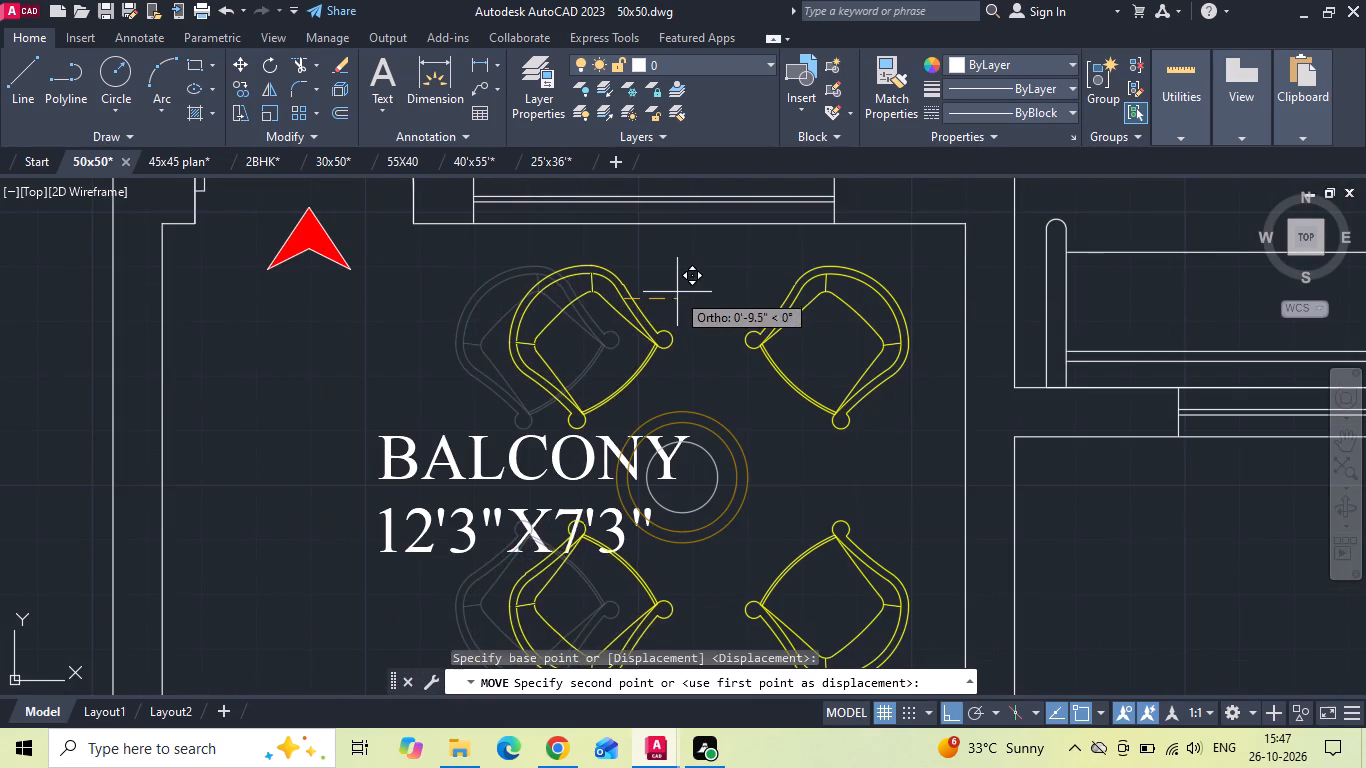
click(678, 292)
Move the round table's circles east so the table sits centred between the four yellow chairs.
drag(750, 442, 747, 452)
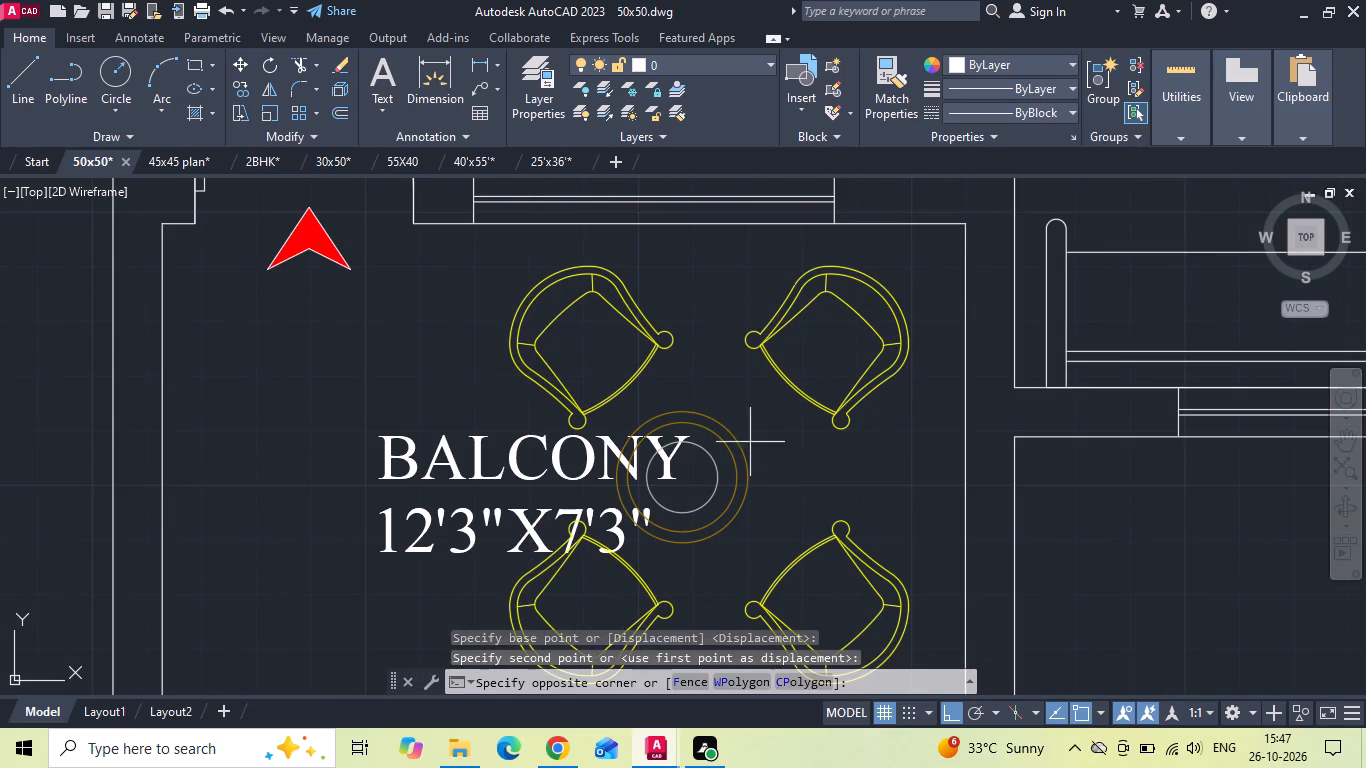
drag(747, 452, 742, 464)
click(711, 475)
right_click(711, 475)
click(769, 398)
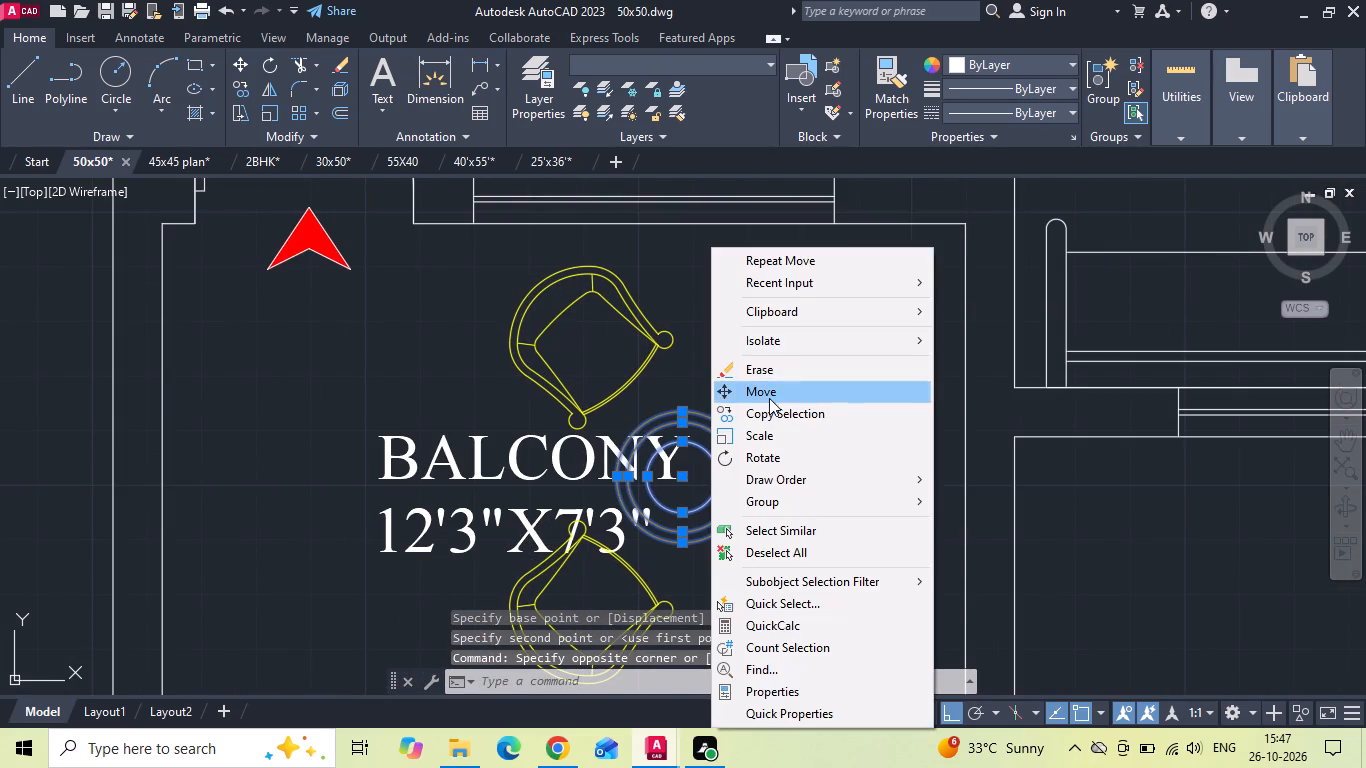
click(820, 479)
click(862, 485)
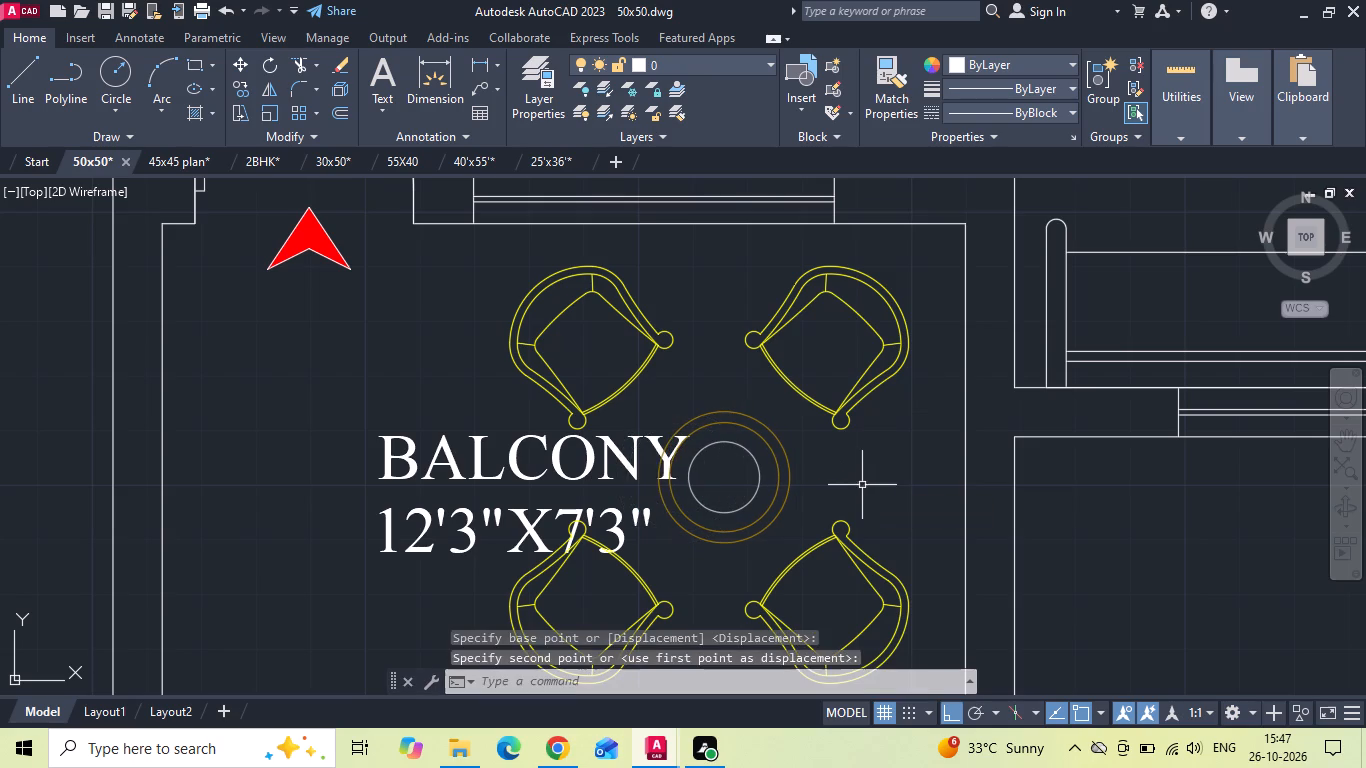
Move the BALCONY 12'3"X7'3" label west, off the round table and toward the balcony's open side.
drag(628, 461, 608, 460)
right_click(462, 456)
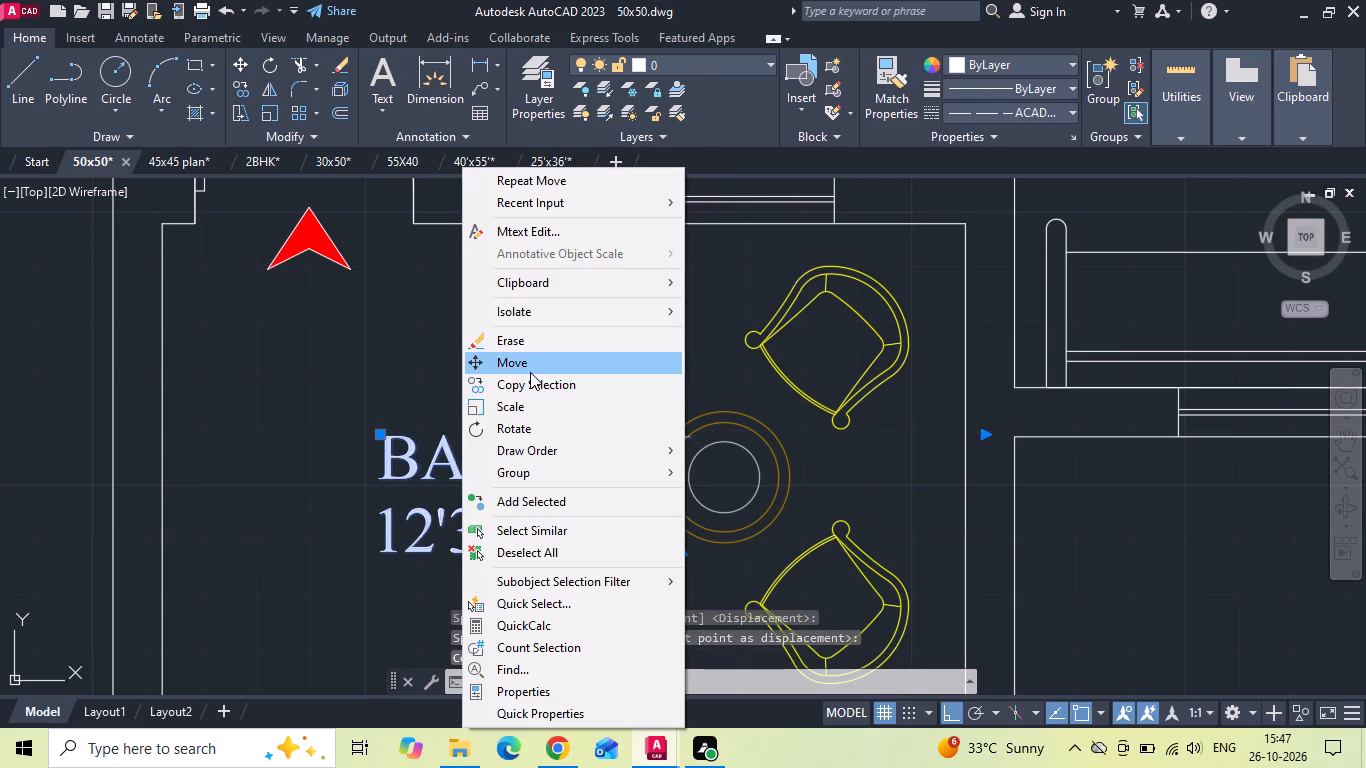
click(530, 372)
drag(560, 472, 516, 476)
click(442, 472)
key(Escape)
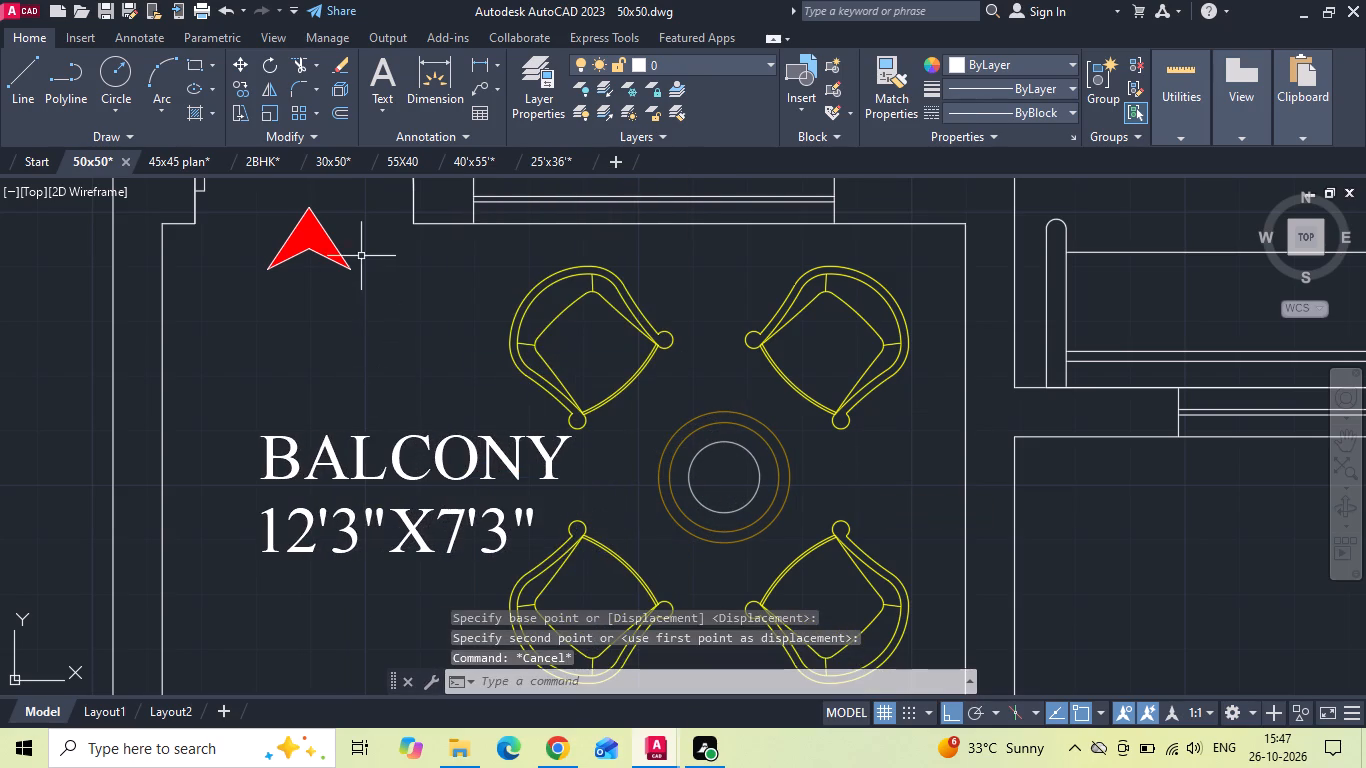
Erase the red entry arrow at the study room door in the 12'3"X7'3" balcony.
drag(361, 256, 275, 295)
click(230, 327)
key(Delete)
Erase all the plants in the 3' setback behind the bedrooms in the easternmost first floor plan copy.
scroll(293, 411, down, 3)
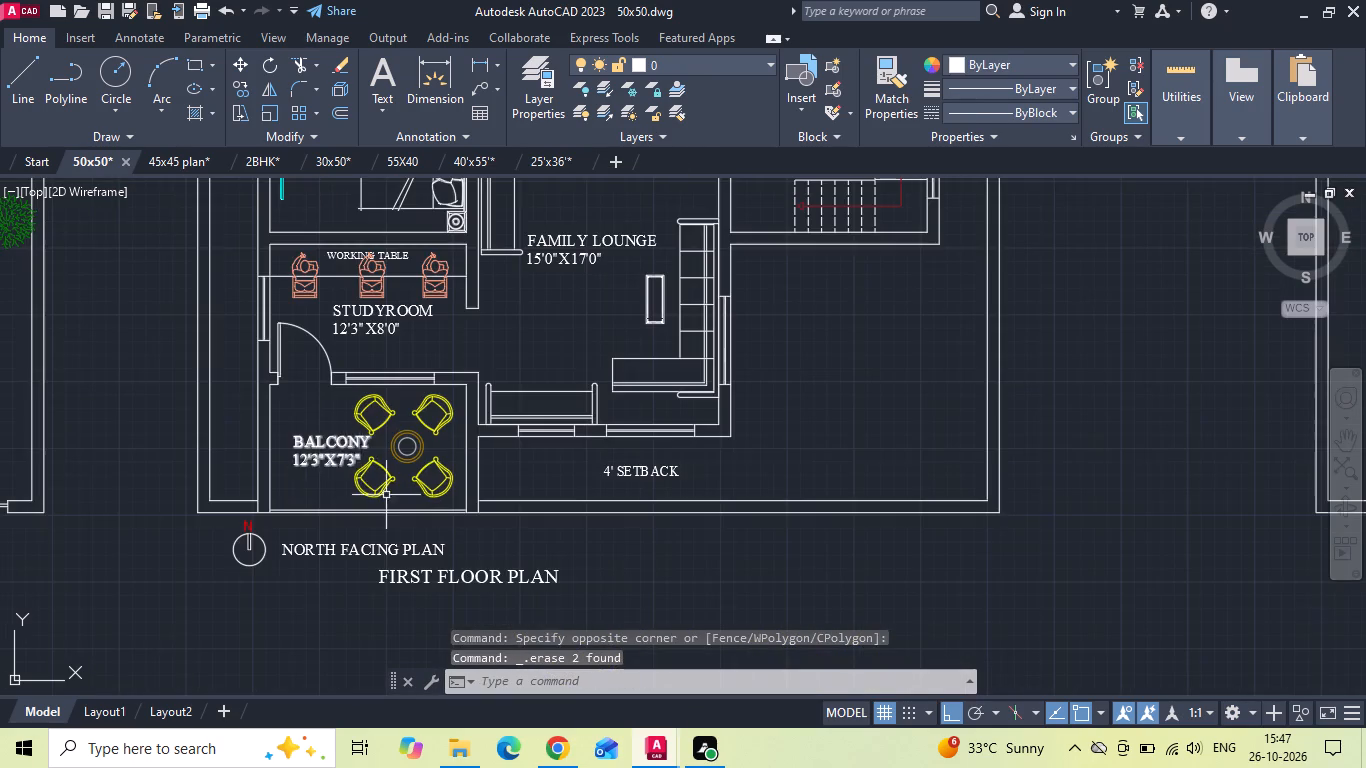
scroll(349, 402, up, 2)
middle_drag(381, 449, 466, 384)
scroll(471, 394, down, 1)
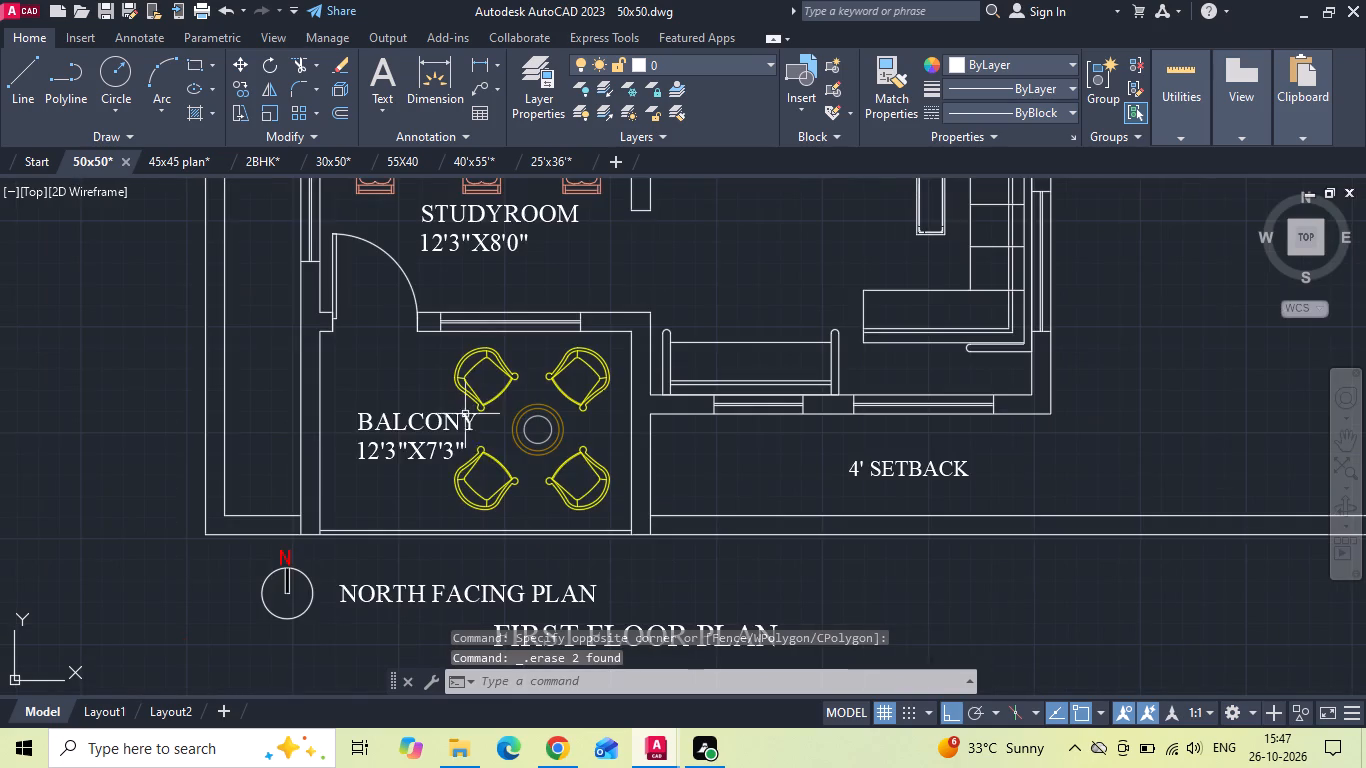
scroll(493, 502, down, 2)
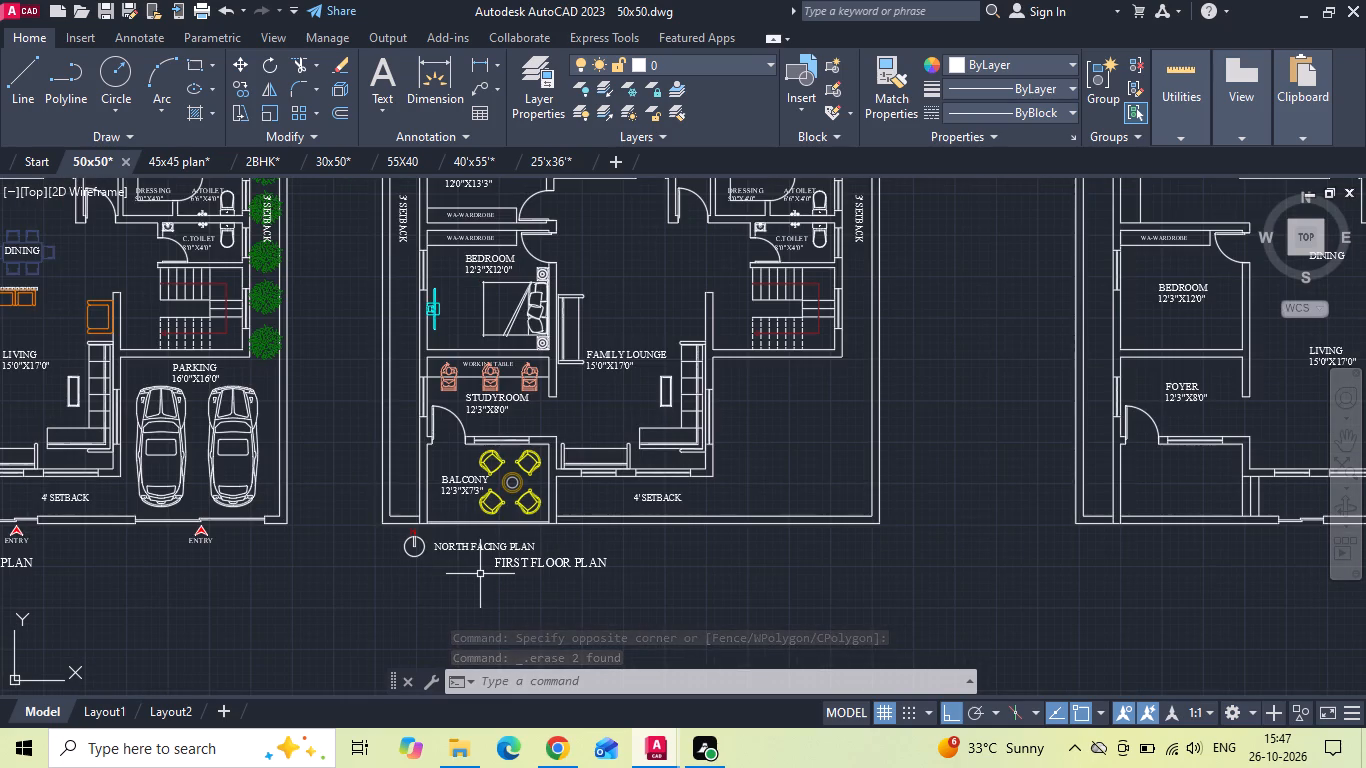
scroll(480, 574, down, 1)
middle_drag(819, 497, 335, 522)
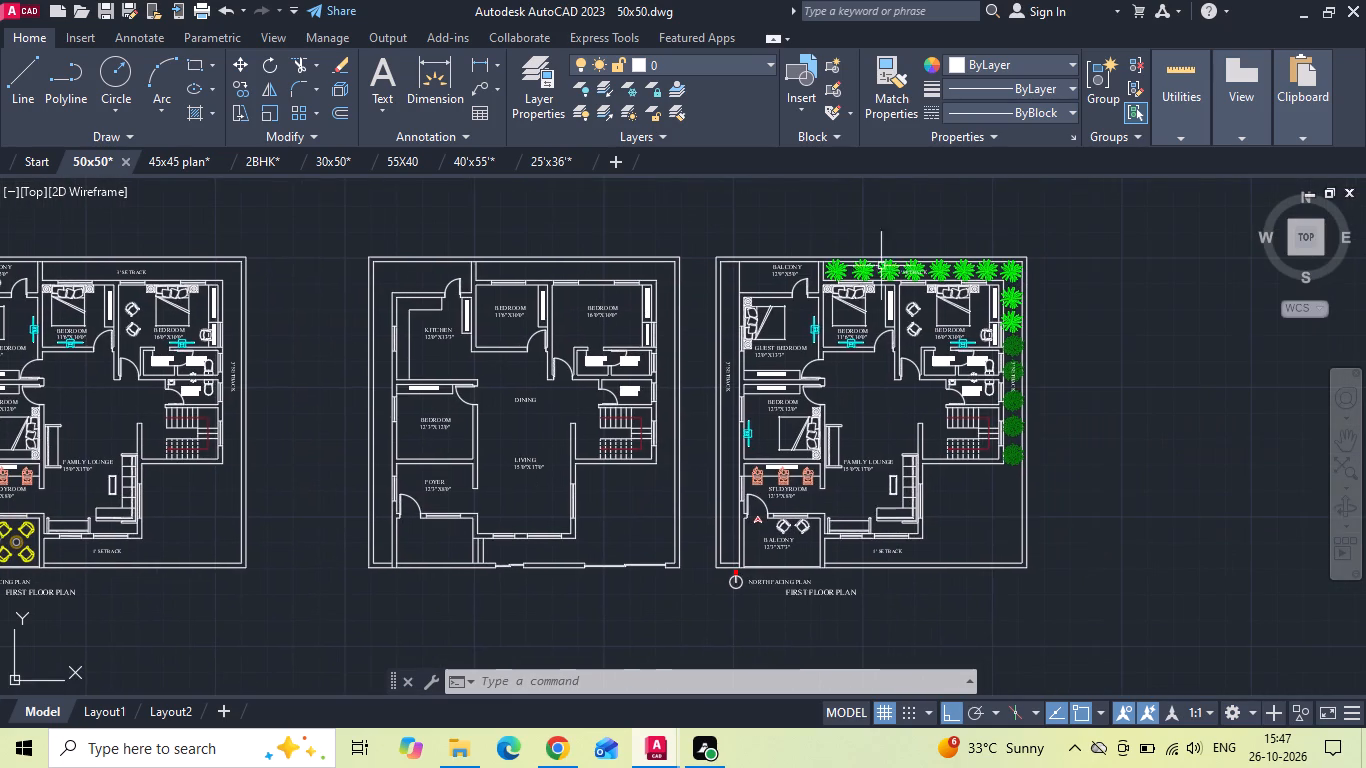
scroll(918, 270, up, 1)
scroll(1079, 267, up, 3)
click(1064, 248)
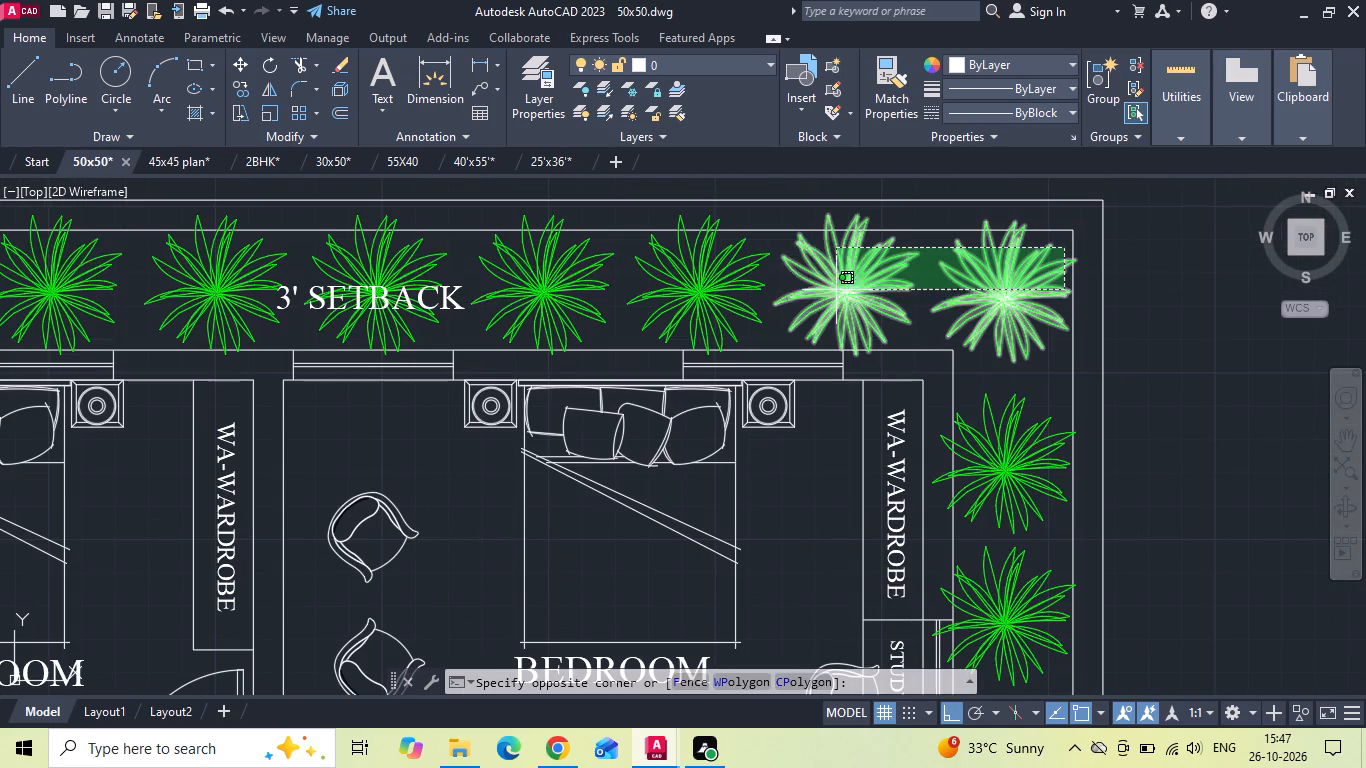
click(408, 262)
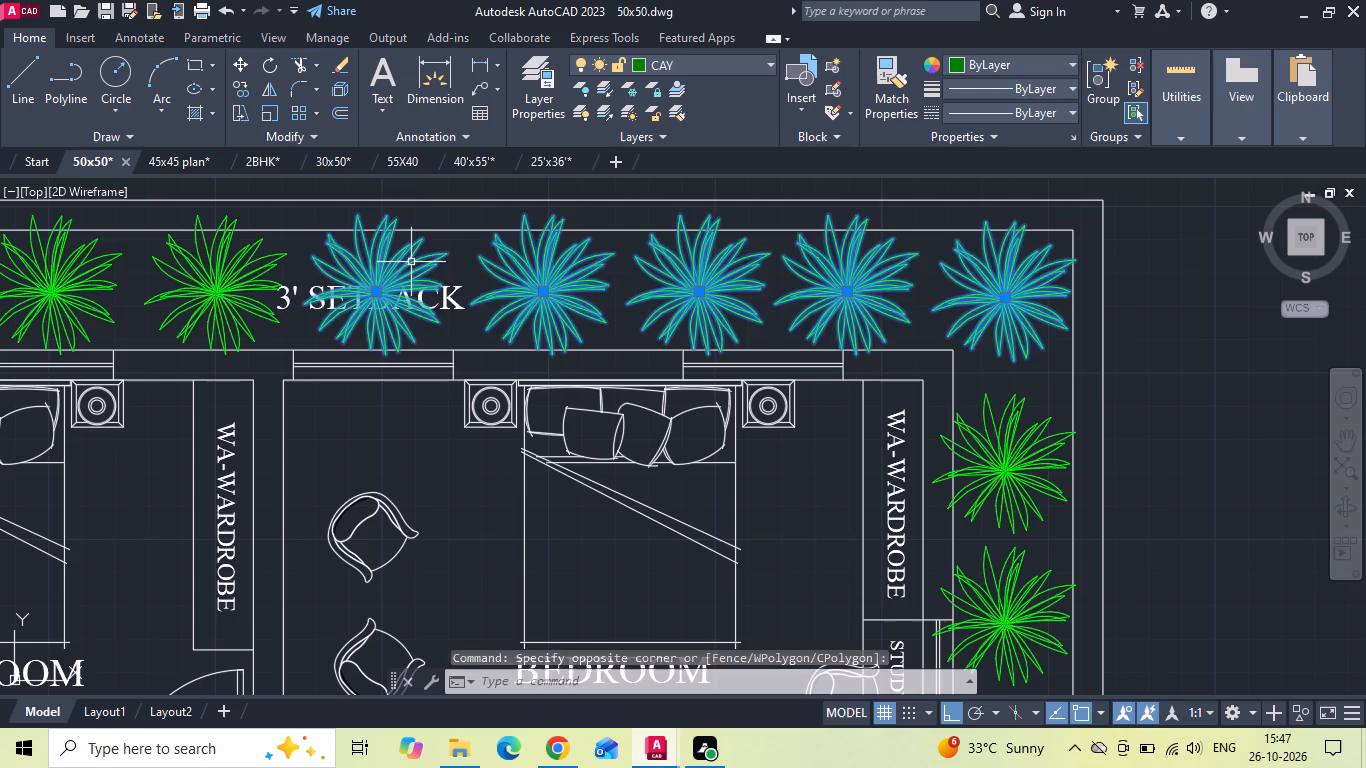
key(Delete)
middle_drag(418, 341, 864, 364)
drag(668, 287, 667, 288)
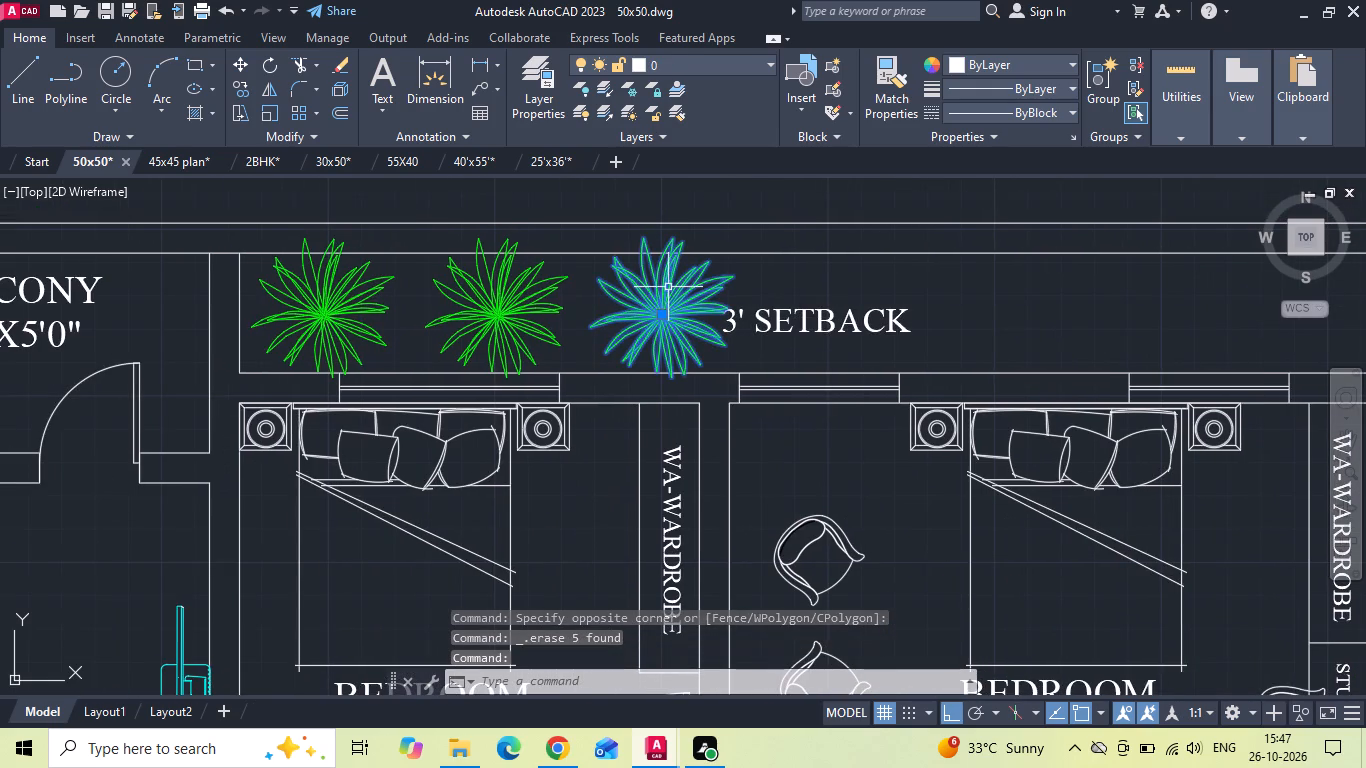
drag(667, 288, 648, 291)
click(407, 313)
click(301, 313)
key(Delete)
click(501, 309)
key(Delete)
Erase all the plants and shrubs along the east-side 3' setback of the same first floor plan copy.
scroll(497, 306, down, 2)
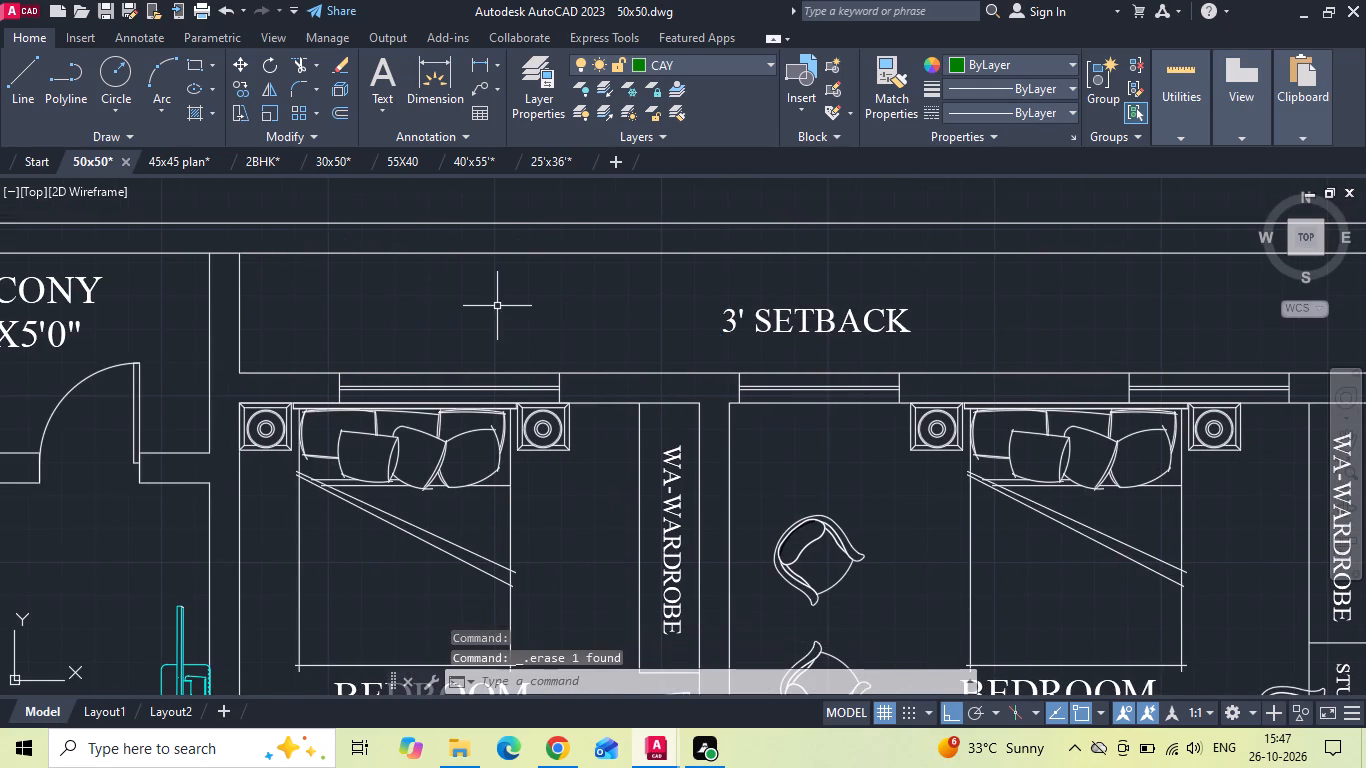
scroll(592, 322, down, 1)
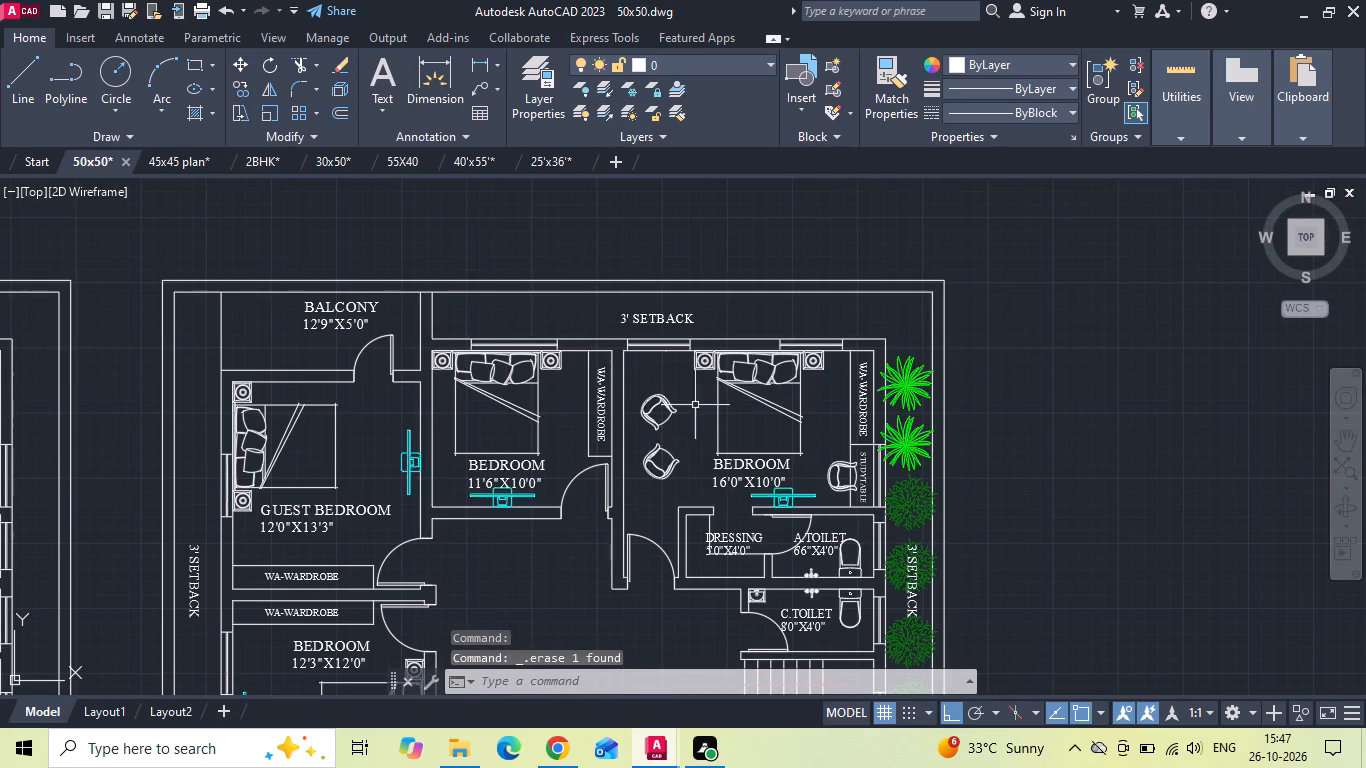
scroll(890, 393, up, 1)
click(914, 374)
click(912, 475)
middle_drag(896, 562, 820, 342)
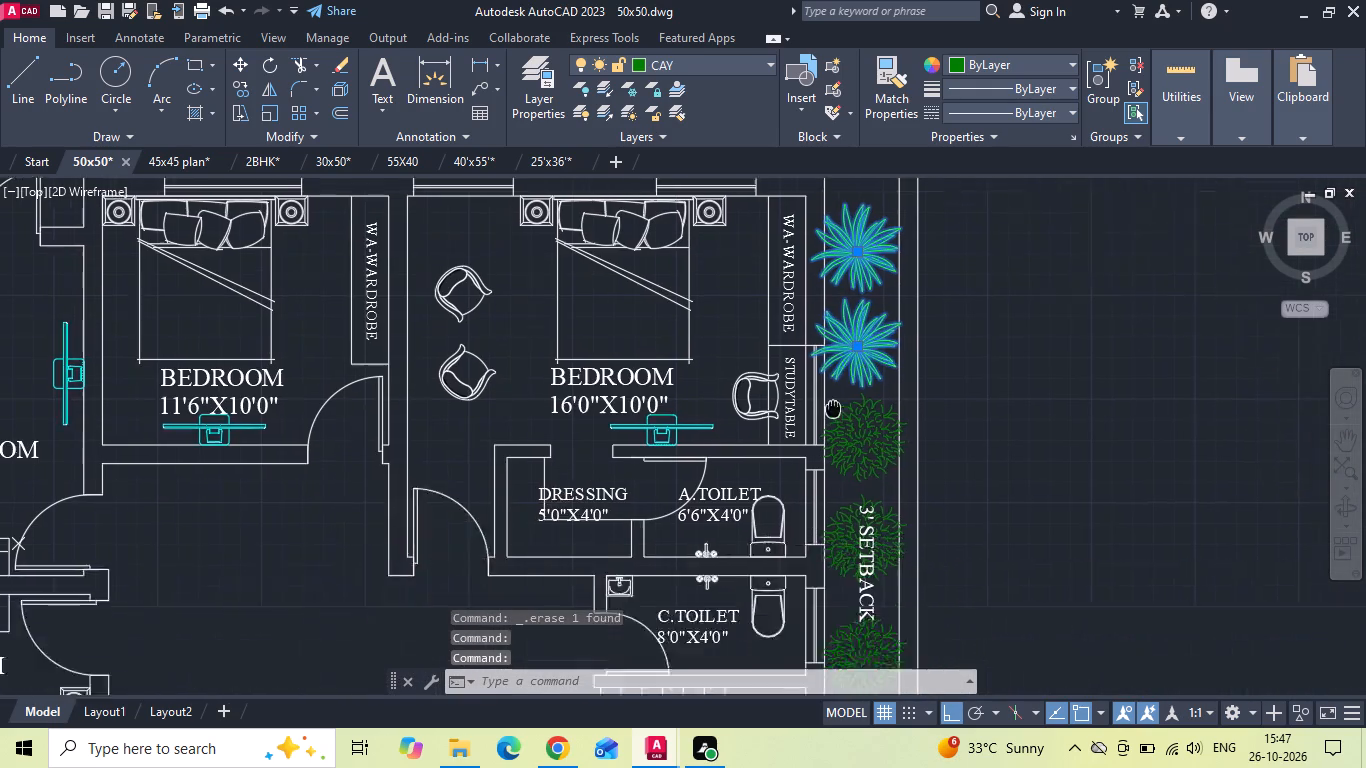
middle_drag(820, 342, 810, 293)
click(823, 309)
click(820, 405)
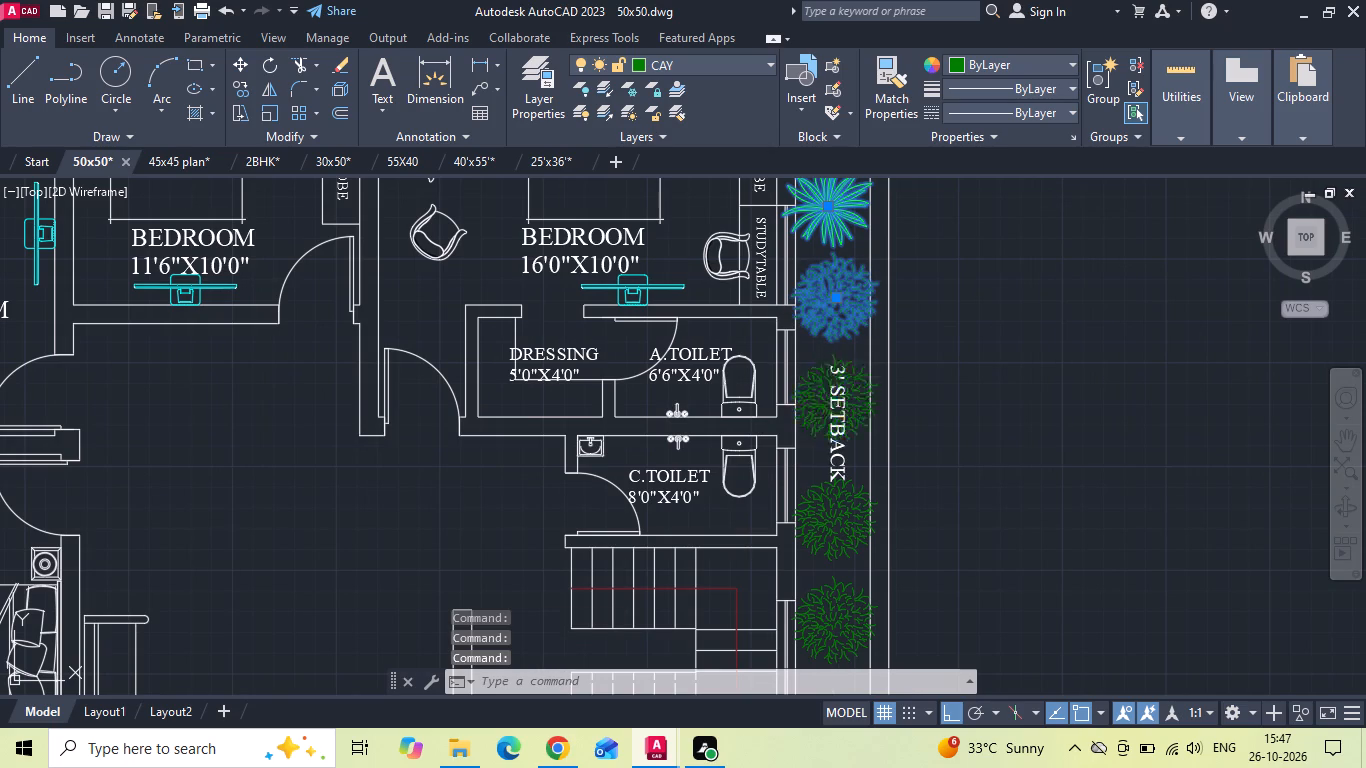
click(821, 523)
click(834, 611)
key(Delete)
scroll(867, 329, down, 2)
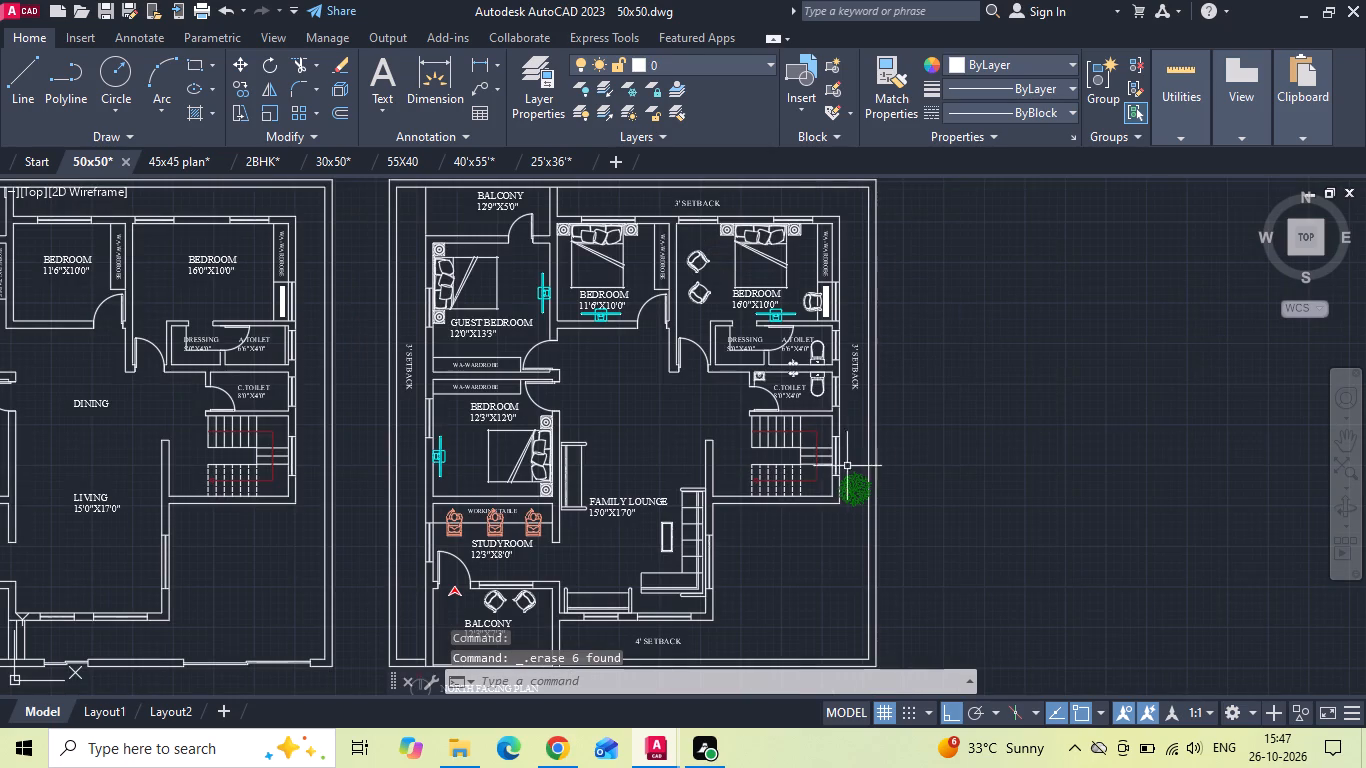
click(859, 492)
key(Delete)
Erase the two white chairs from the 12'3"X7'3" balcony of the same first floor plan copy.
middle_drag(776, 563, 829, 437)
scroll(619, 489, up, 1)
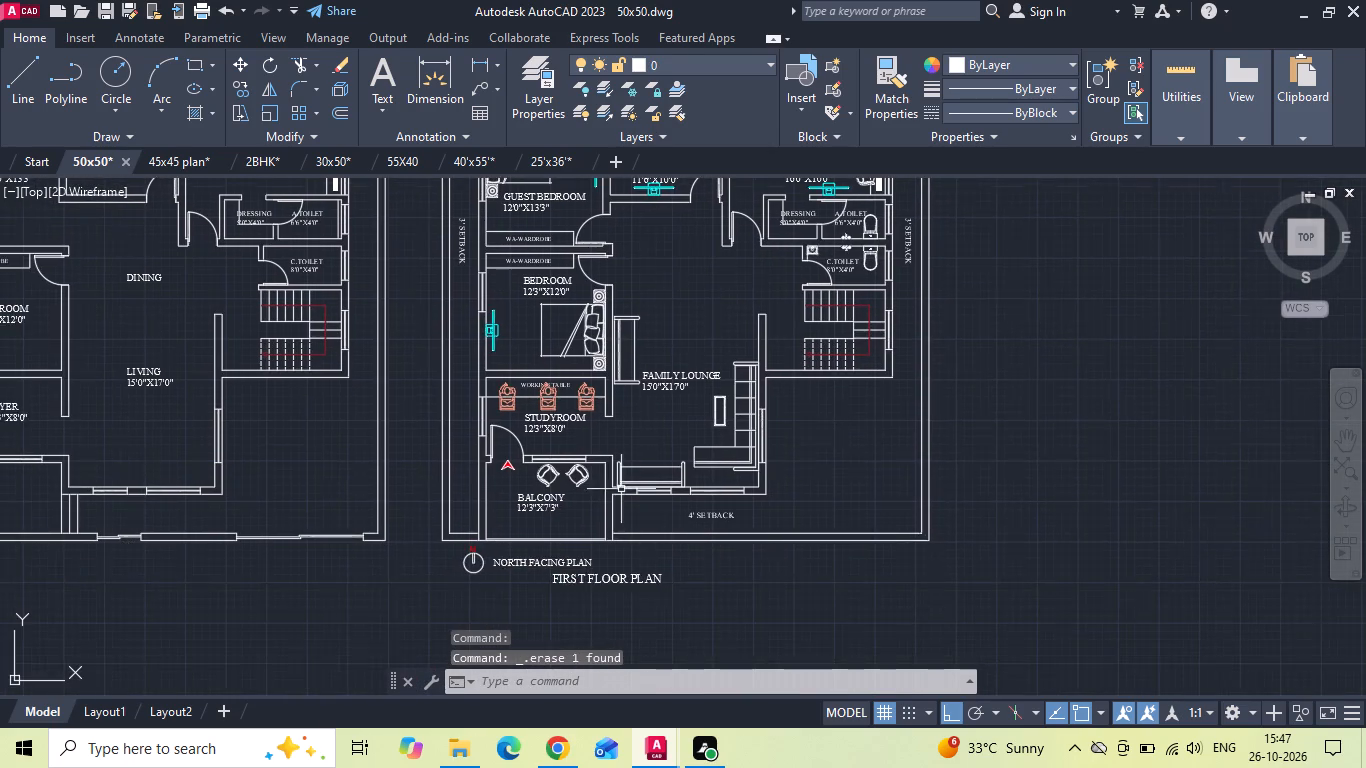
scroll(617, 487, up, 1)
drag(569, 467, 559, 470)
click(449, 479)
key(Delete)
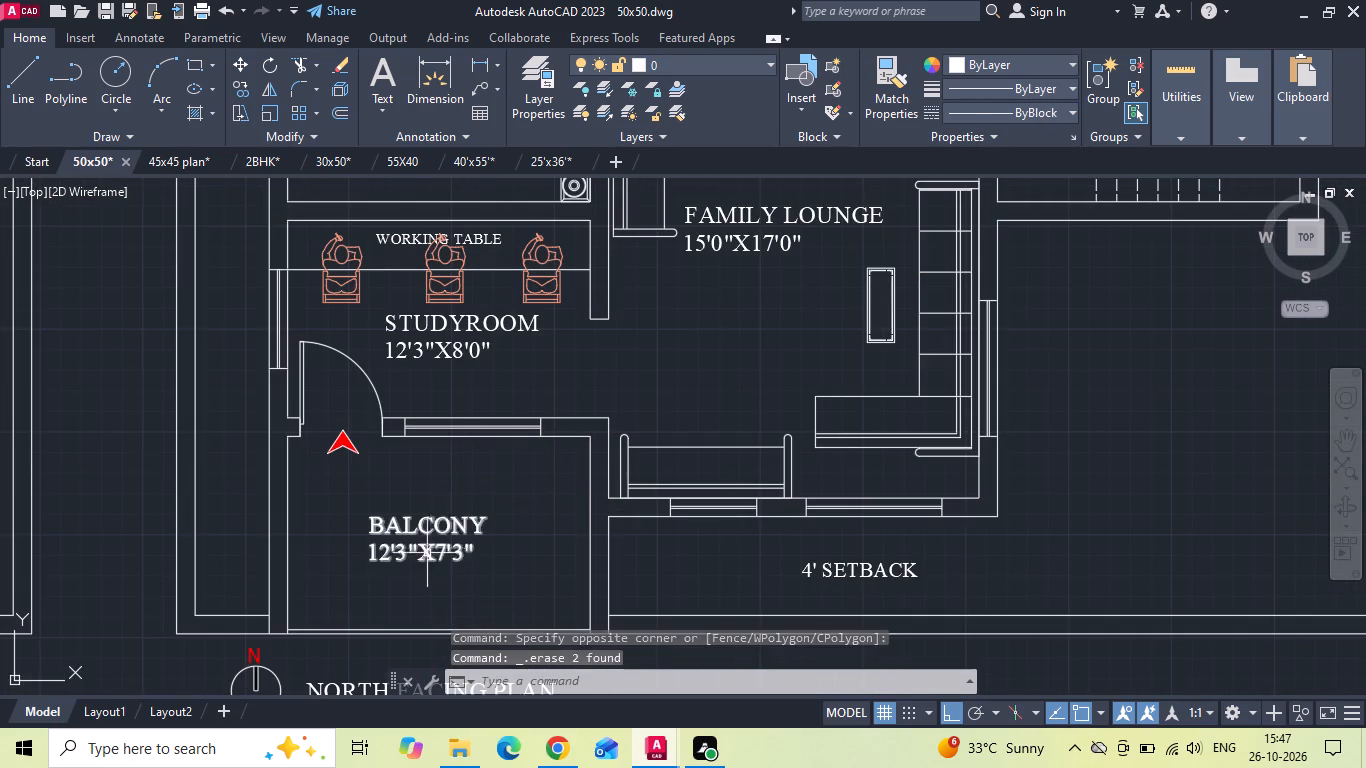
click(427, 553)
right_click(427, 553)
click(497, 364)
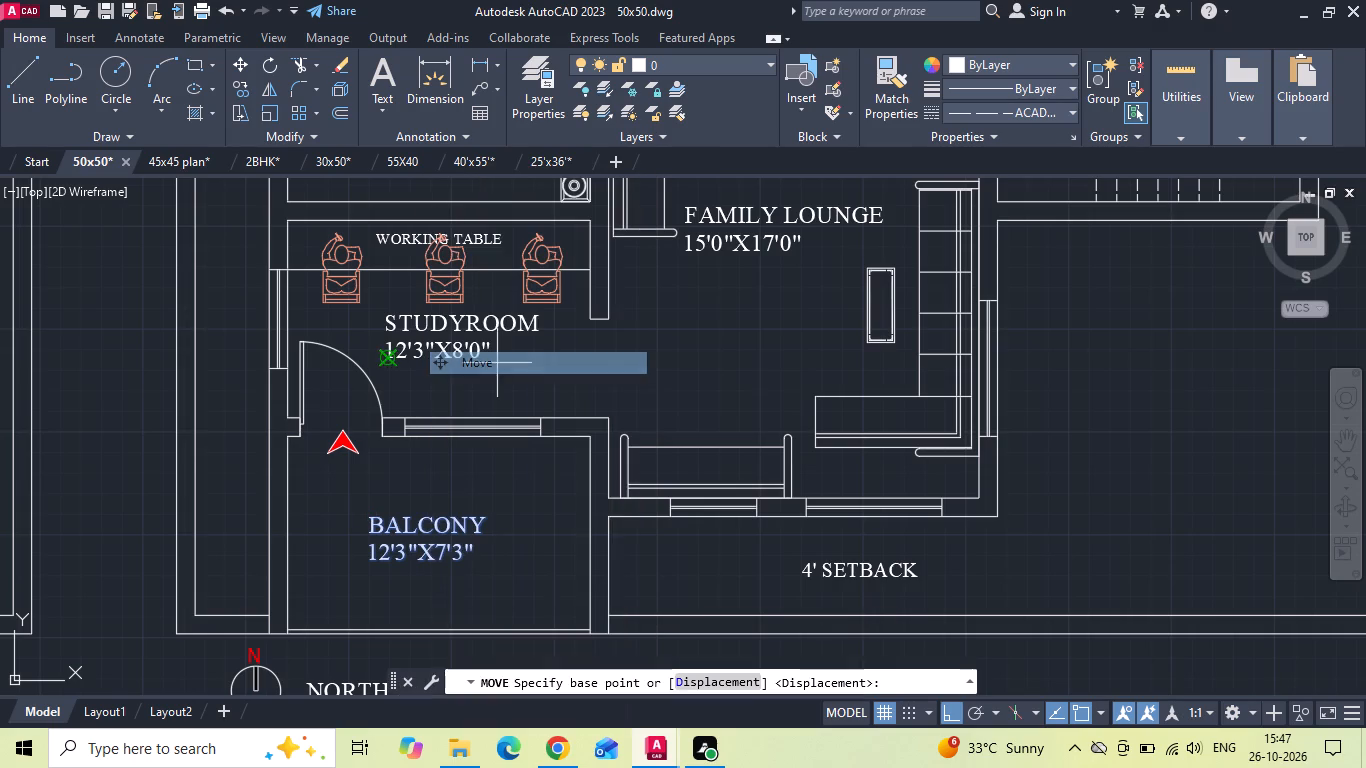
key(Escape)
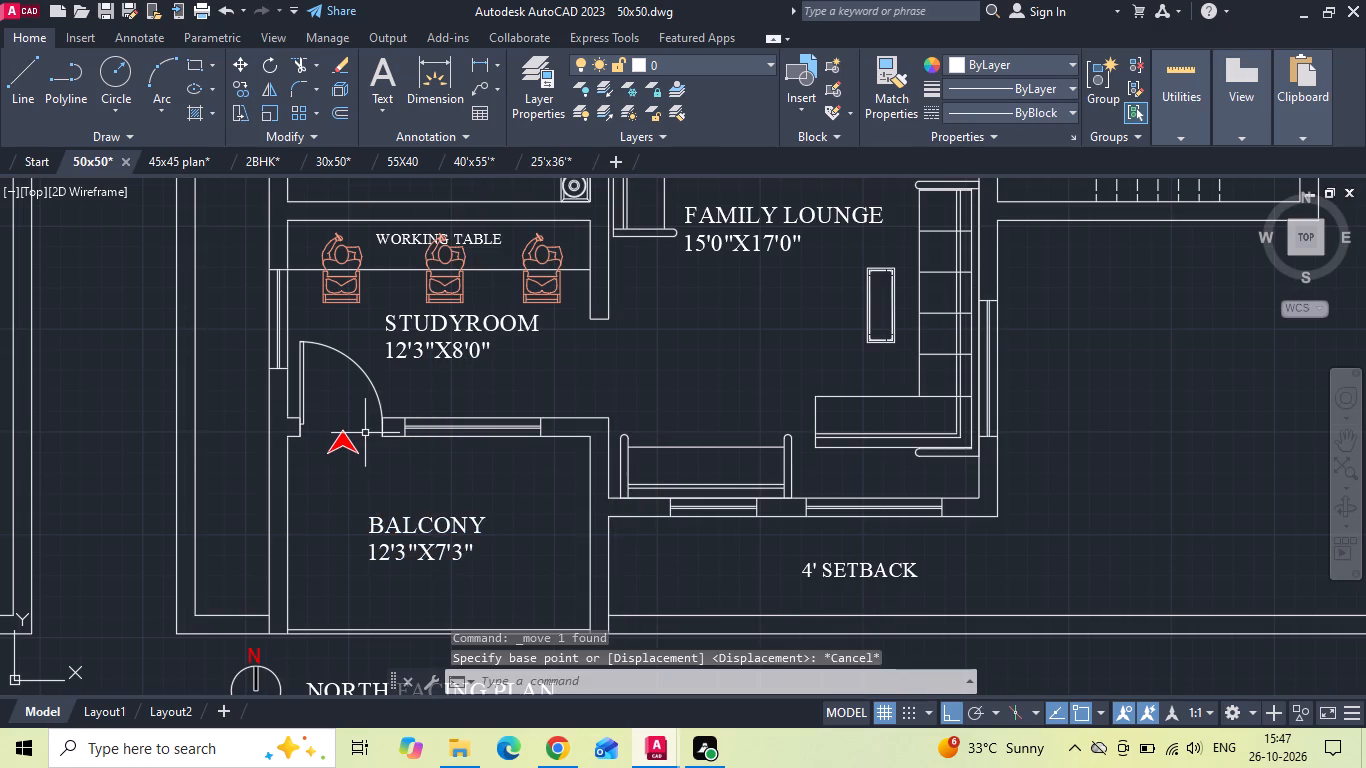
Erase the red entry arrow at the study room door to the 12'3"X7'3" balcony in the easternmost first floor plan copy.
drag(363, 433, 336, 474)
click(330, 489)
key(Delete)
Erase the three seated figures, the working table and its WORKING TABLE label from the 12'3"X8'0" study room.
middle_drag(341, 370, 410, 474)
scroll(613, 353, up, 1)
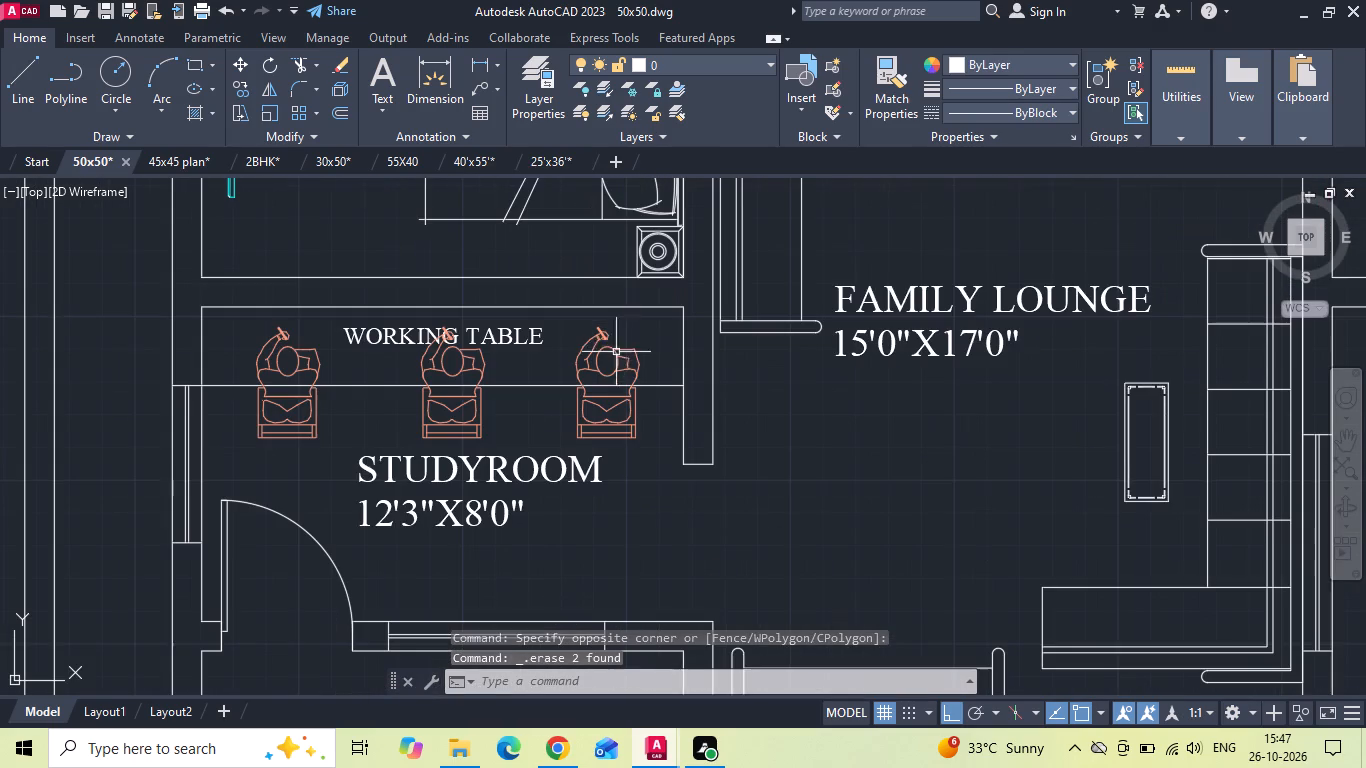
click(656, 354)
click(255, 408)
key(Delete)
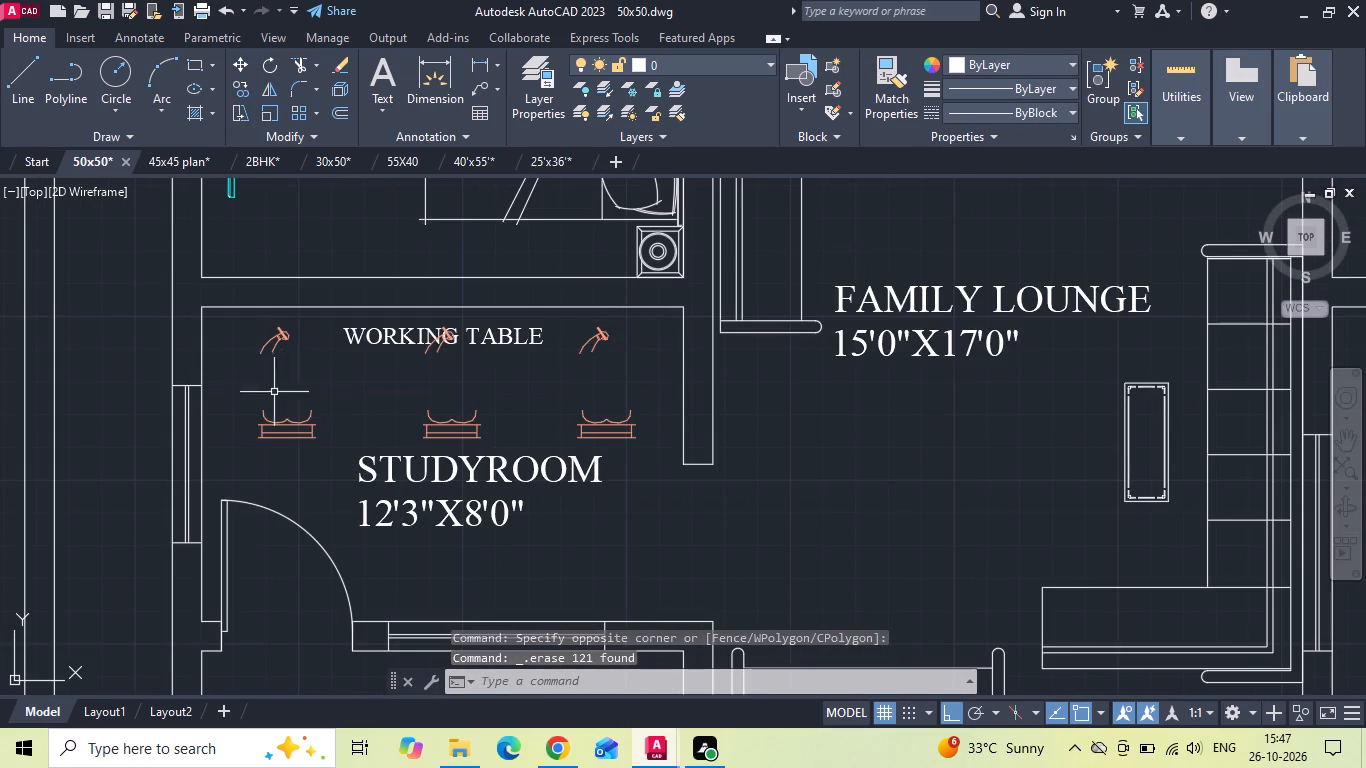
drag(217, 292, 226, 320)
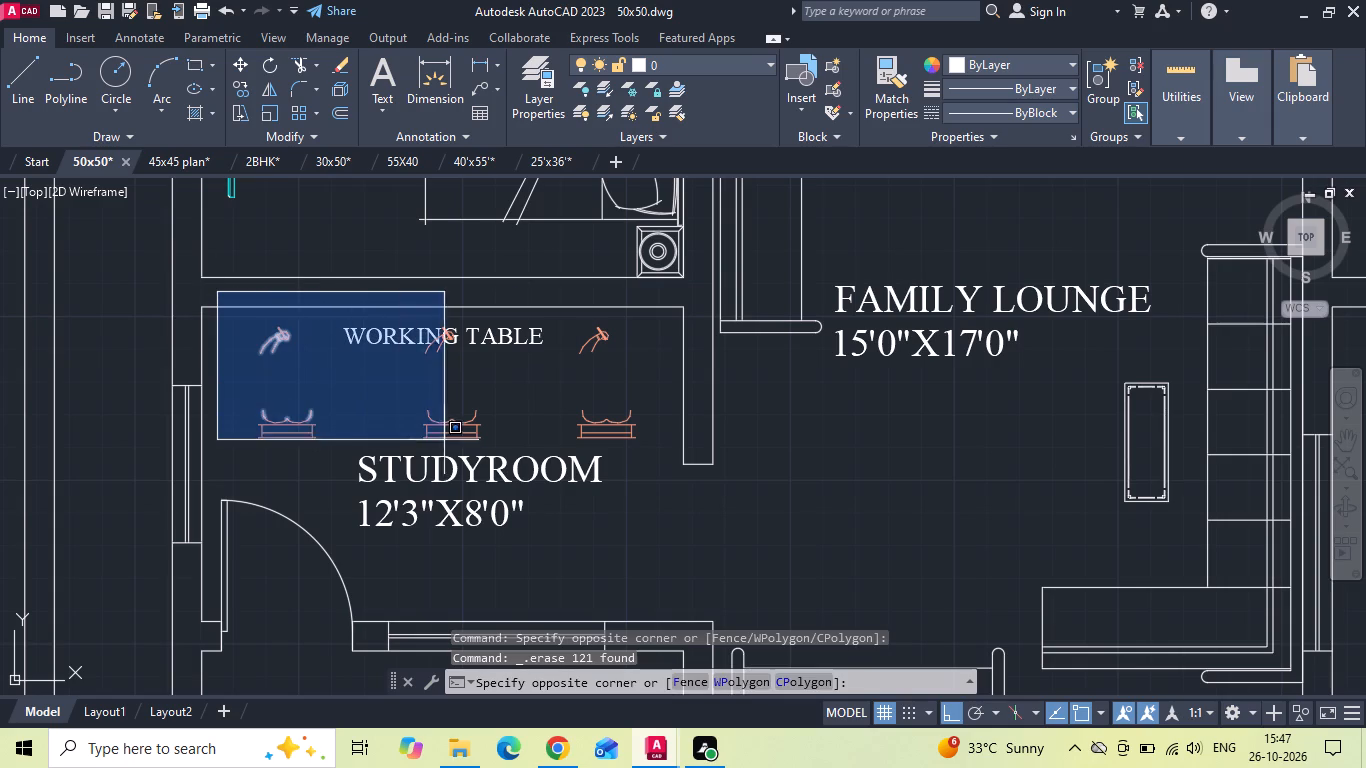
click(647, 450)
key(Delete)
Erase the bed, both side tables and the cyan TV unit from the 12'3"X12'0" bedroom.
scroll(521, 492, down, 1)
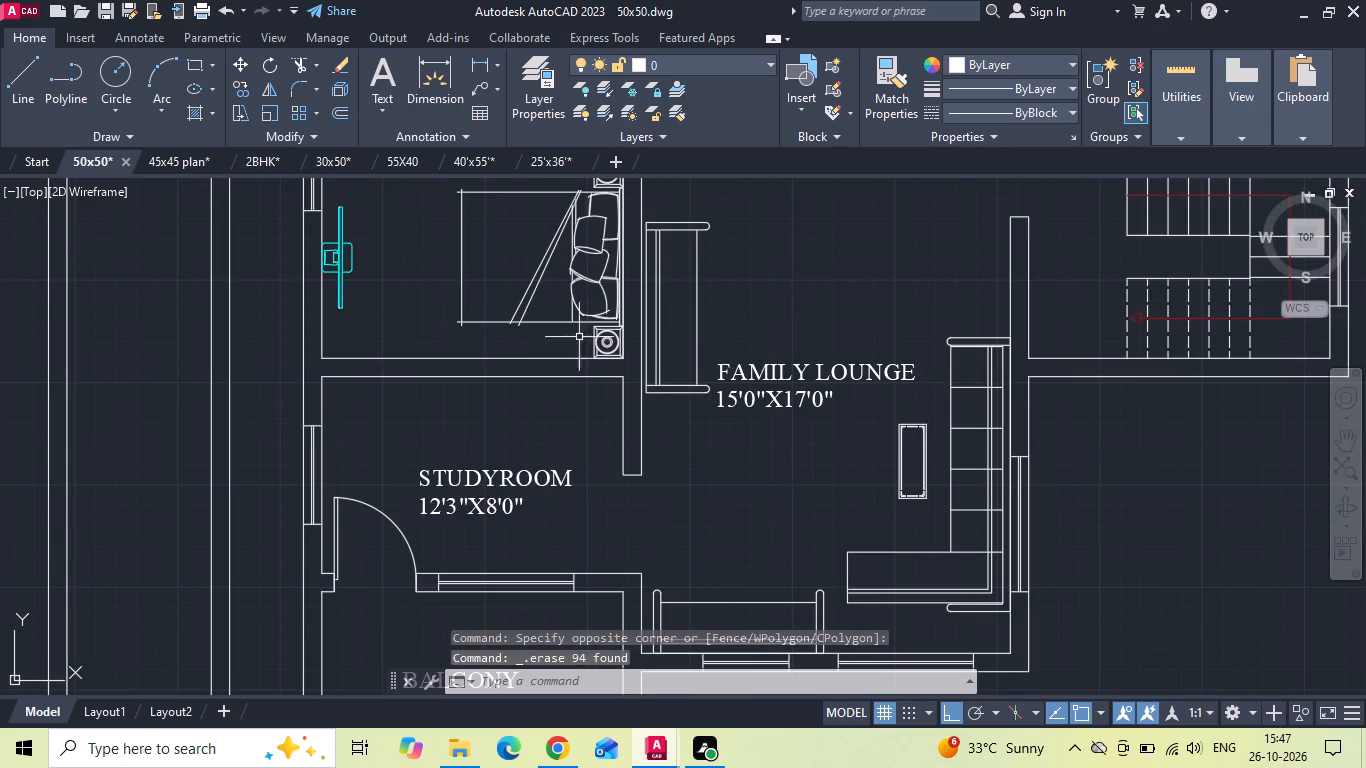
click(564, 296)
click(442, 352)
middle_drag(442, 344, 456, 476)
key(Delete)
click(626, 307)
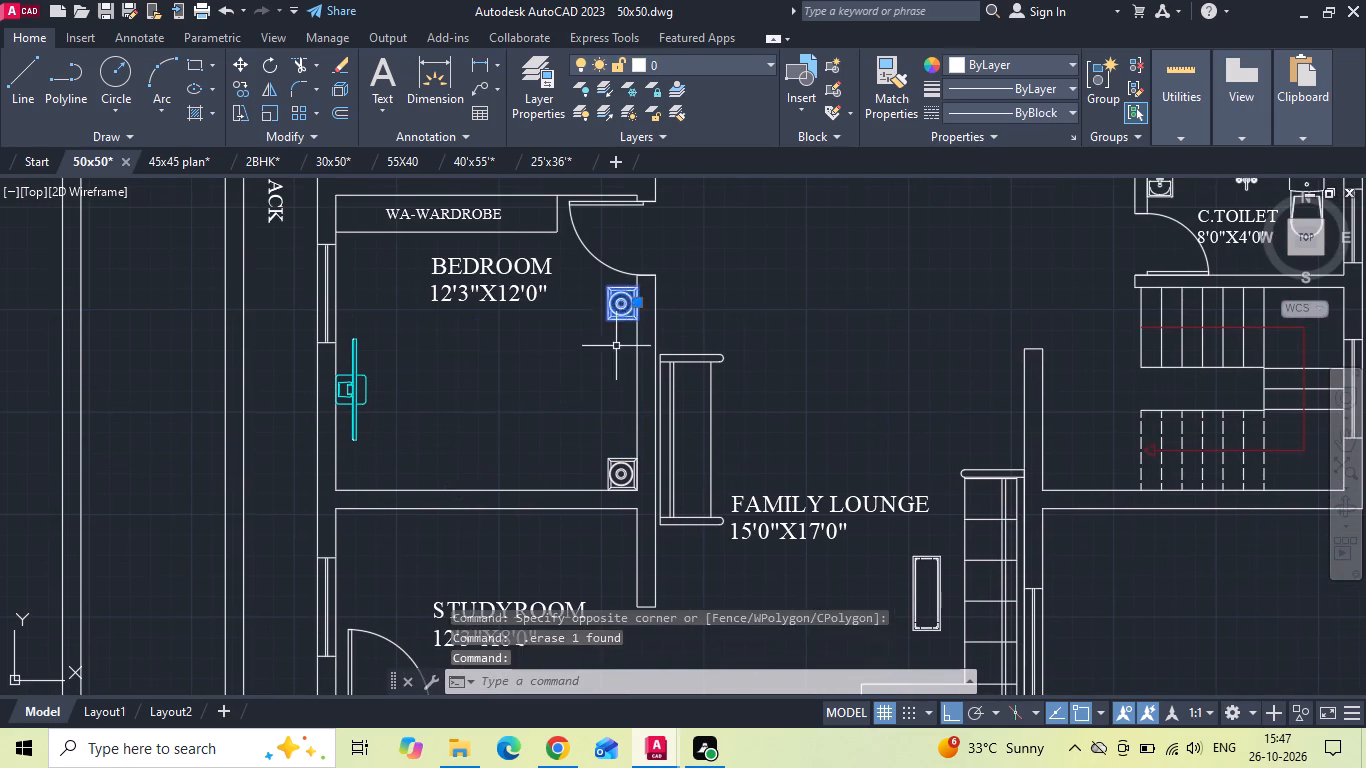
key(Delete)
click(608, 473)
key(Delete)
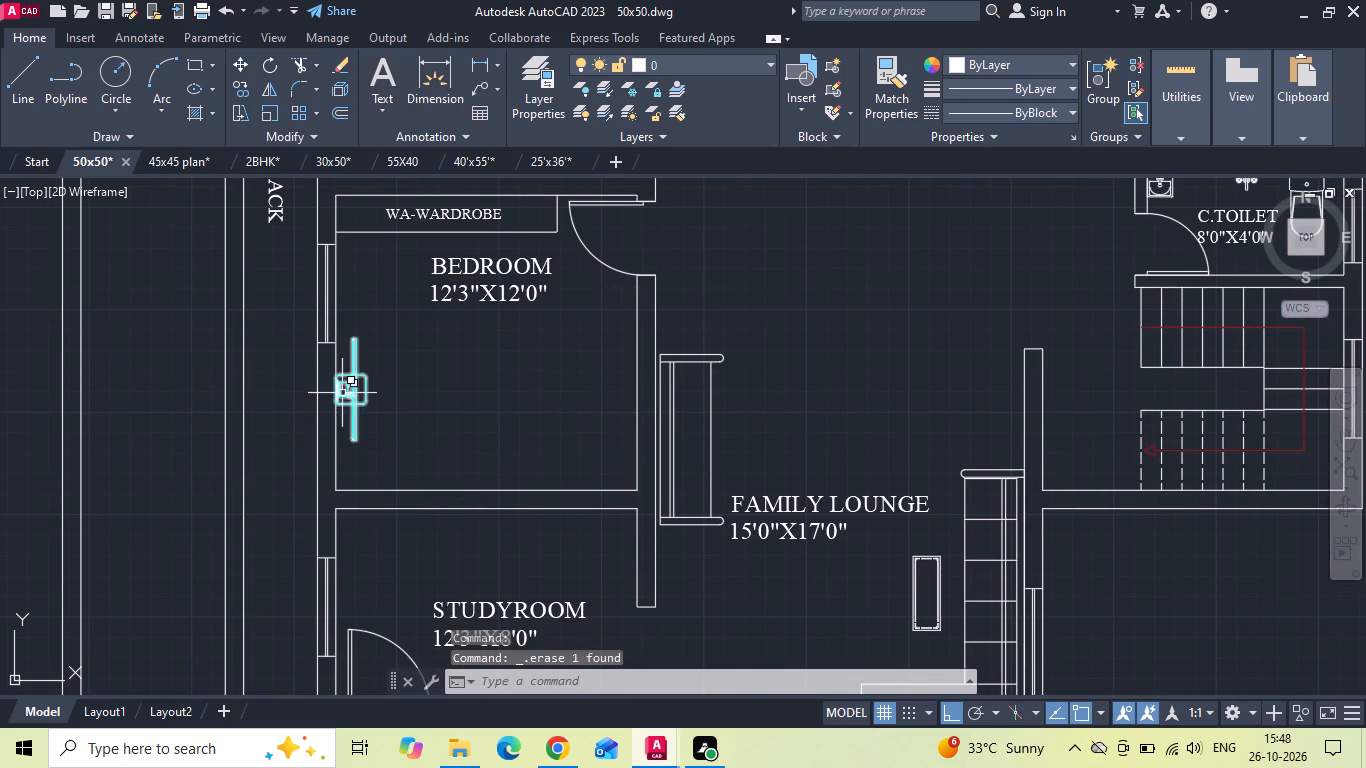
click(342, 393)
key(Delete)
drag(379, 377, 363, 388)
click(348, 400)
key(Delete)
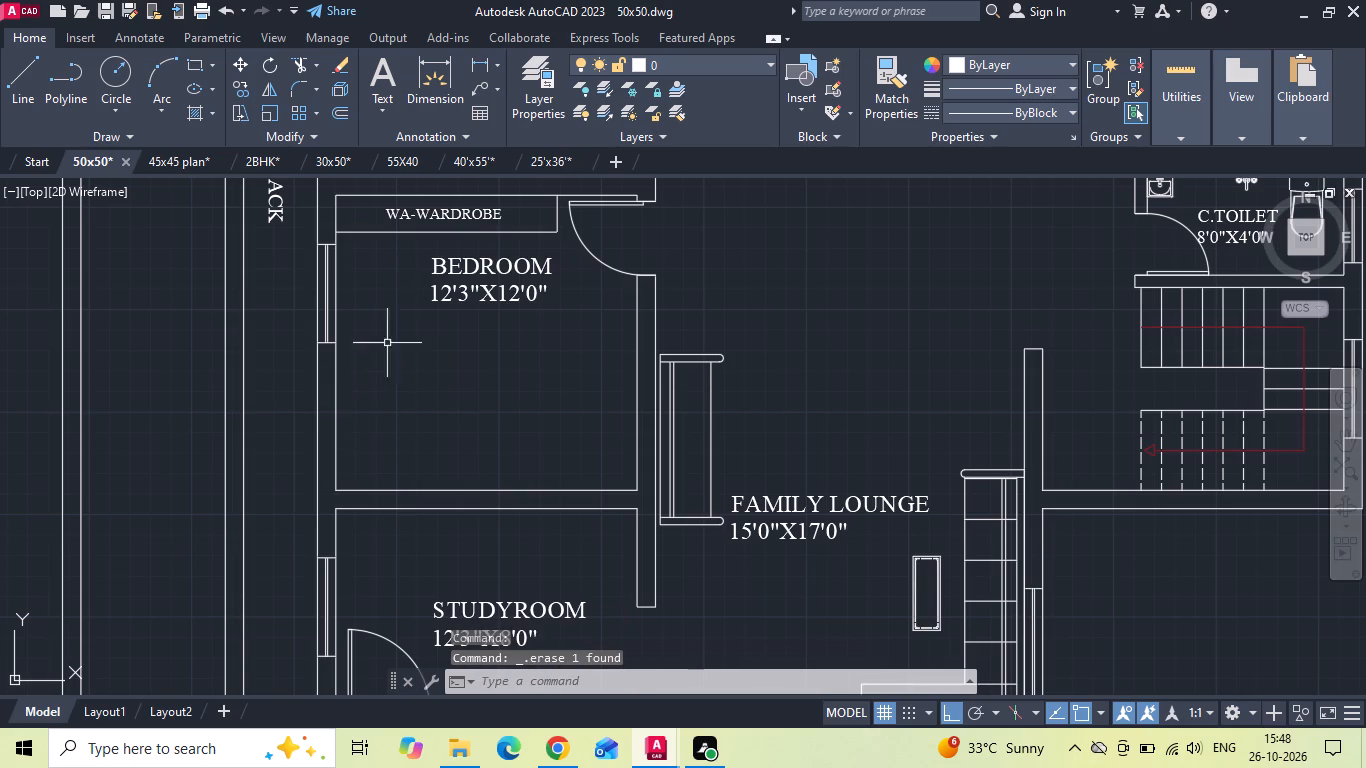
Erase the wardrobe and its WA-WARDROBE label from the 12'3"X12'0" bedroom.
click(533, 209)
click(399, 237)
key(Delete)
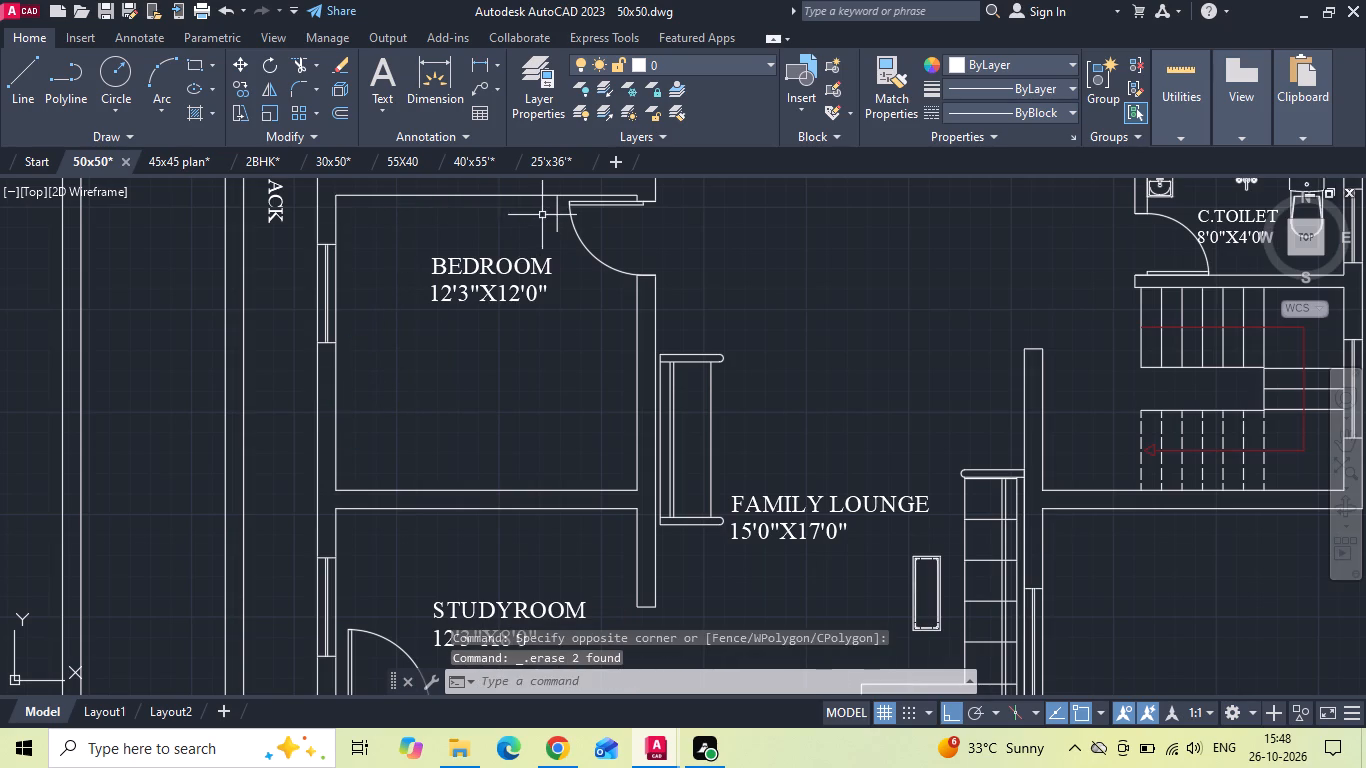
click(553, 214)
click(556, 232)
click(556, 223)
key(Delete)
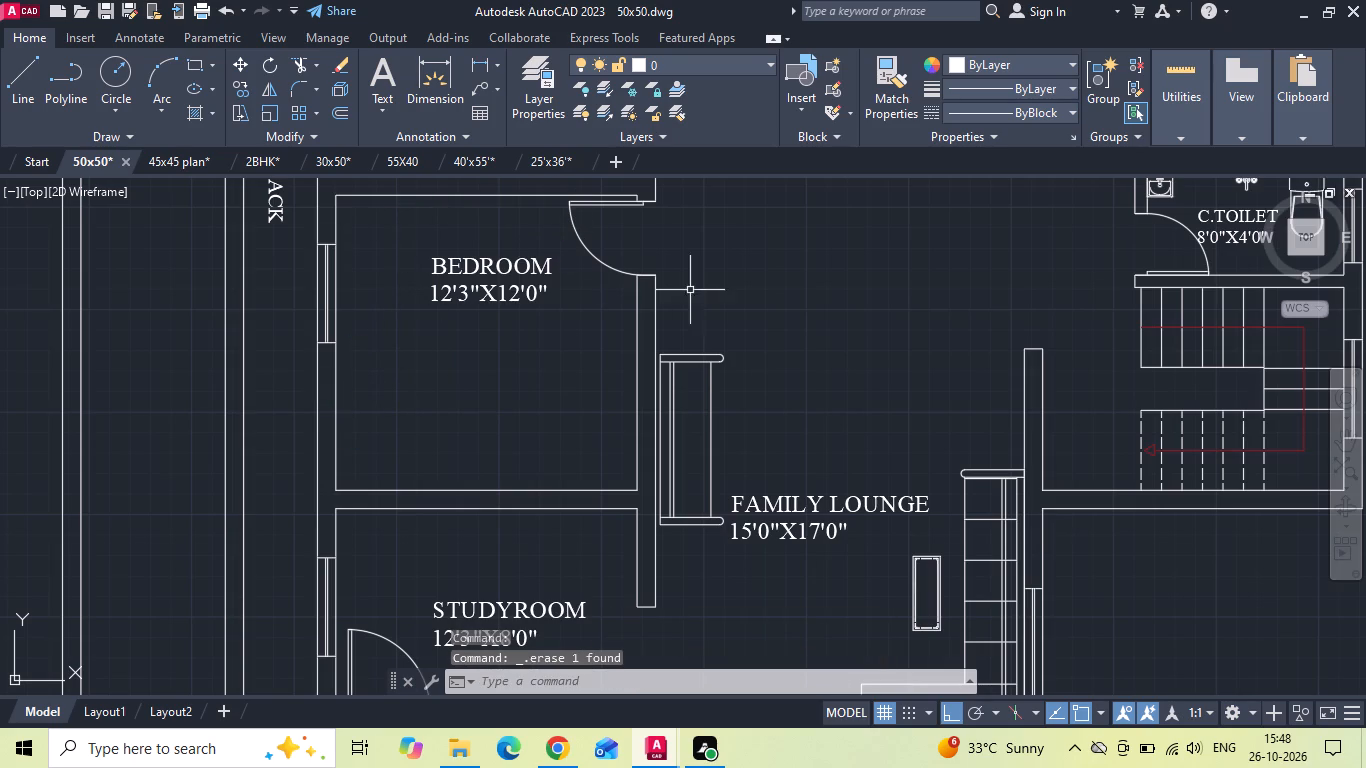
Erase the sofa against the west wall of the 15'0"X17'0" family lounge, including its leftover armrest pieces.
drag(747, 328, 722, 365)
scroll(697, 423, up, 2)
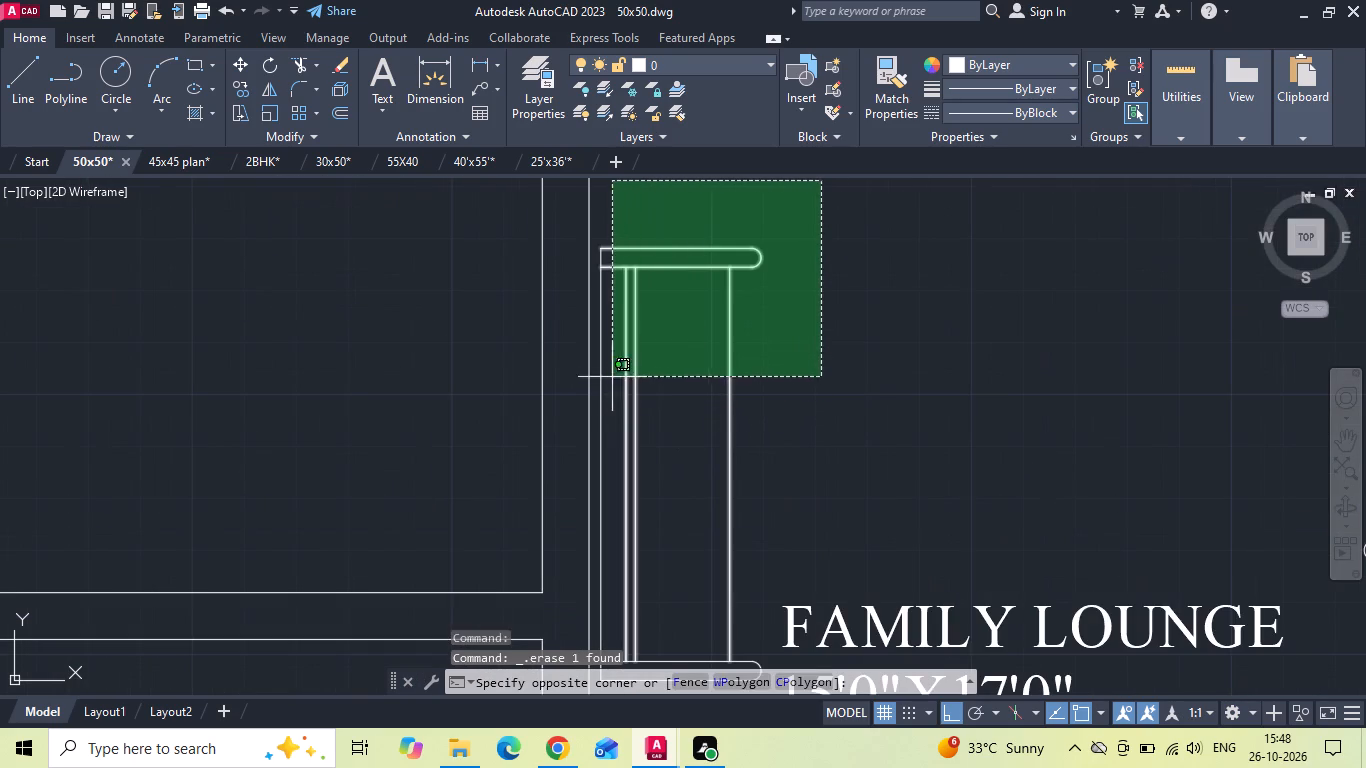
click(593, 345)
key(Delete)
scroll(647, 309, down, 2)
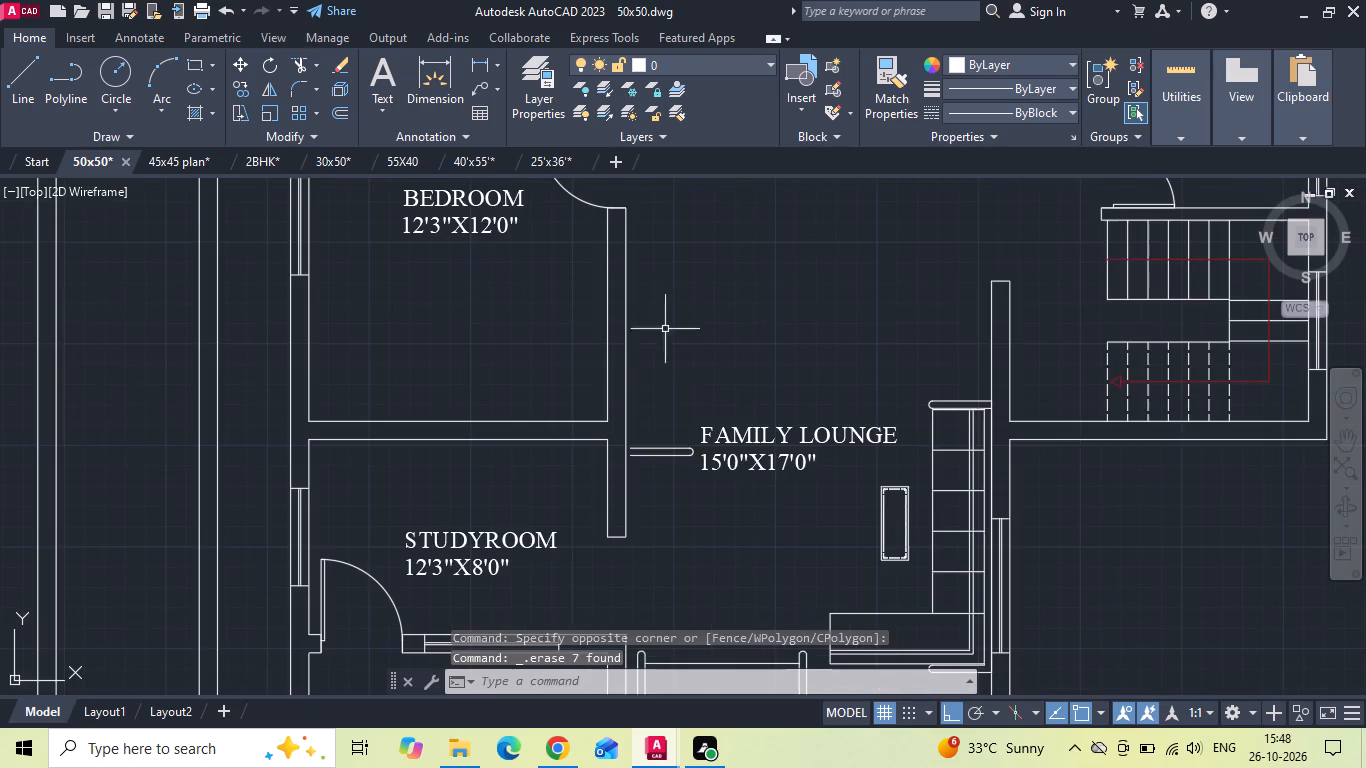
drag(669, 396, 661, 456)
click(661, 492)
key(Delete)
click(693, 441)
click(675, 476)
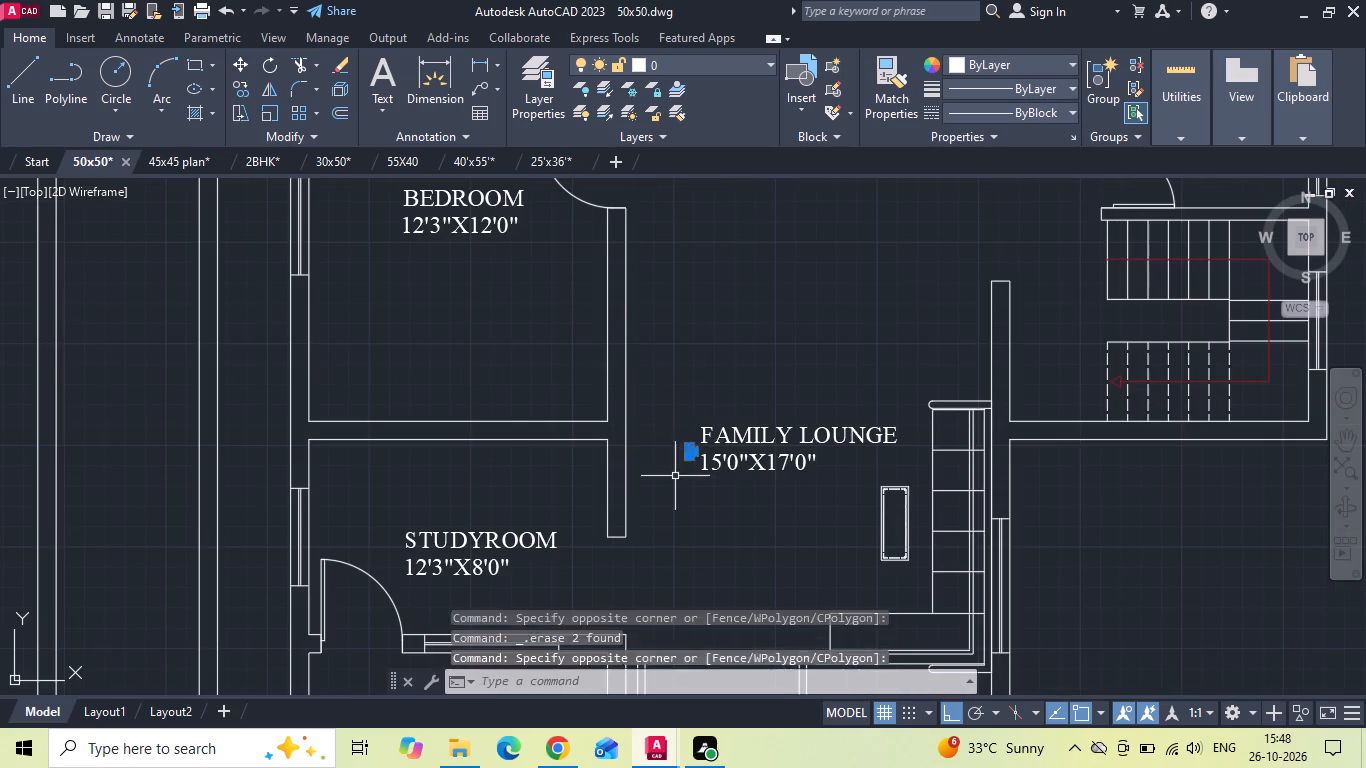
key(Delete)
Move the BEDROOM 12'3"X12'0" label straight down to the middle of its room.
scroll(649, 463, down, 1)
click(544, 312)
right_click(540, 309)
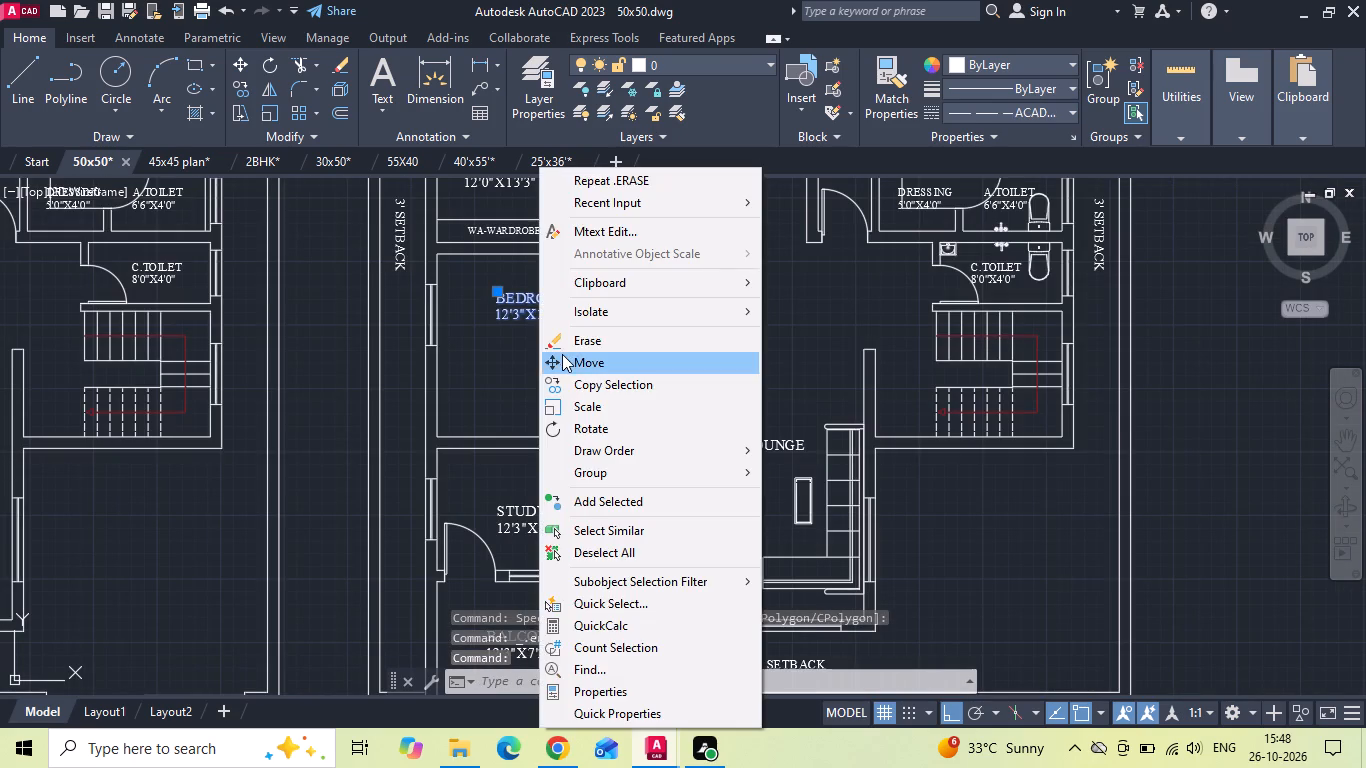
click(562, 354)
click(809, 295)
click(805, 333)
Erase the sofa along the south wall of the family lounge together with its leftover lines.
scroll(614, 313, down, 1)
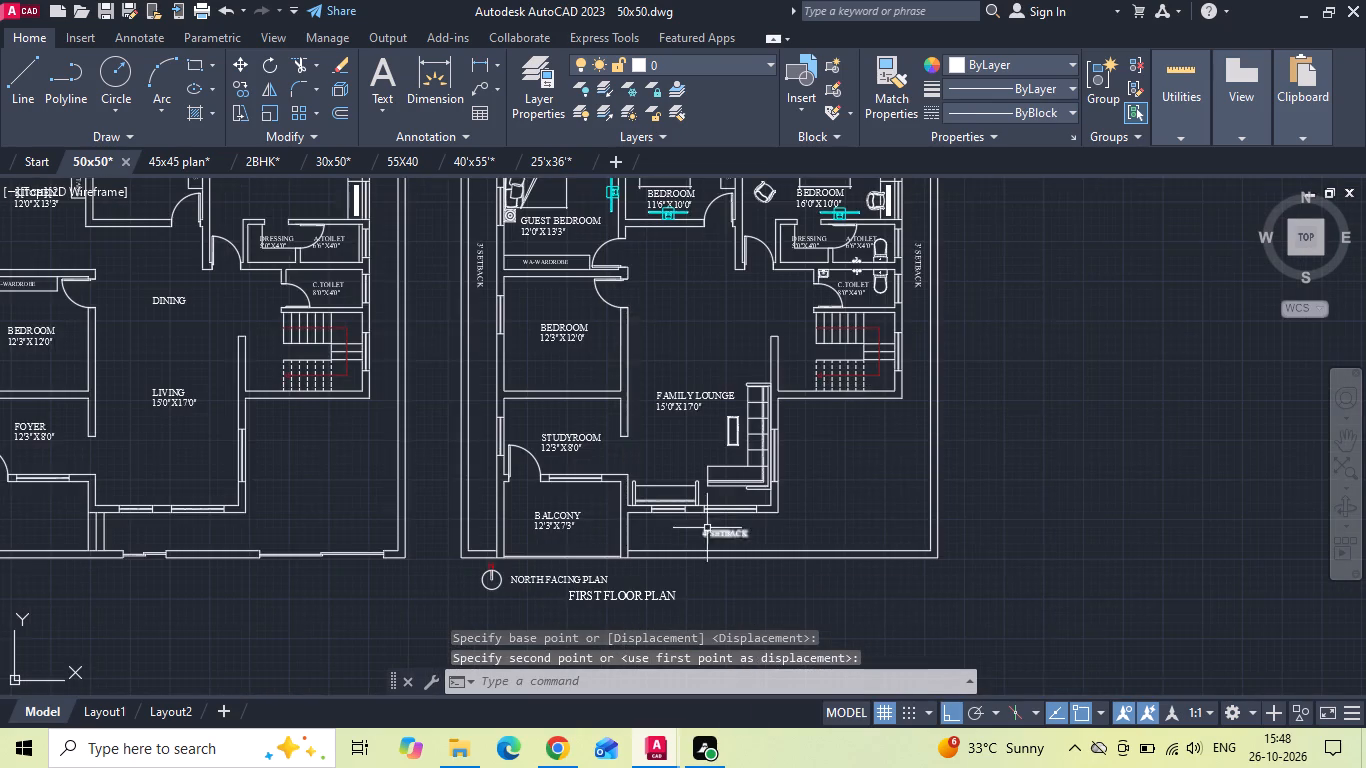
scroll(707, 528, up, 3)
drag(721, 514, 697, 511)
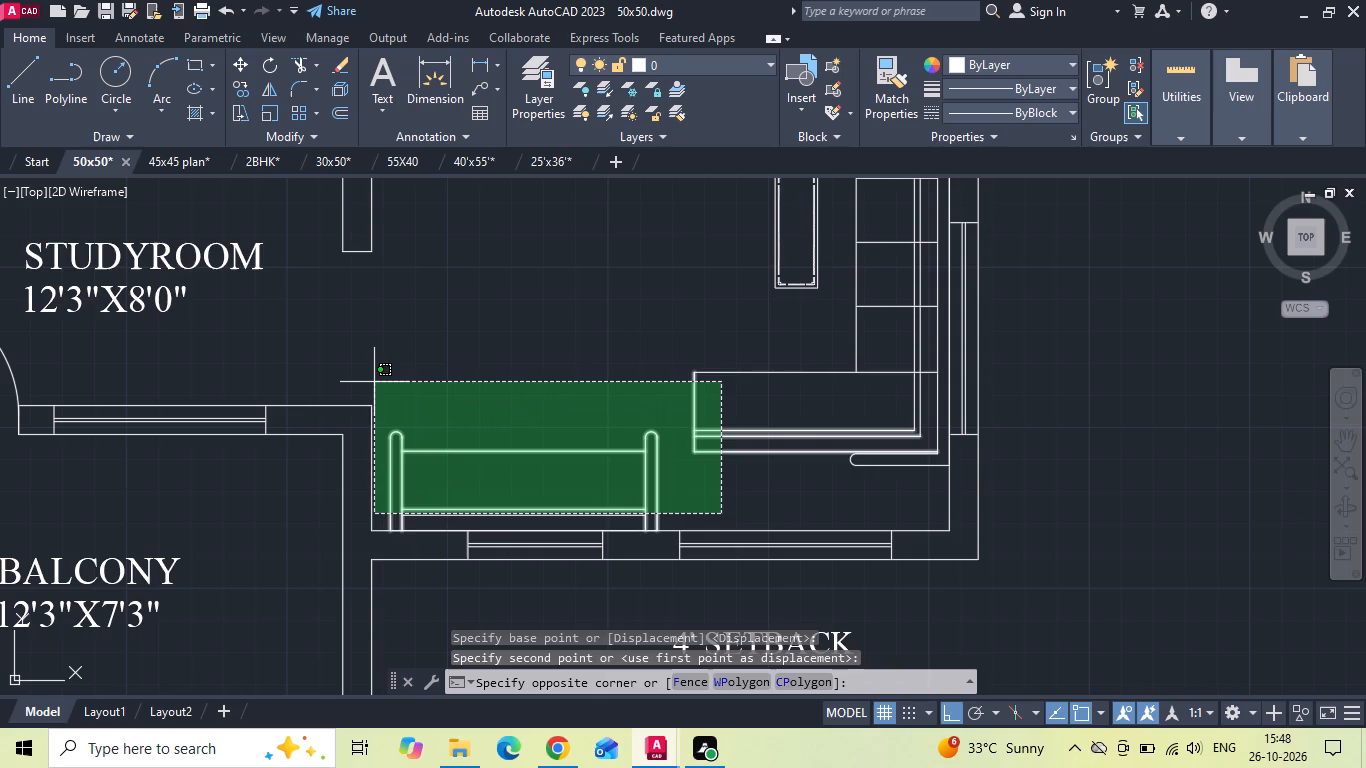
click(375, 375)
key(Delete)
click(435, 530)
key(Delete)
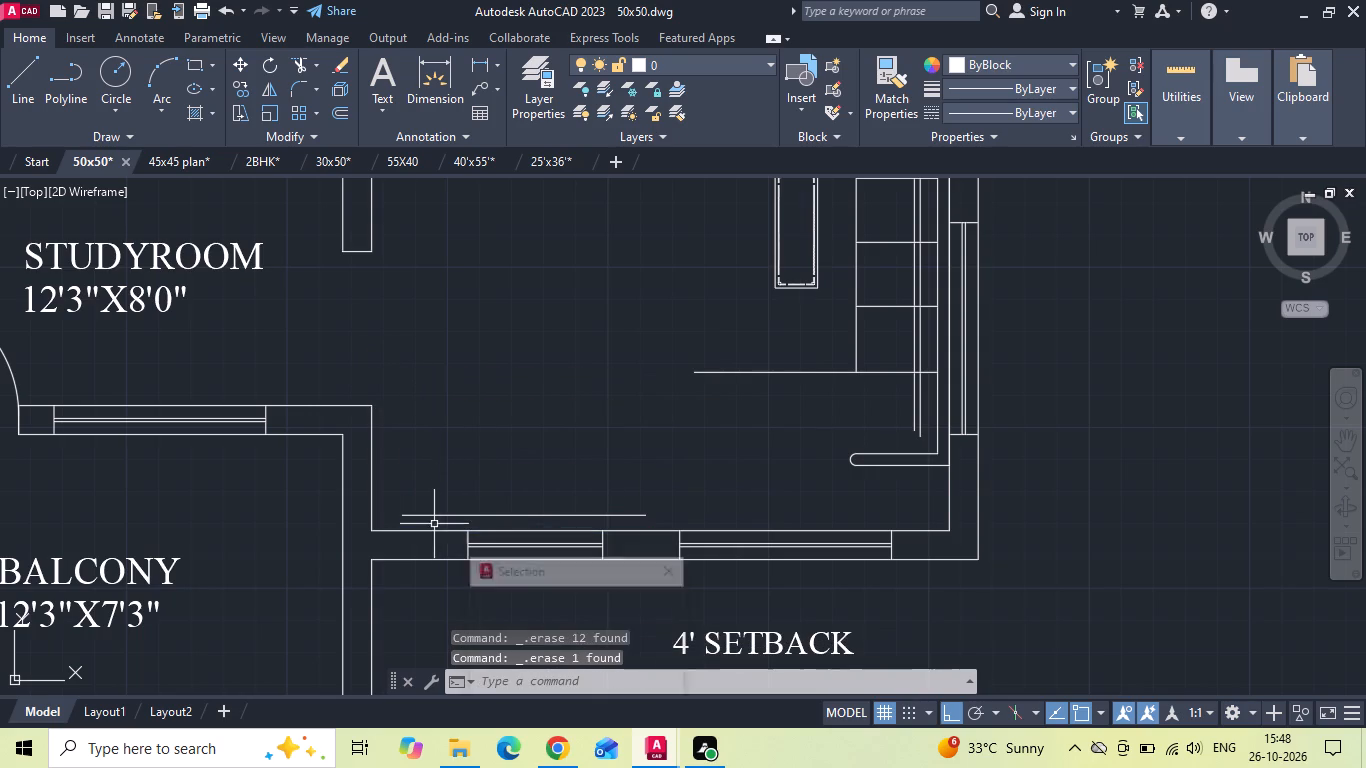
click(436, 518)
key(Delete)
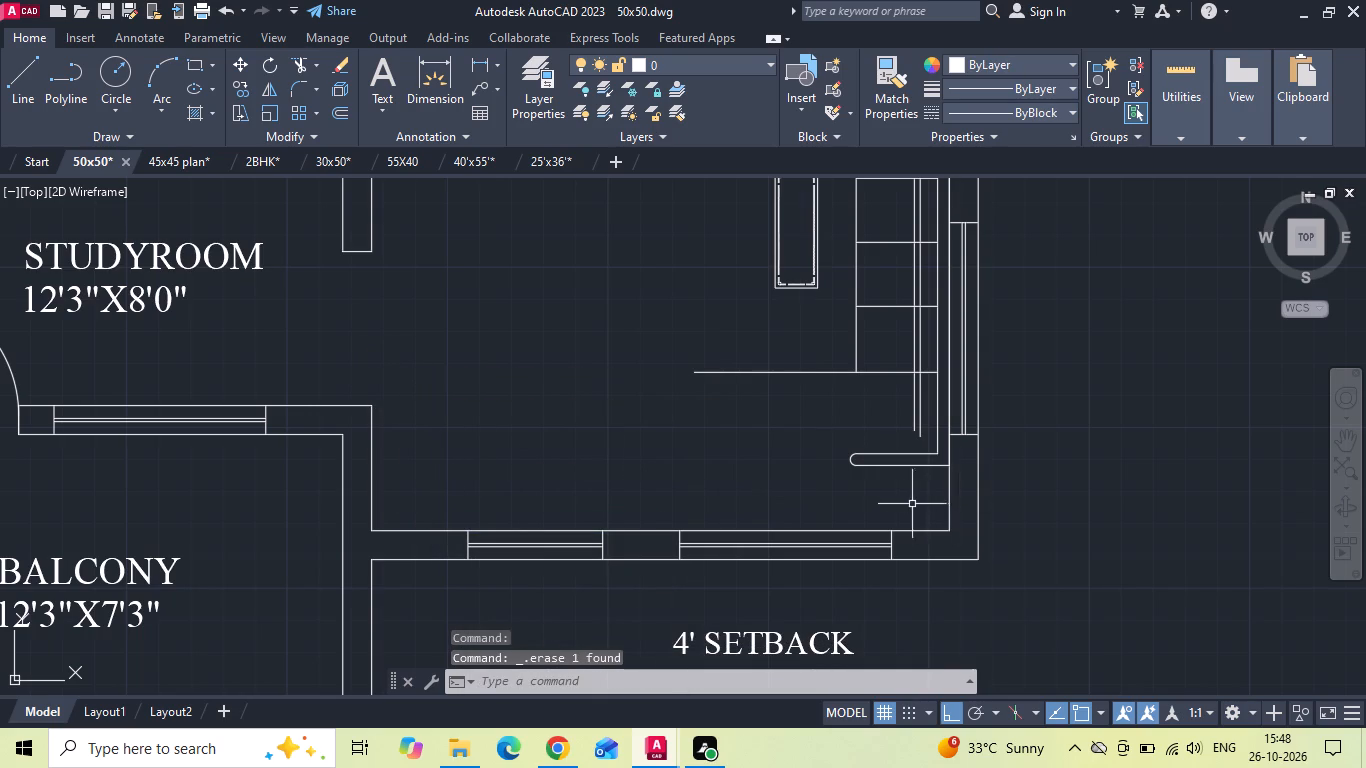
Erase the coffee table and the remaining L-shaped sofa lines along the east wall of the family lounge.
scroll(750, 512, down, 1)
drag(802, 285, 781, 350)
drag(741, 406, 735, 415)
key(Delete)
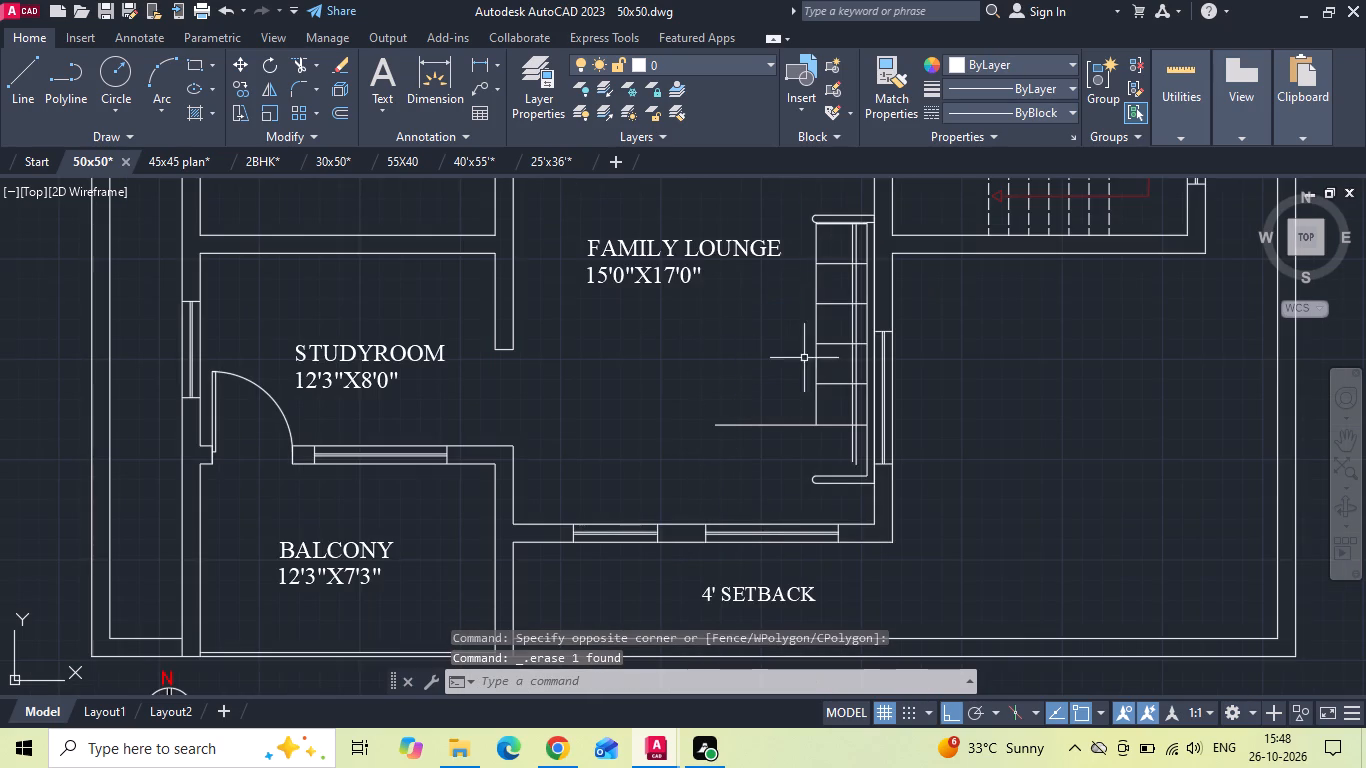
drag(862, 204, 856, 249)
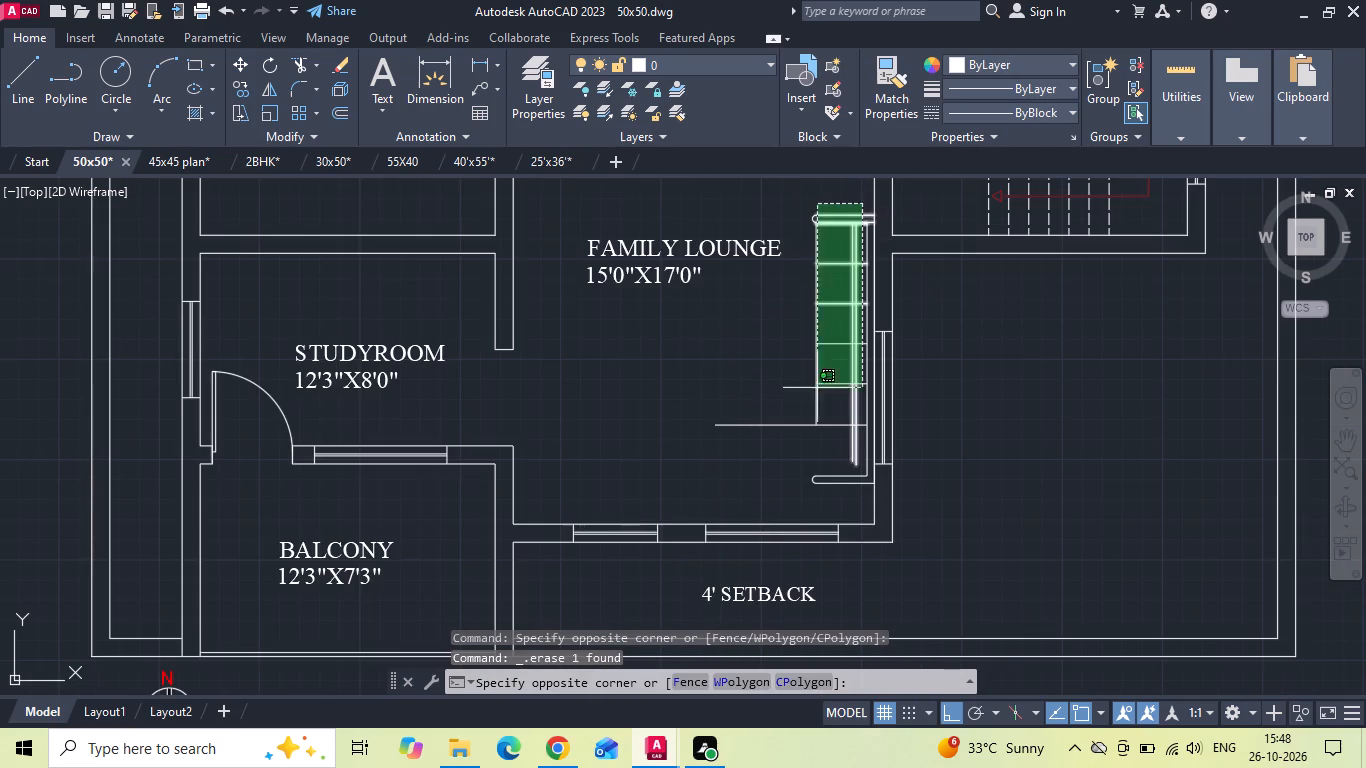
click(808, 502)
key(Delete)
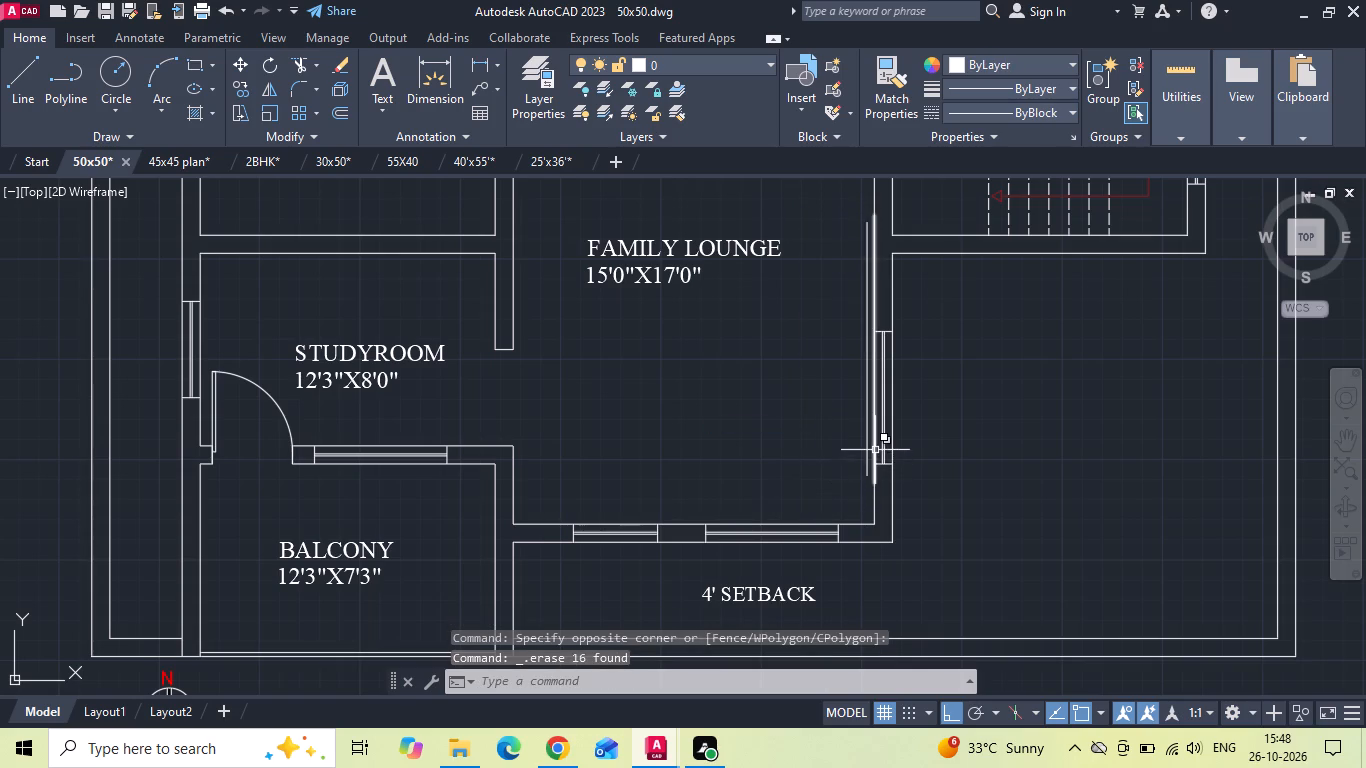
click(875, 450)
key(Delete)
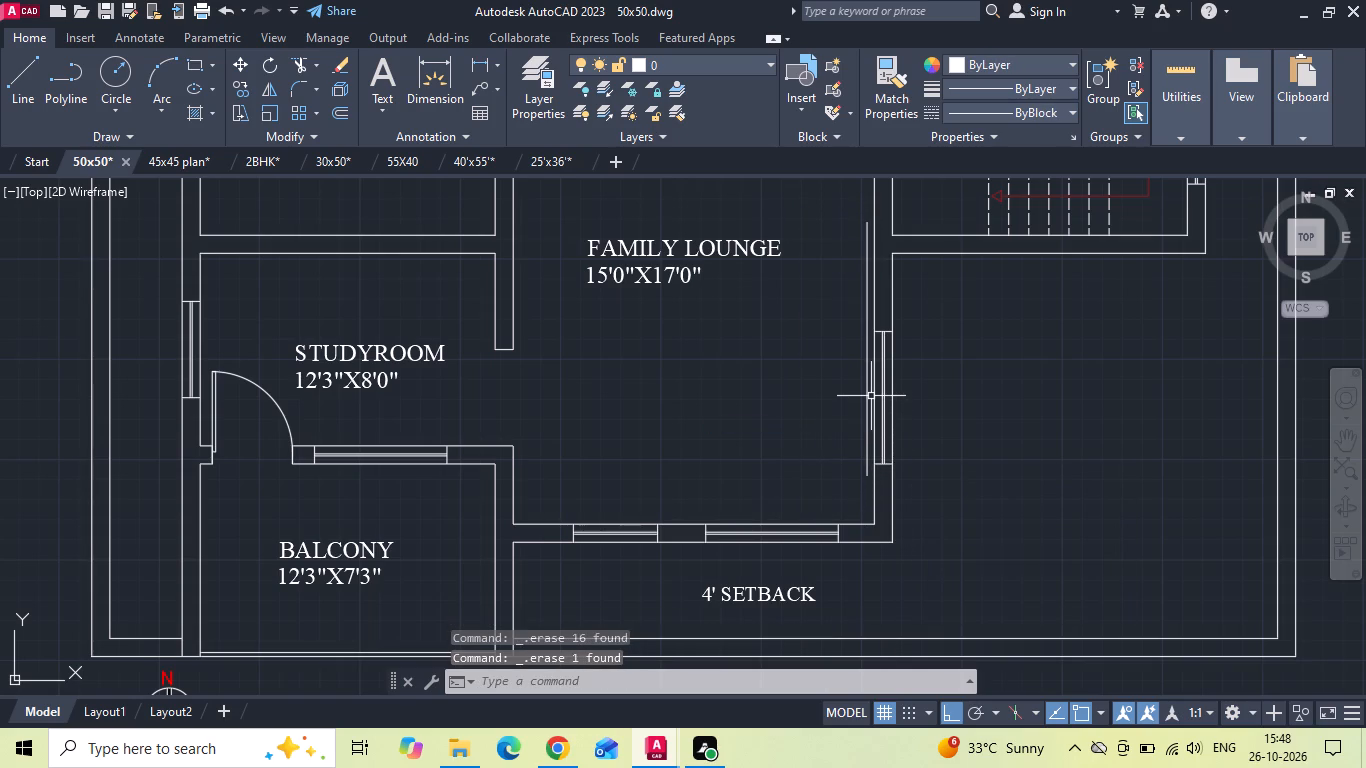
click(868, 383)
key(Delete)
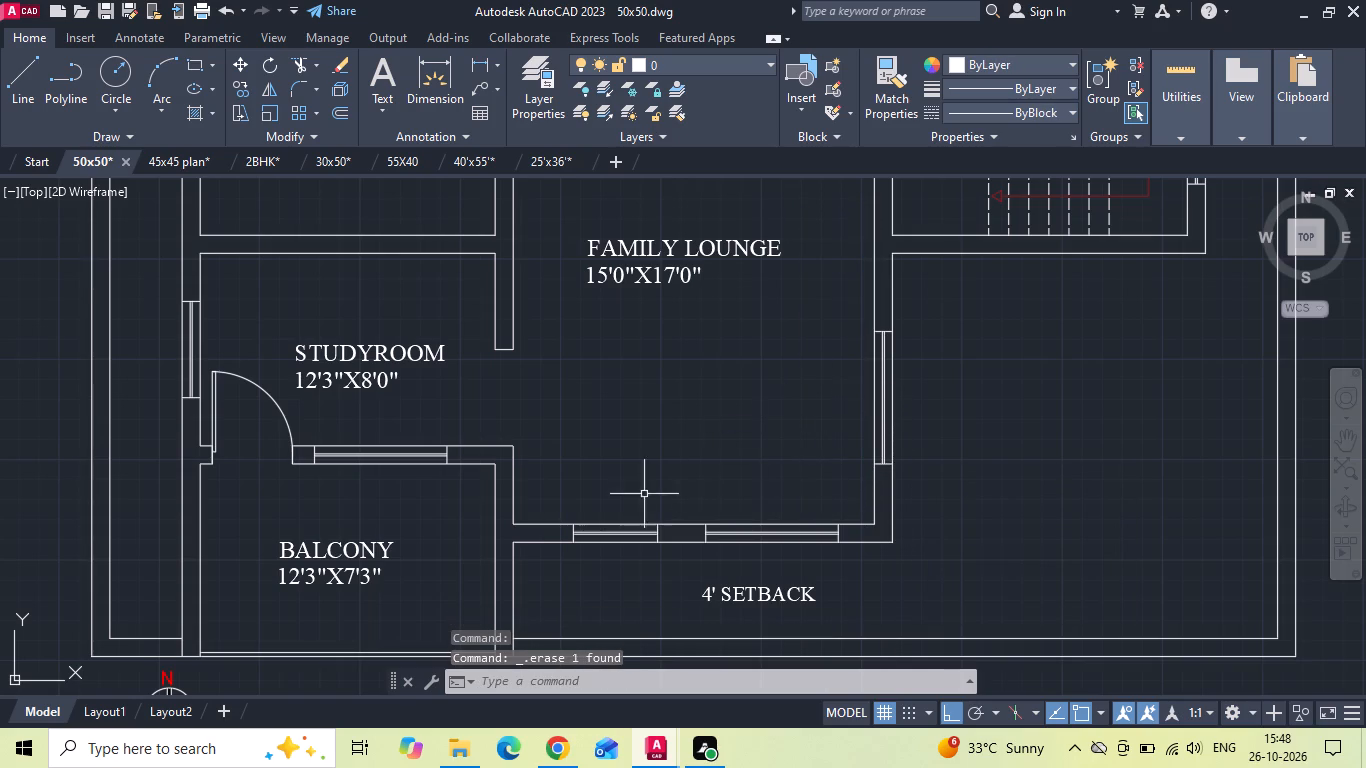
Erase the bed, both side tables and the cyan TV unit from the 12'0"X13'3" guest bedroom.
scroll(635, 500, down, 2)
middle_drag(636, 334, 628, 482)
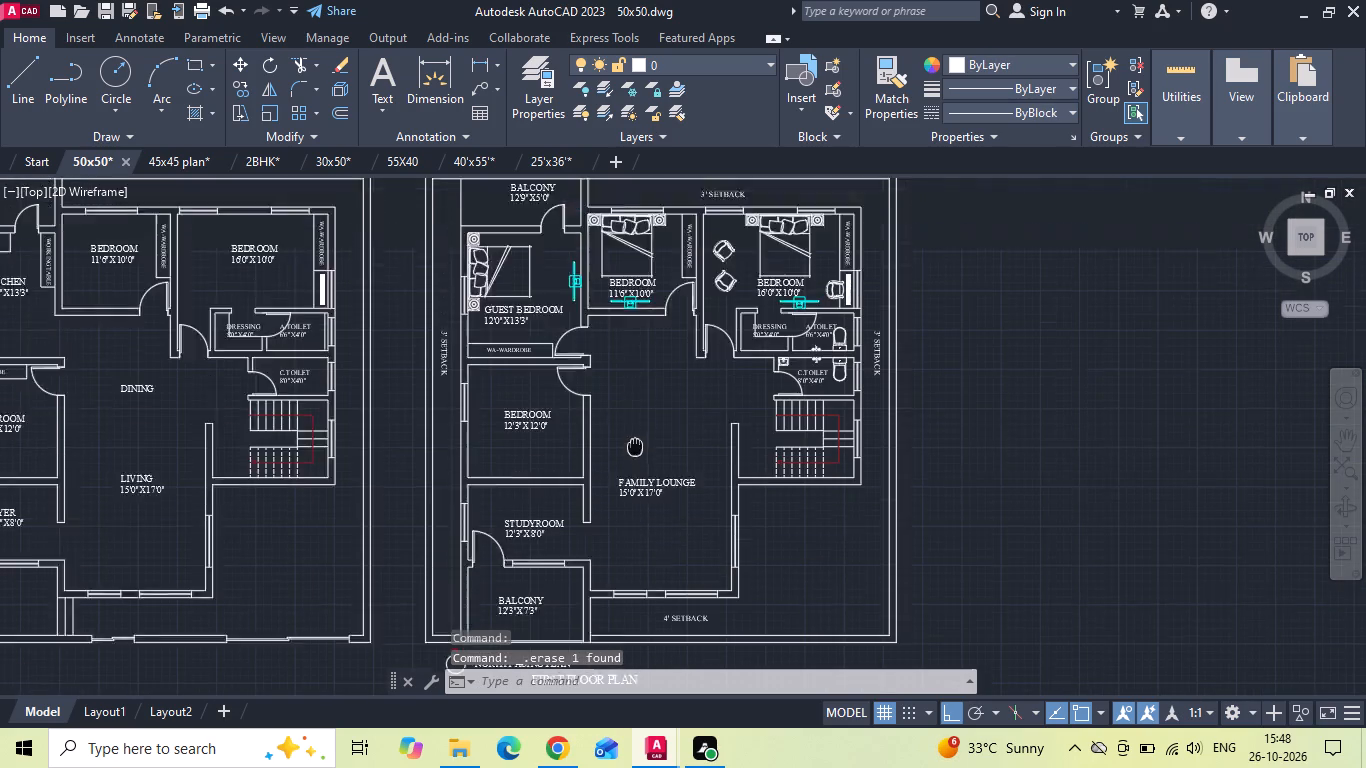
middle_drag(628, 482, 626, 533)
scroll(440, 389, up, 2)
drag(539, 249, 534, 258)
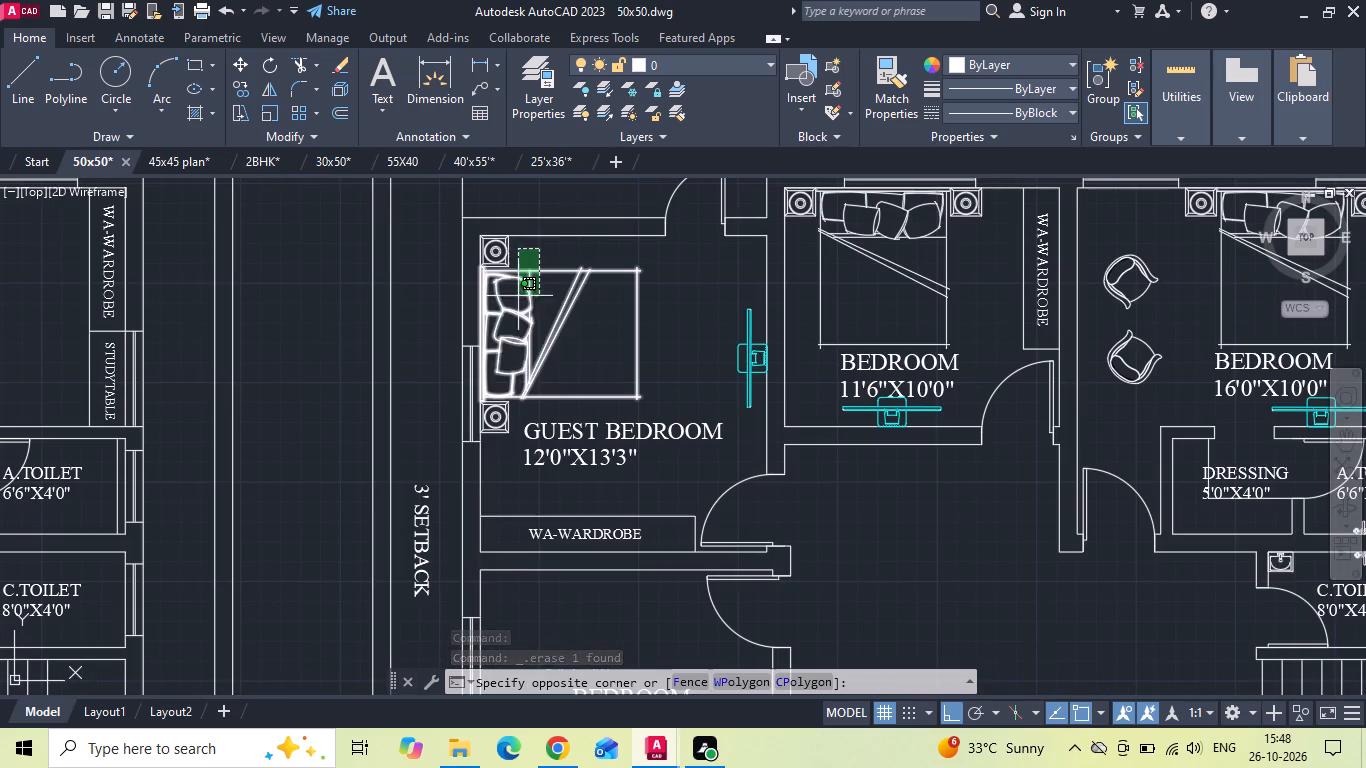
click(496, 407)
key(Delete)
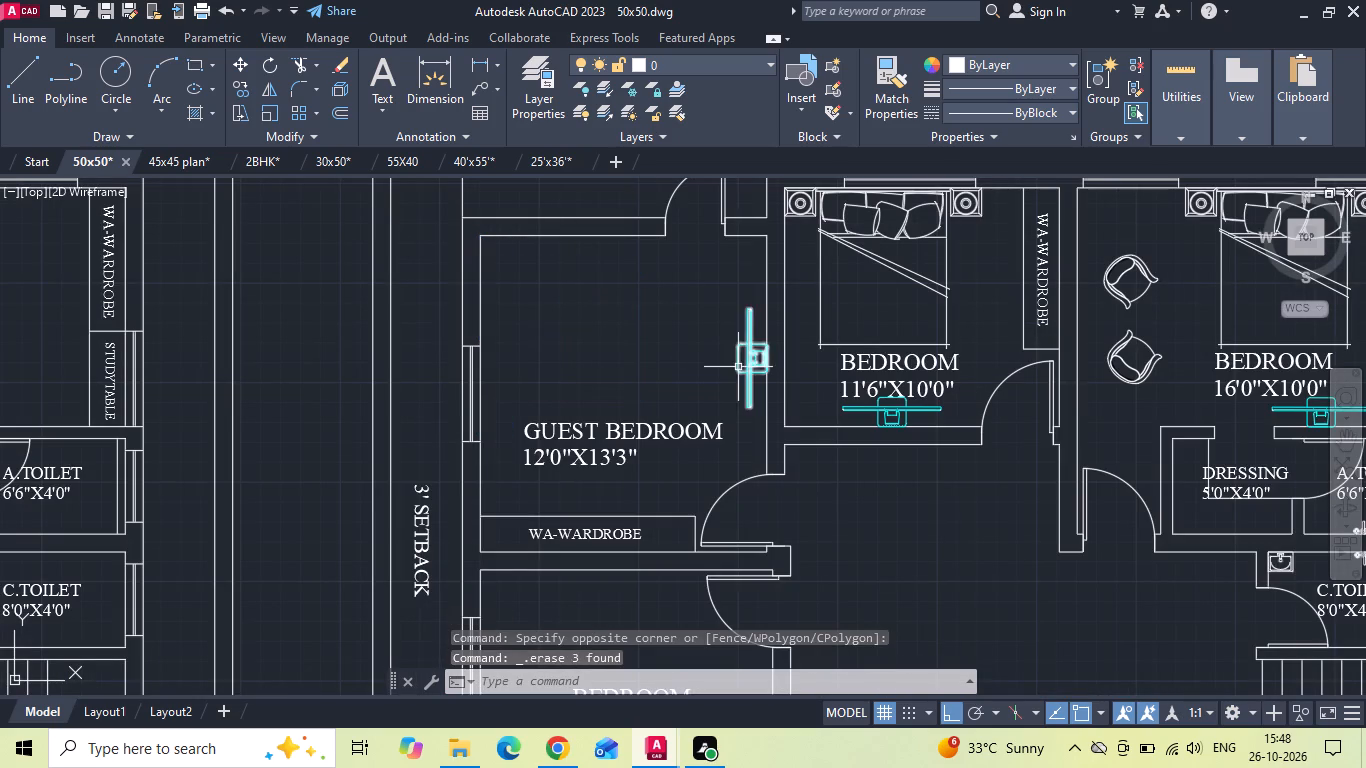
click(738, 367)
key(Delete)
Erase the bed with its side tables and the labelled wardrobe from the 11'6"X10'0" bedroom.
click(993, 208)
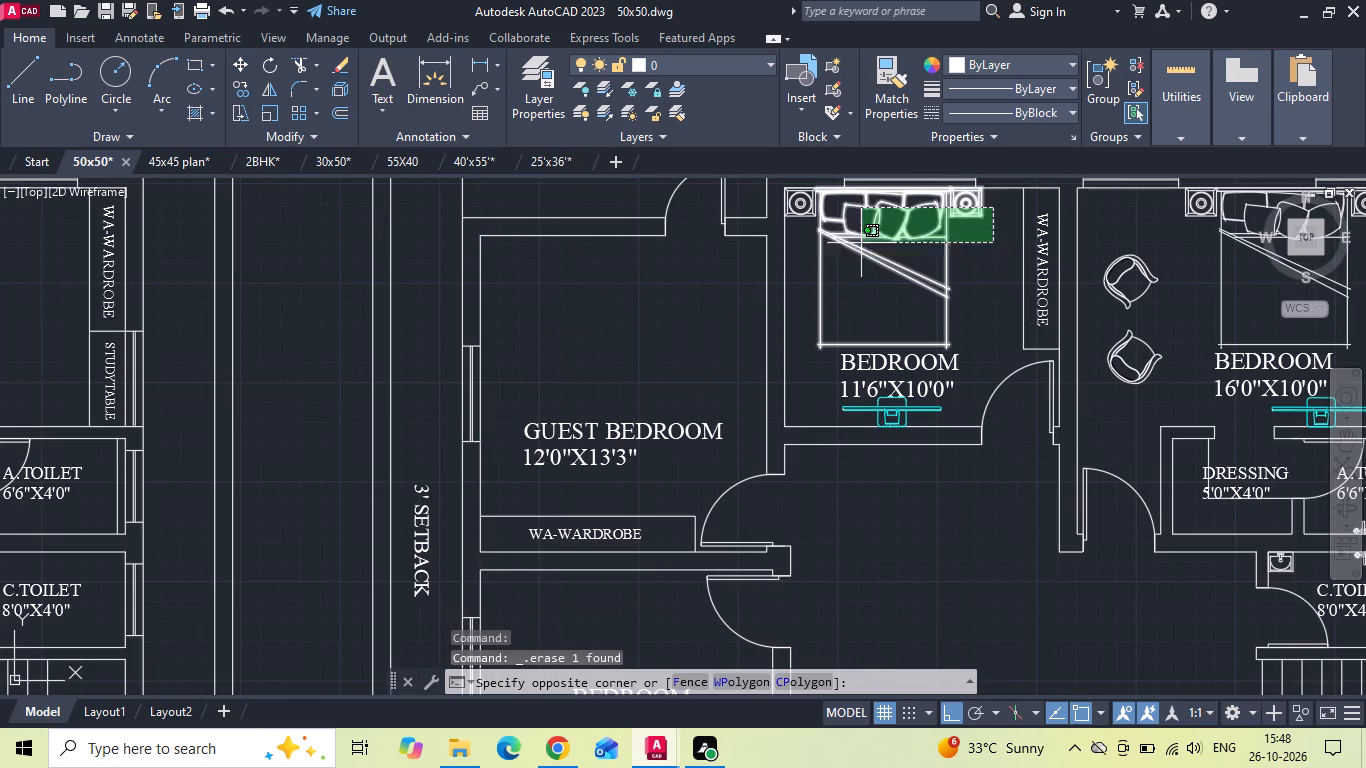
click(793, 256)
key(Delete)
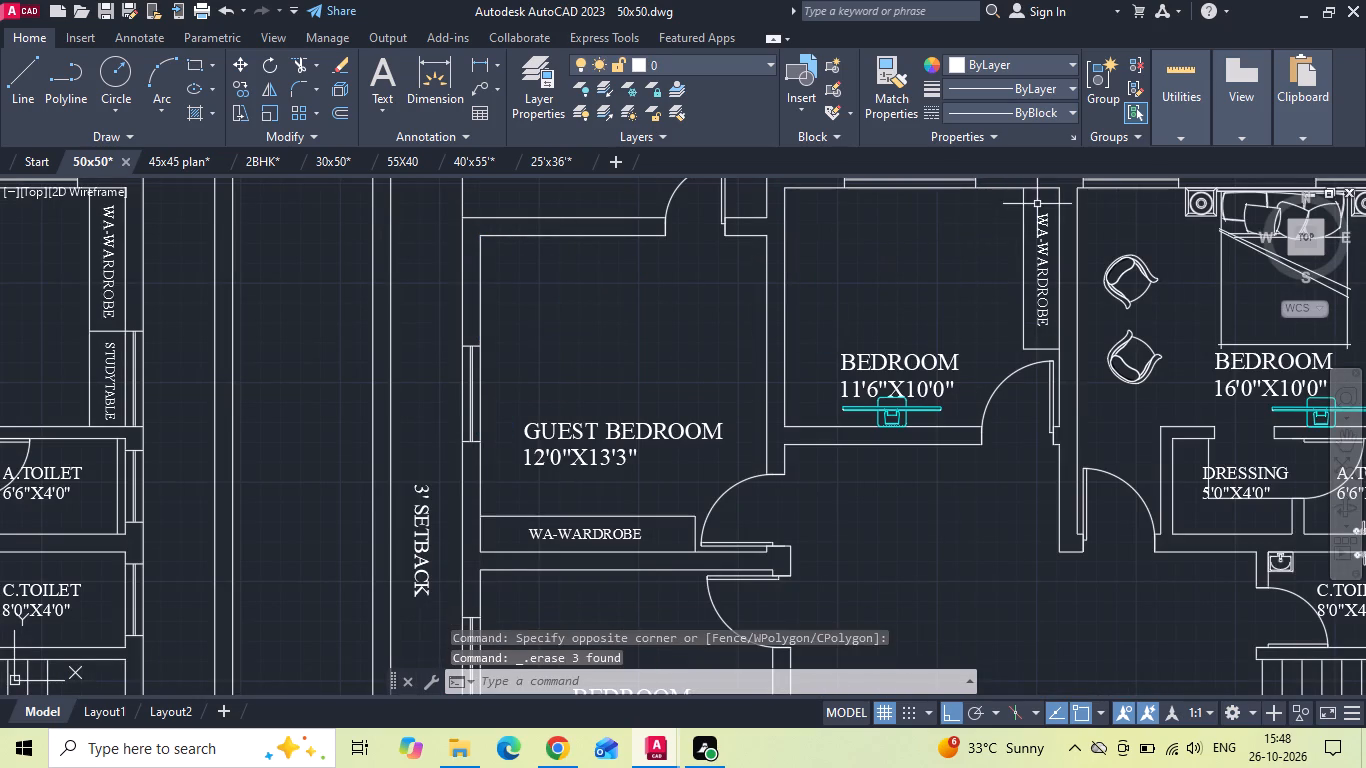
drag(1044, 202, 1039, 245)
click(979, 354)
key(Delete)
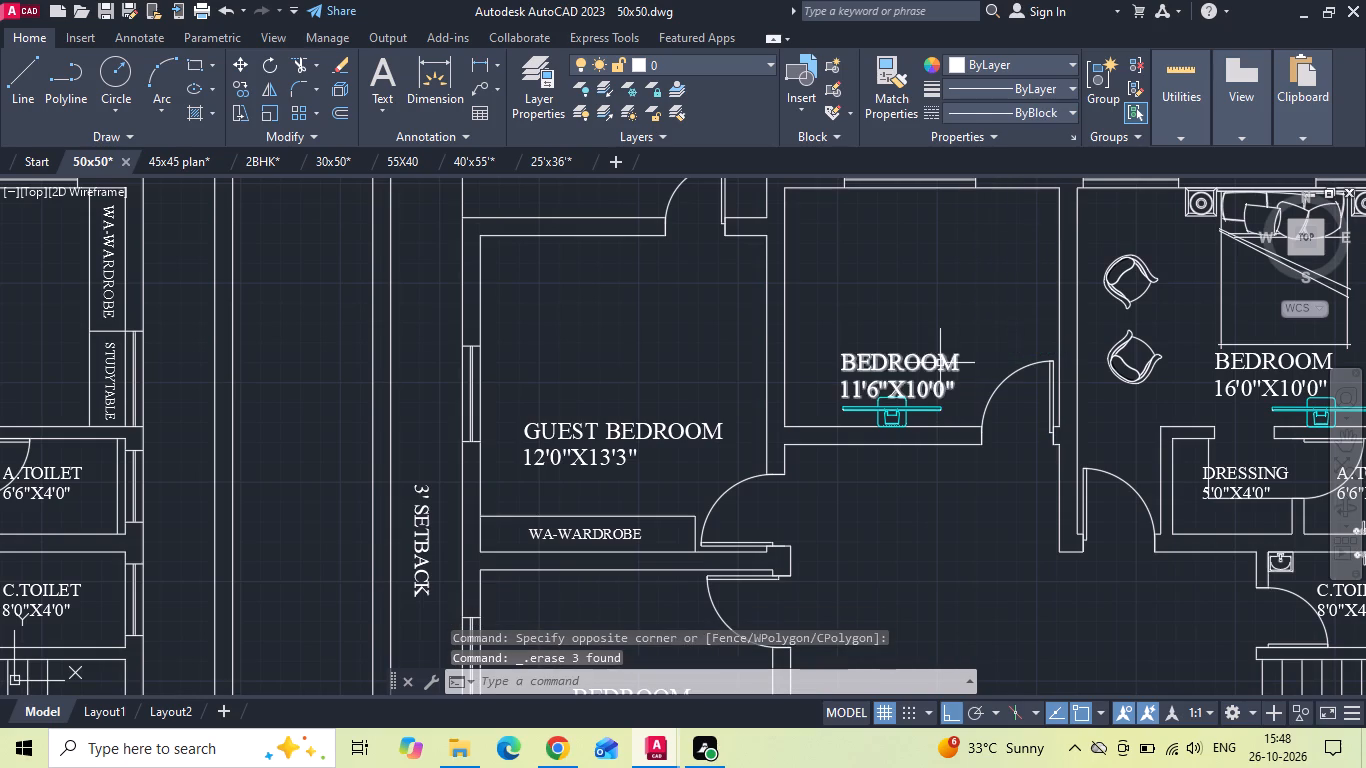
Move the BEDROOM 11'6"X10'0" label straight up toward the middle of its room.
click(939, 363)
right_click(932, 359)
click(966, 360)
drag(966, 350, 965, 327)
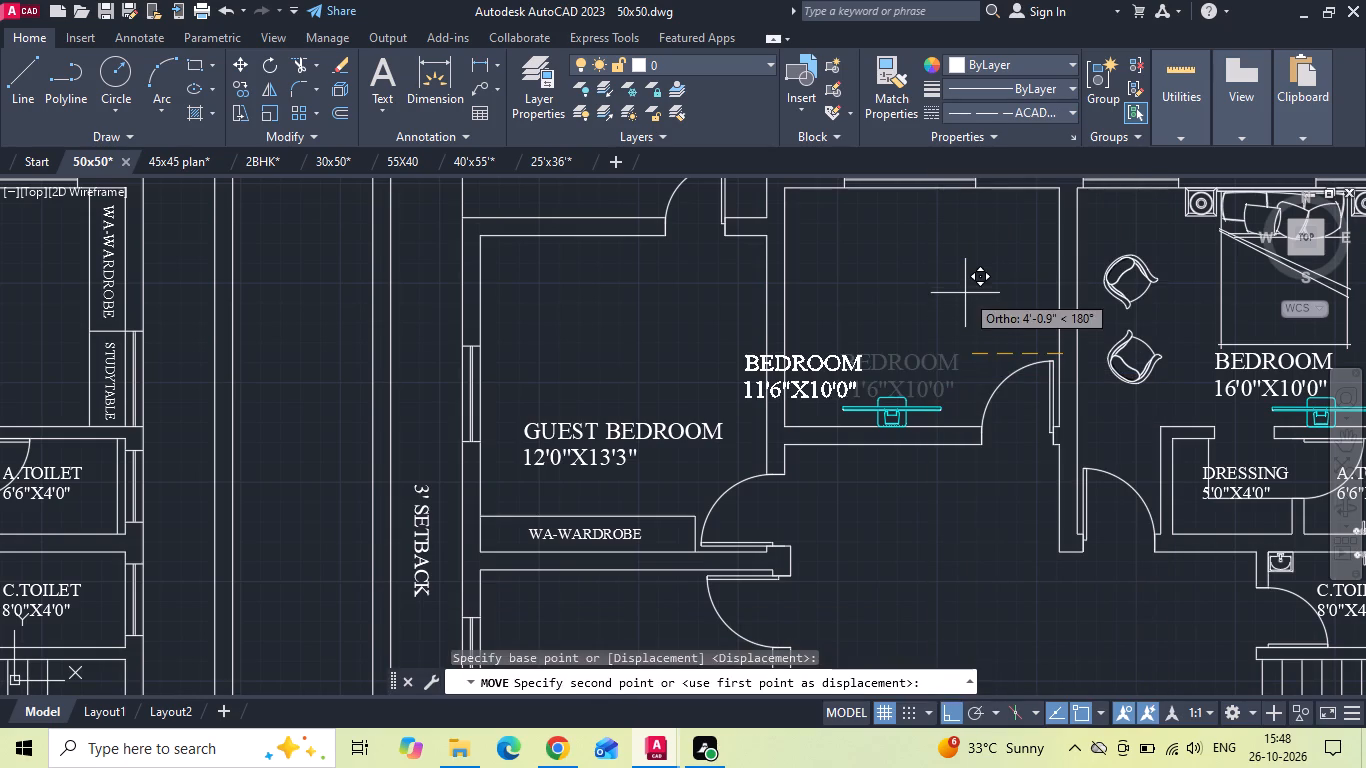
click(987, 270)
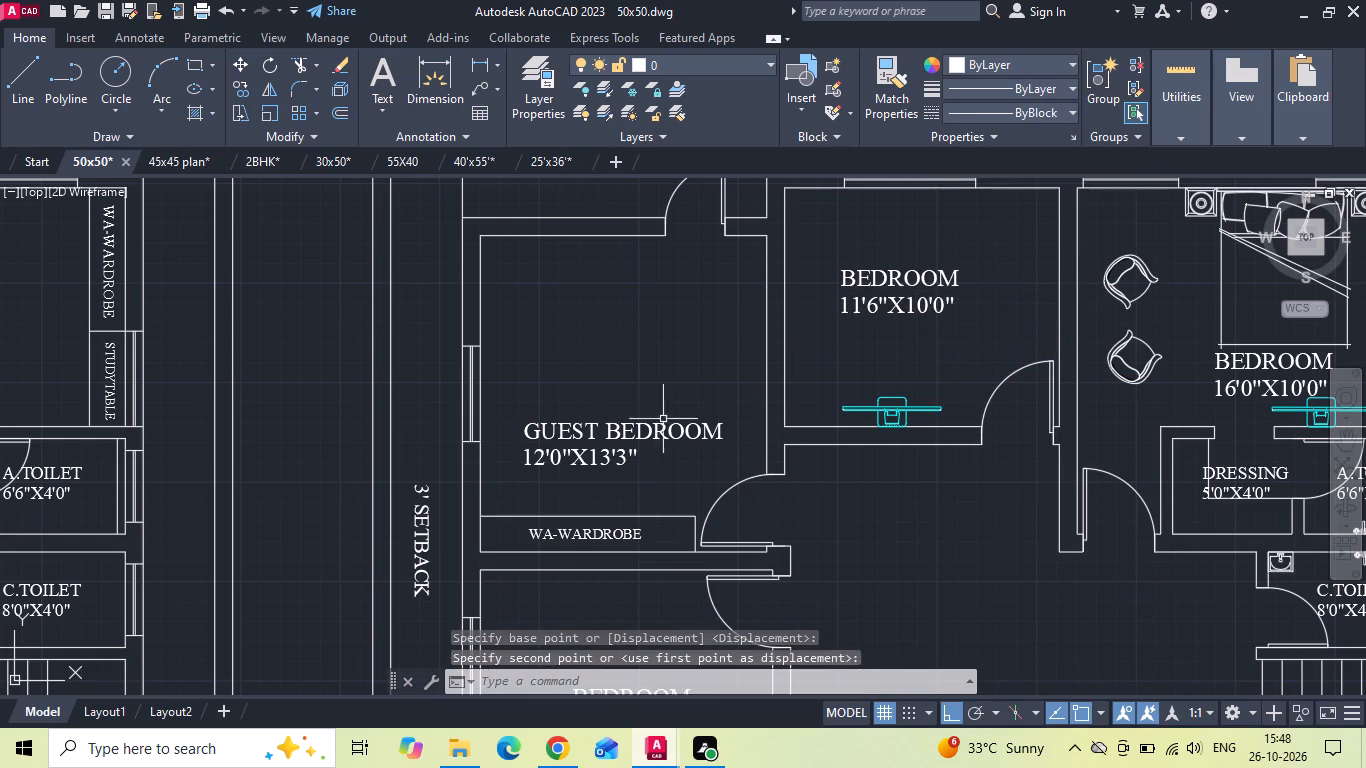
Move the GUEST BEDROOM 12'0"X13'3" label straight up to the middle of its room.
click(656, 426)
right_click(647, 427)
click(695, 366)
click(664, 458)
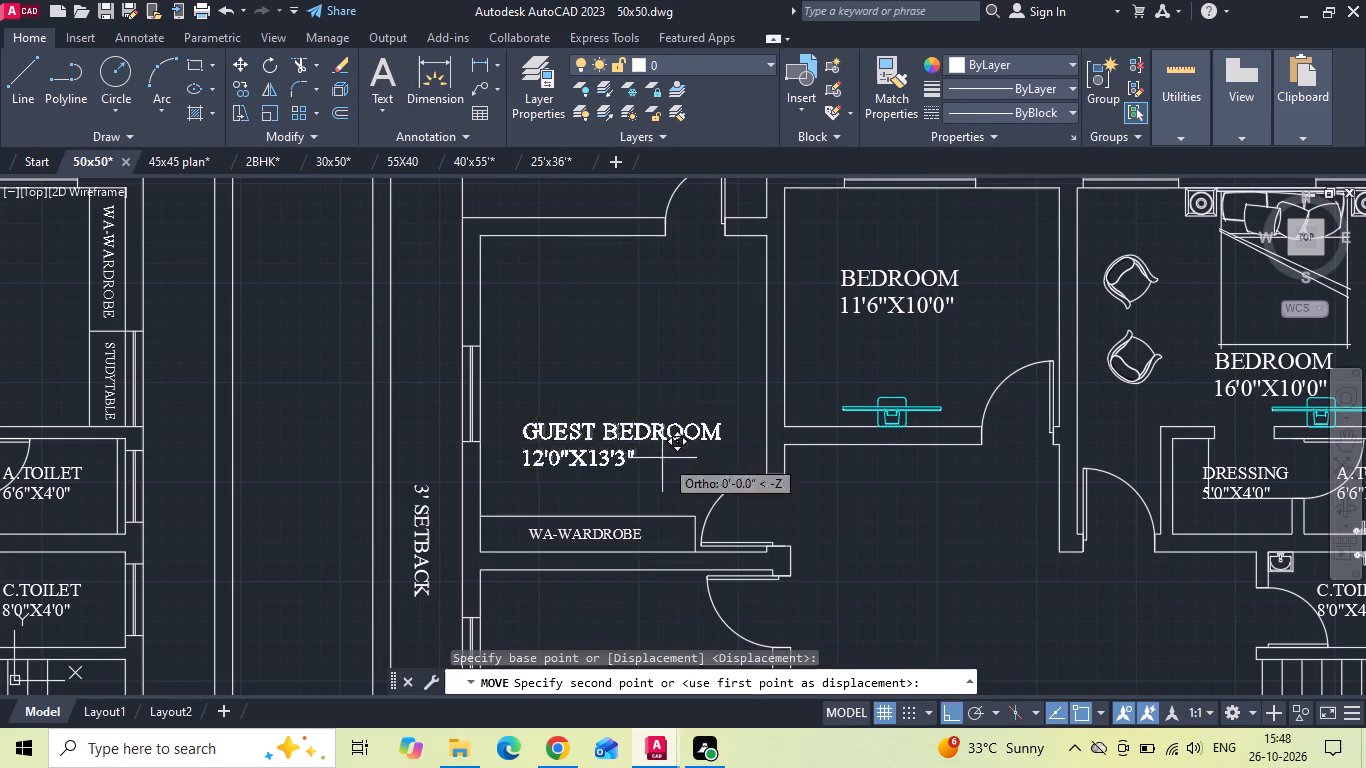
click(663, 382)
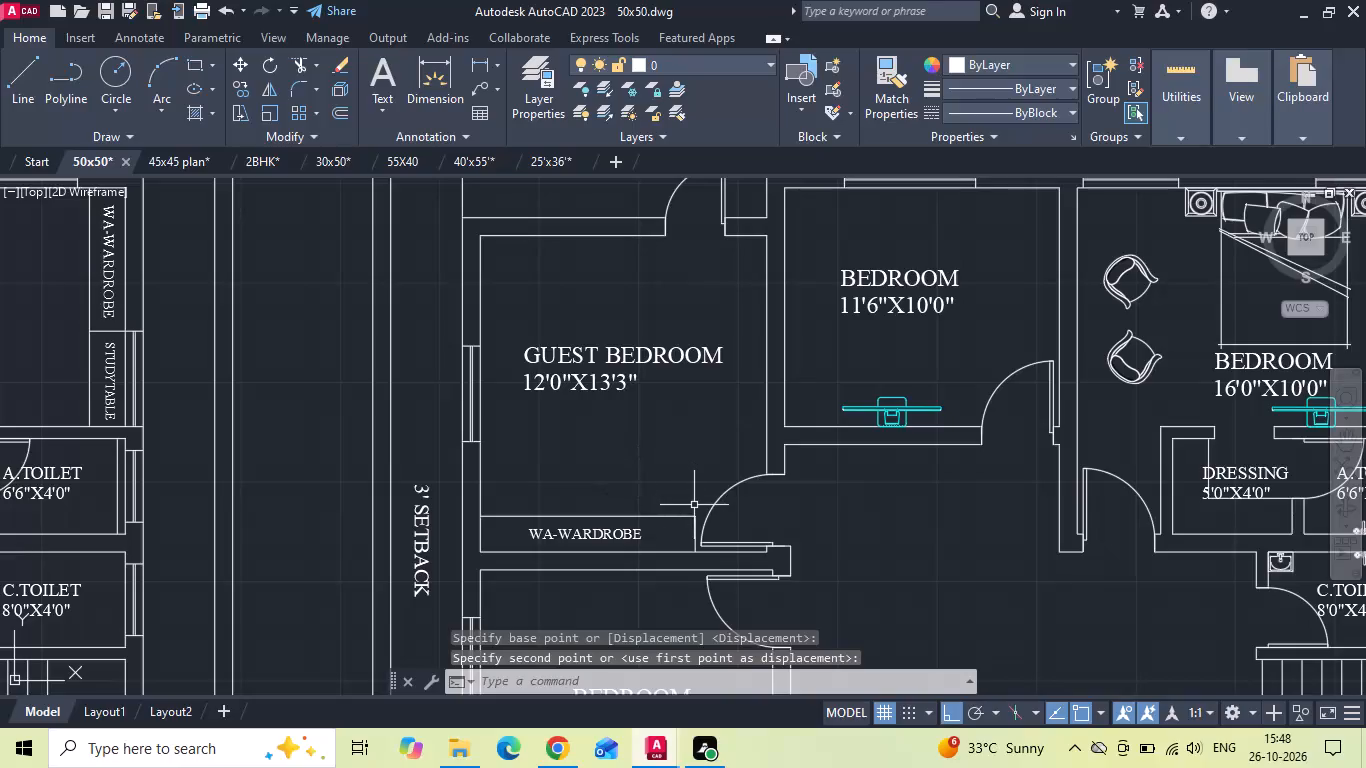
Erase the wardrobe and its WA-WARDROBE label from the 12'0"X13'3" guest bedroom.
click(696, 506)
click(554, 540)
key(Delete)
scroll(439, 519, down, 2)
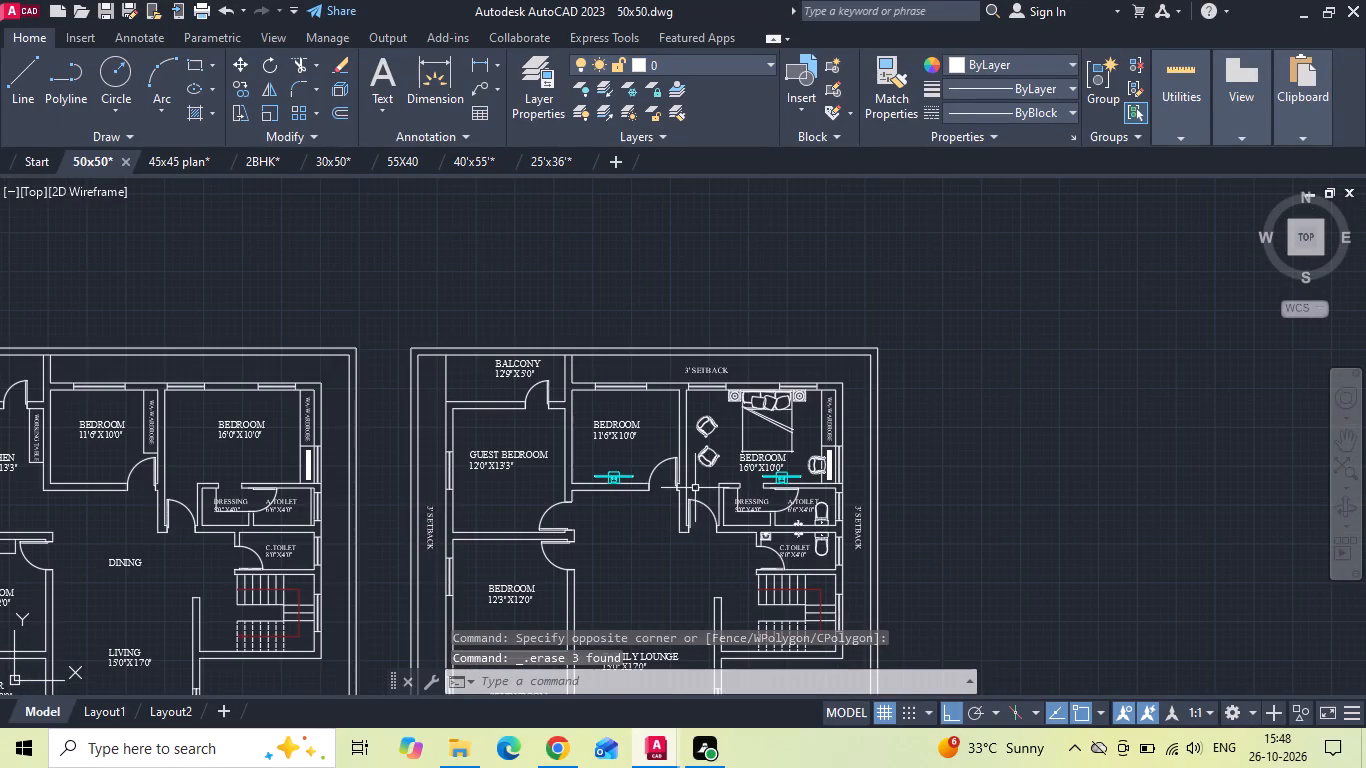
Erase the cyan TV unit from the 11'6"X10'0" bedroom of the first floor plan copy.
click(627, 476)
key(Delete)
Erase the bed, two chairs, both side tables and the cyan TV unit from the 16'0"X10'0" bedroom.
scroll(784, 445, up, 2)
drag(815, 393, 806, 392)
click(710, 399)
key(Delete)
drag(620, 389, 593, 446)
click(582, 495)
key(Delete)
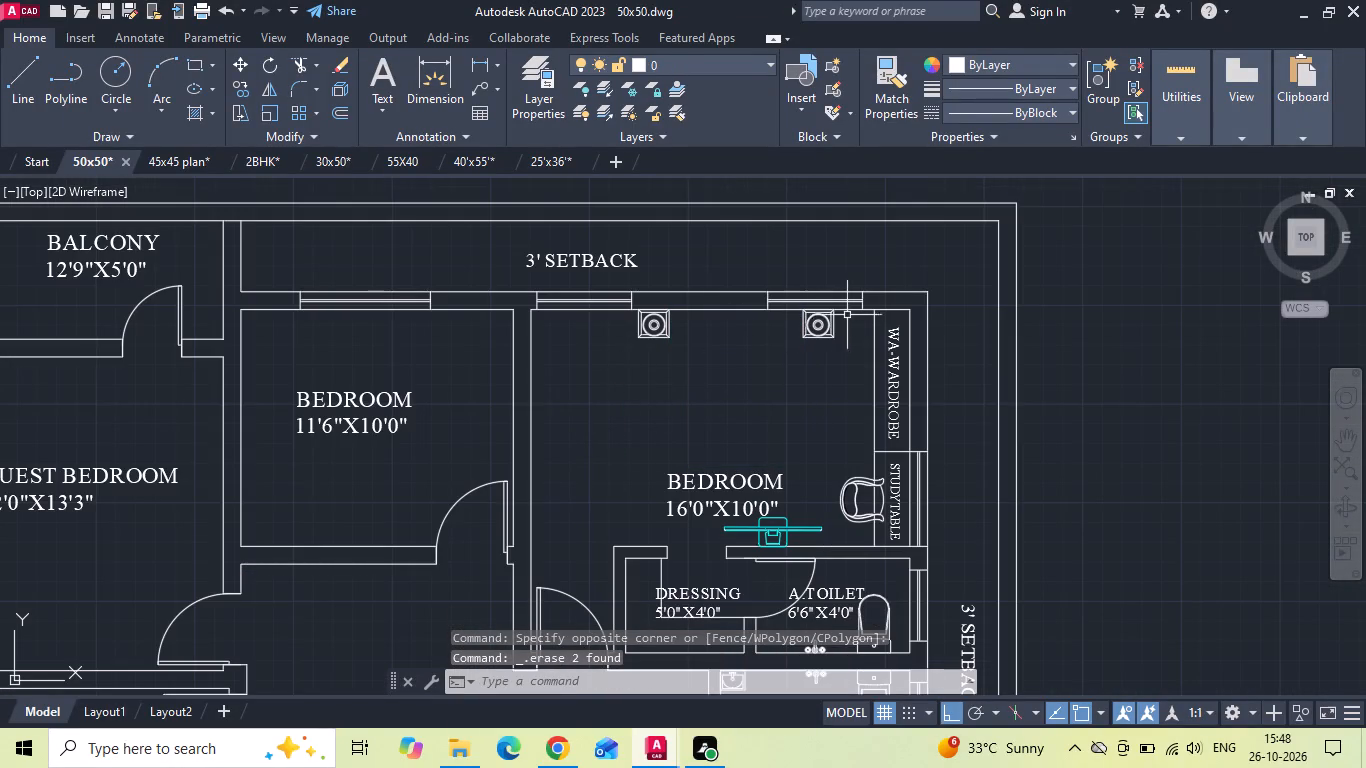
drag(845, 323, 835, 330)
click(627, 377)
key(Delete)
click(773, 537)
key(Delete)
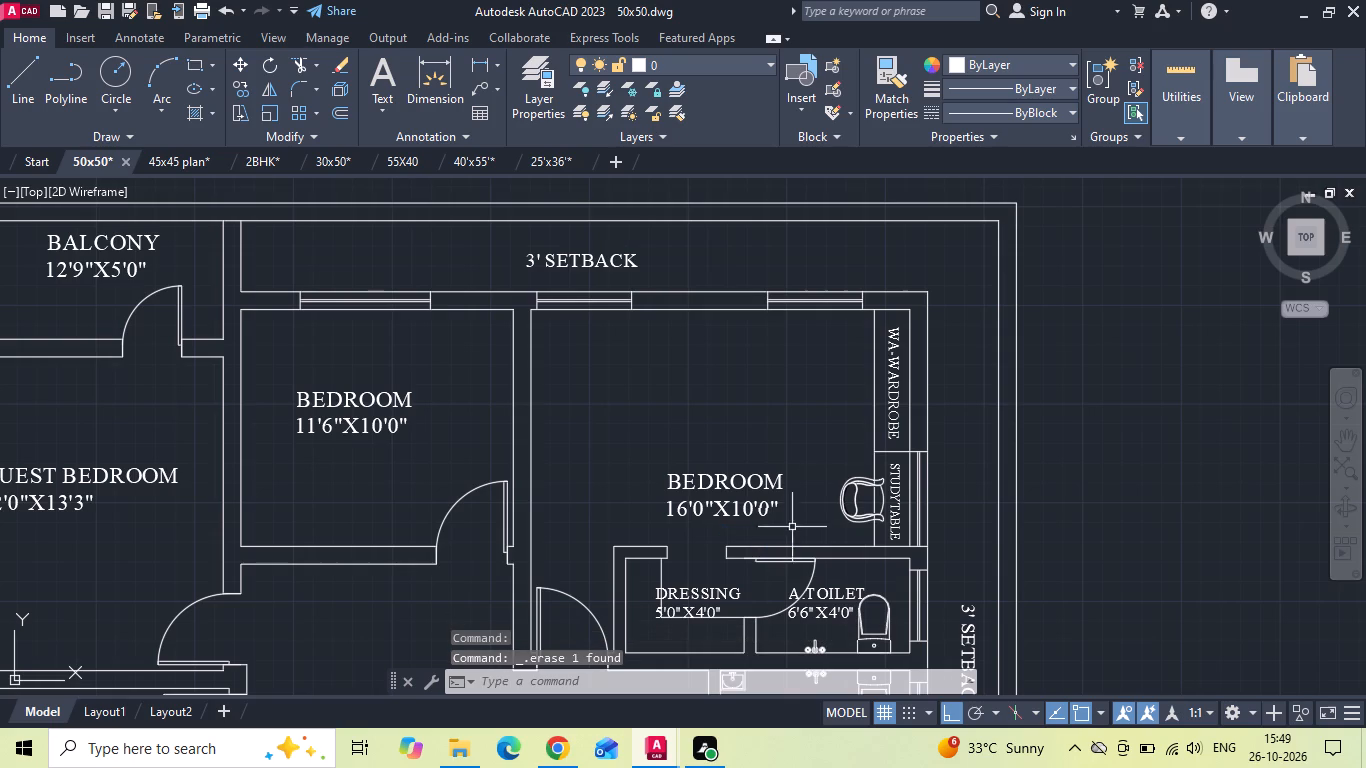
Erase the wardrobe, study table, their labels and the study chair from the 16'0"X10'0" bedroom.
drag(902, 315, 896, 338)
click(834, 523)
key(Delete)
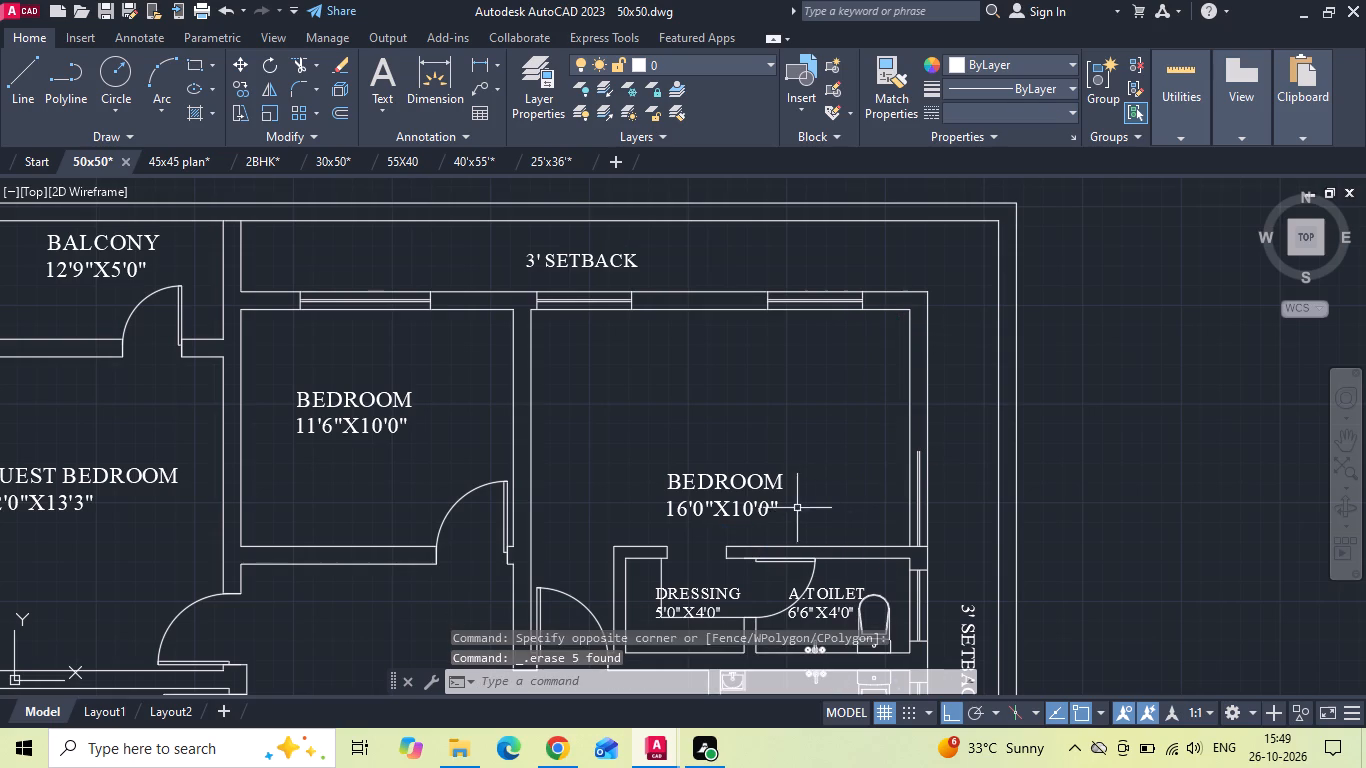
Move the BEDROOM 16'0"X10'0" label straight up toward the middle of its room.
click(739, 488)
right_click(738, 475)
click(775, 362)
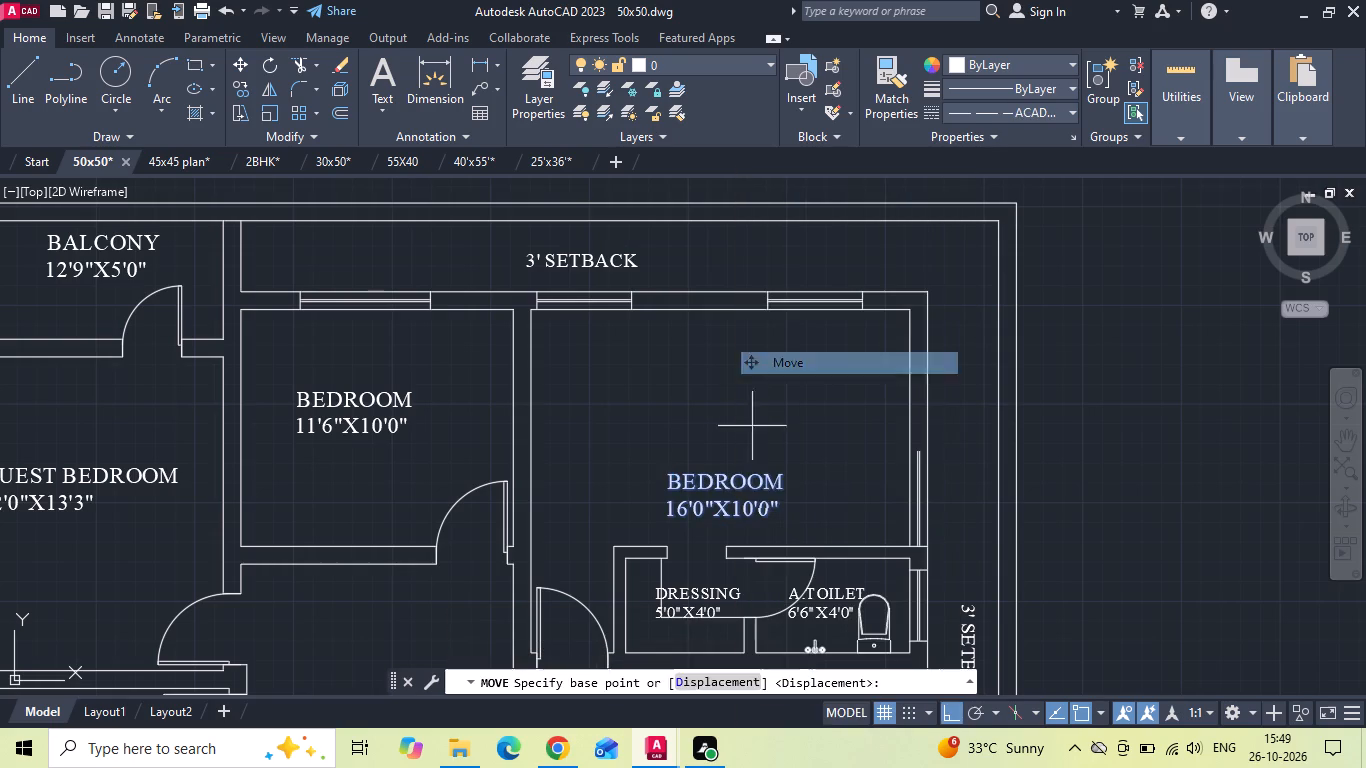
drag(738, 493, 738, 481)
click(696, 397)
Erase the WC and the tap fitting from the 6'6"X4'0" A.TOILET.
scroll(696, 394, down, 2)
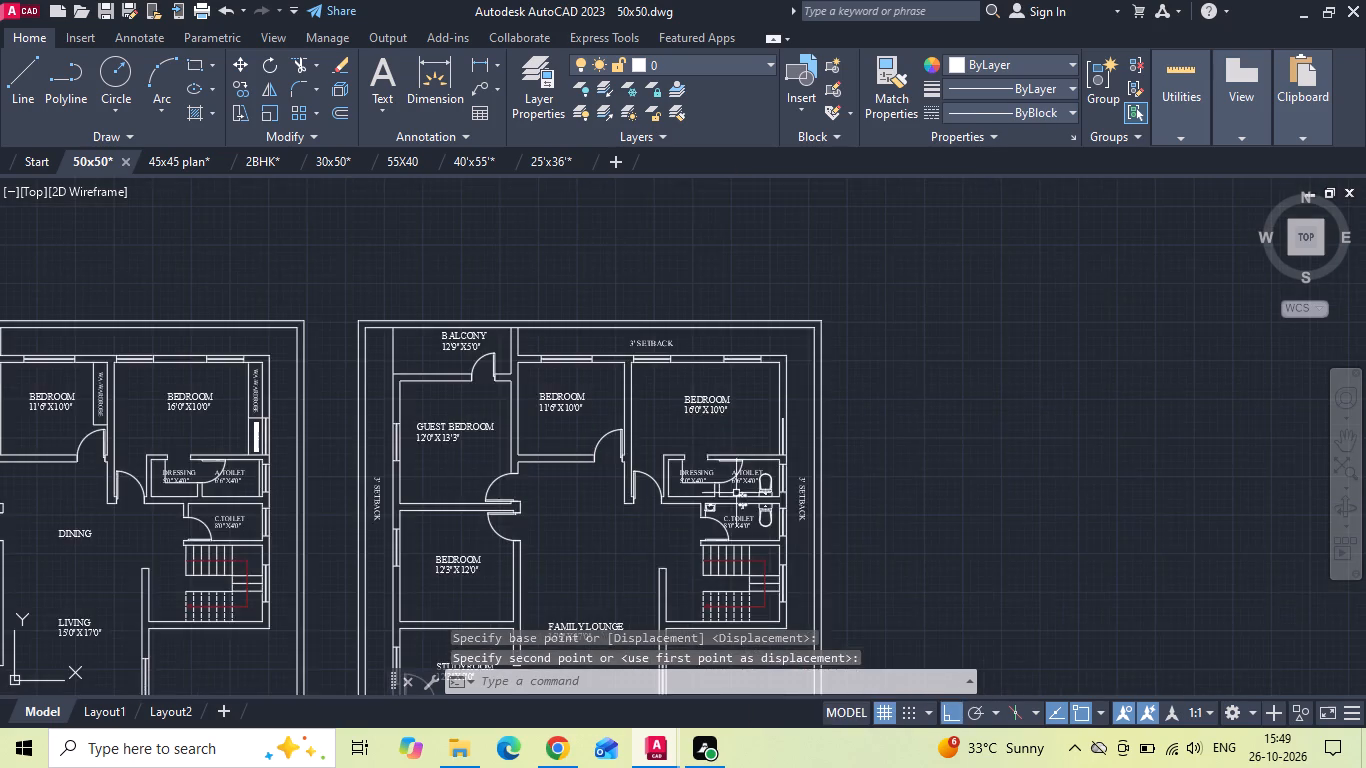
scroll(750, 502, up, 4)
drag(807, 418, 743, 443)
click(652, 467)
key(Delete)
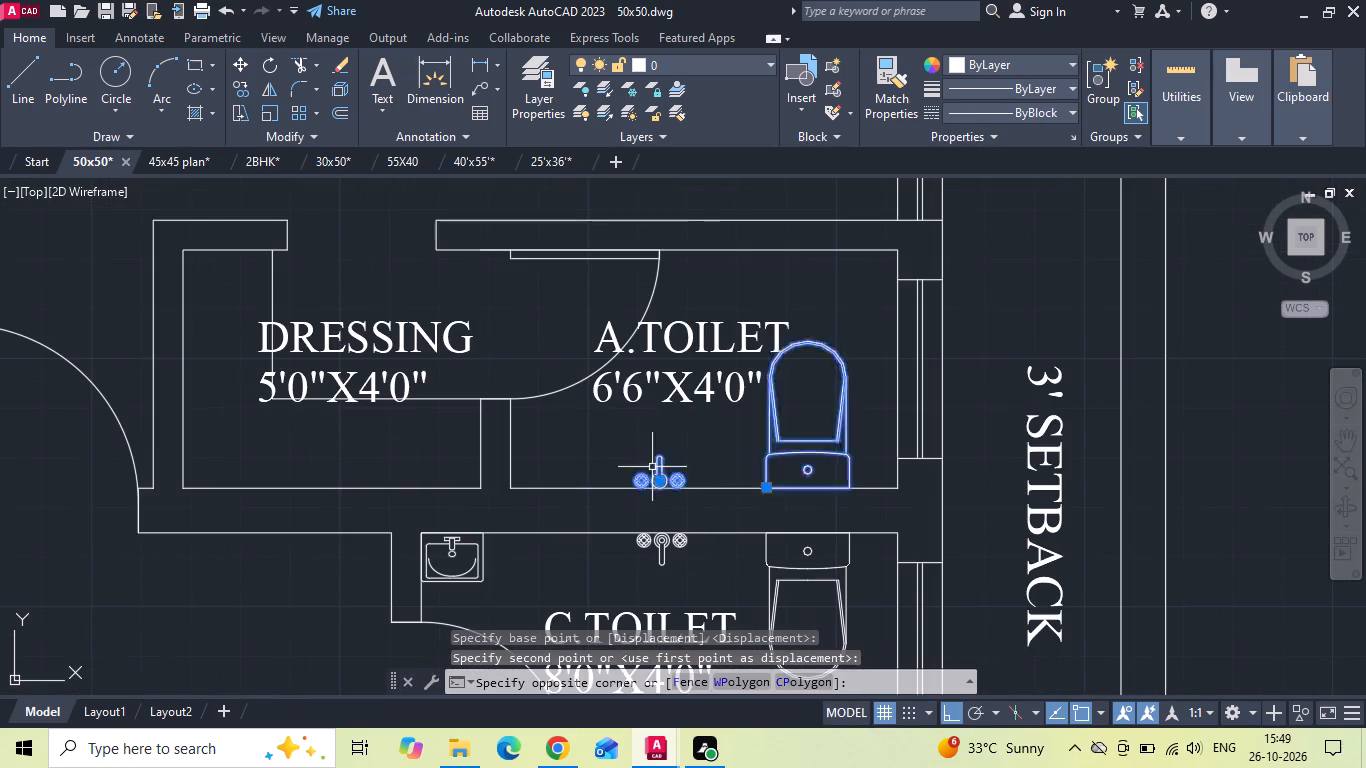
Erase the WC, tap fitting and washbasin from the 8'0"X4'0" C.TOILET.
scroll(663, 424, down, 2)
scroll(713, 501, up, 2)
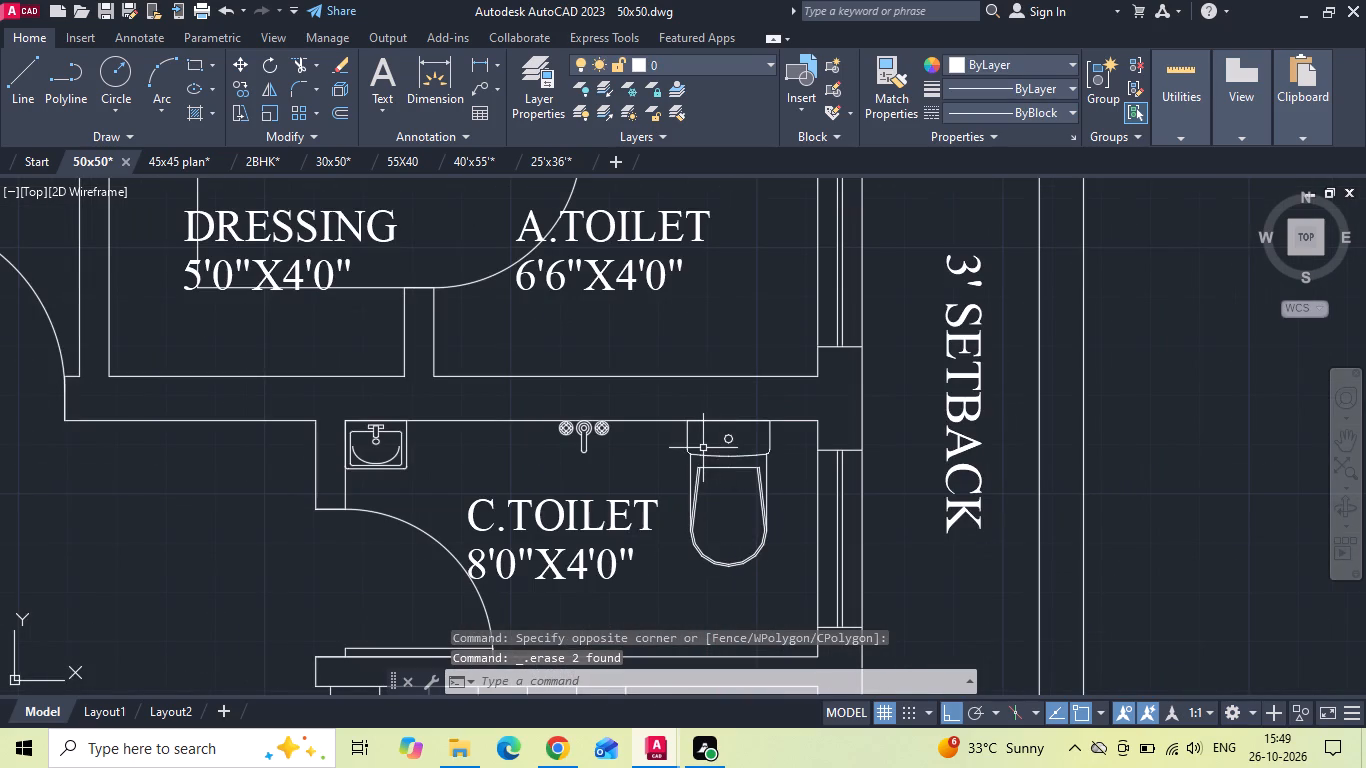
click(703, 448)
click(375, 449)
key(Delete)
Move the A.TOILET 6'6"X4'0" label horizontally toward the window side, shifting it twice to clear most of the door swing.
scroll(655, 387, down, 2)
scroll(785, 444, down, 1)
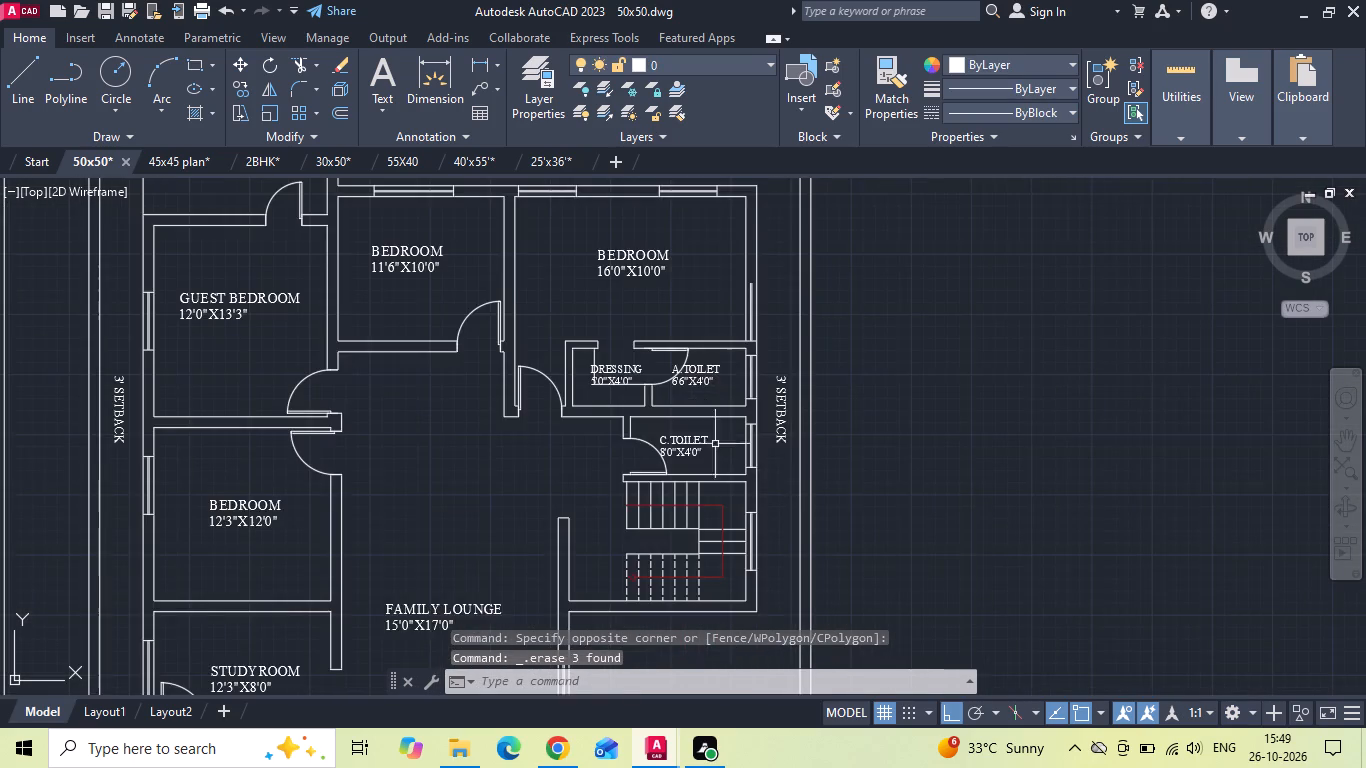
scroll(667, 441, up, 1)
click(704, 338)
right_click(704, 338)
click(691, 364)
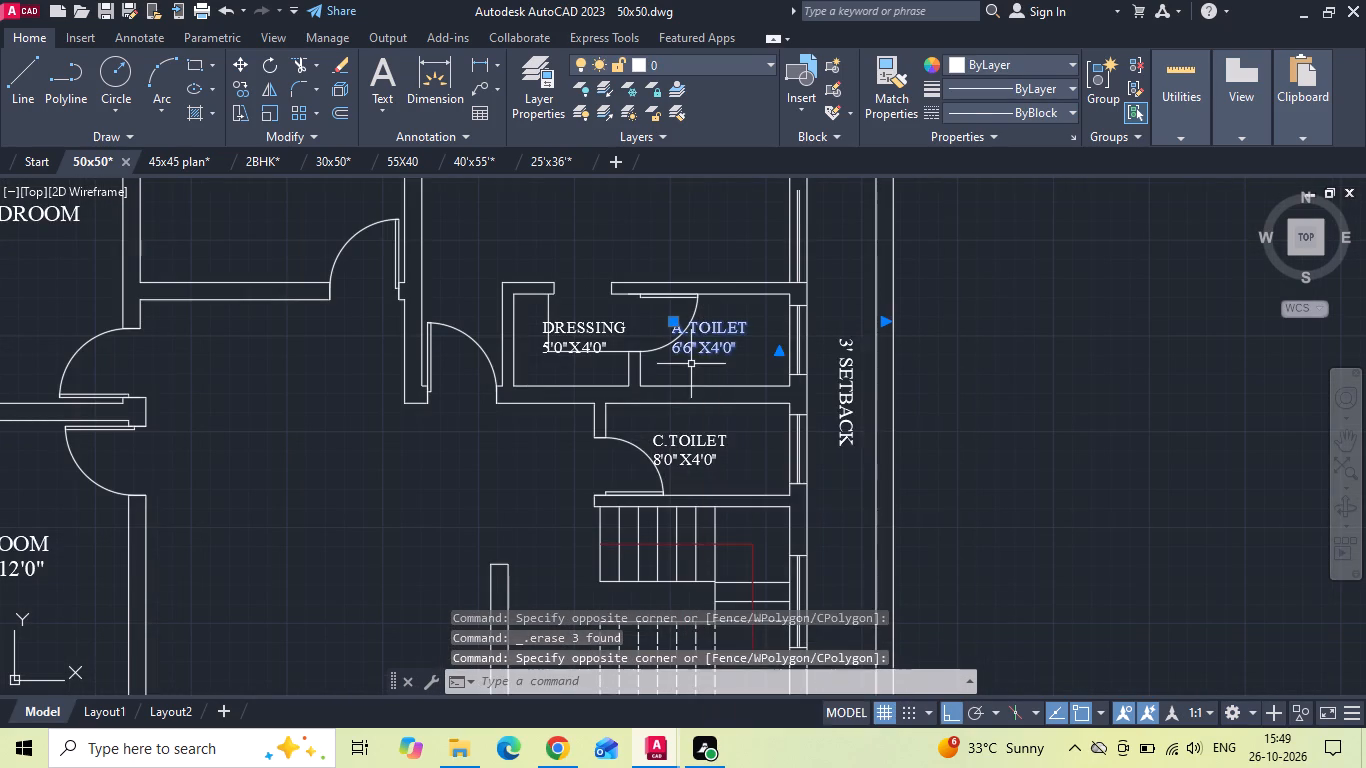
right_click(689, 362)
click(713, 365)
scroll(881, 314, up, 1)
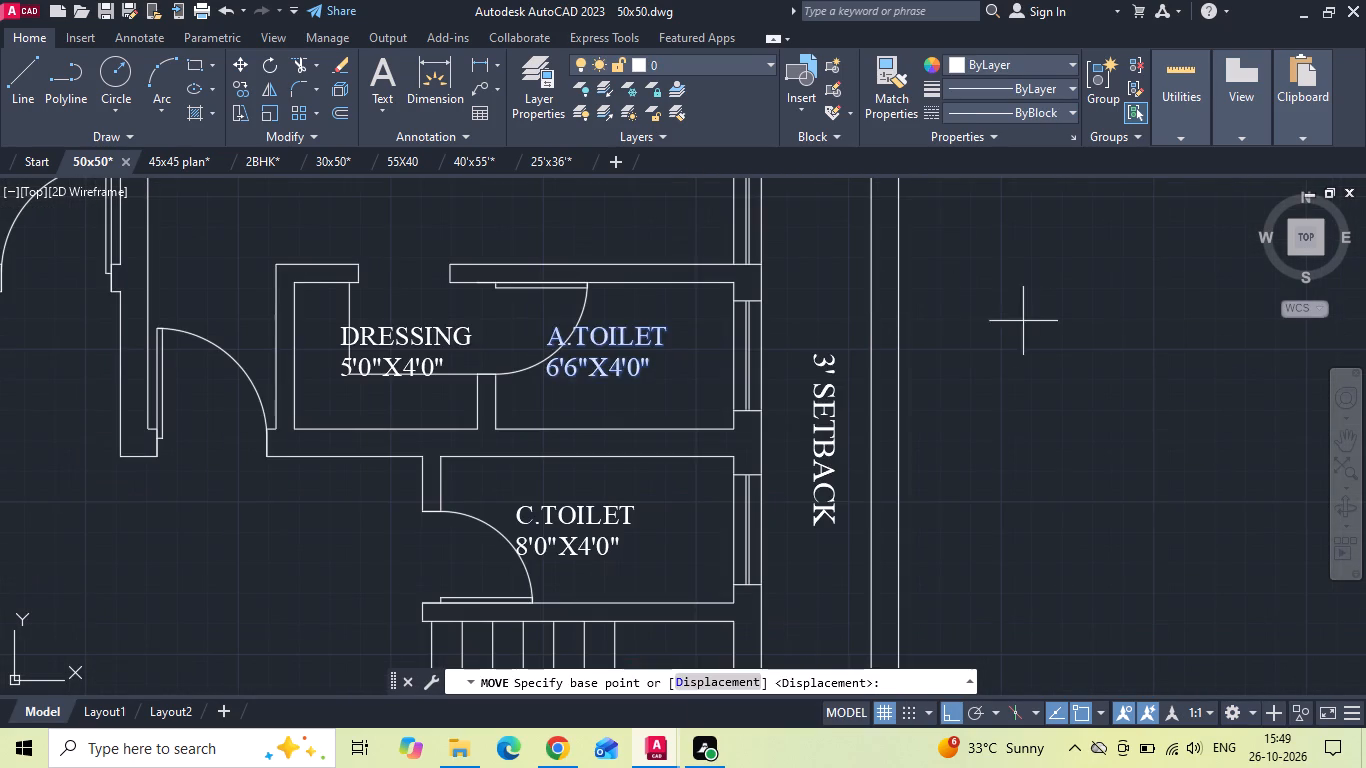
drag(1041, 321, 1050, 321)
click(1061, 317)
click(659, 368)
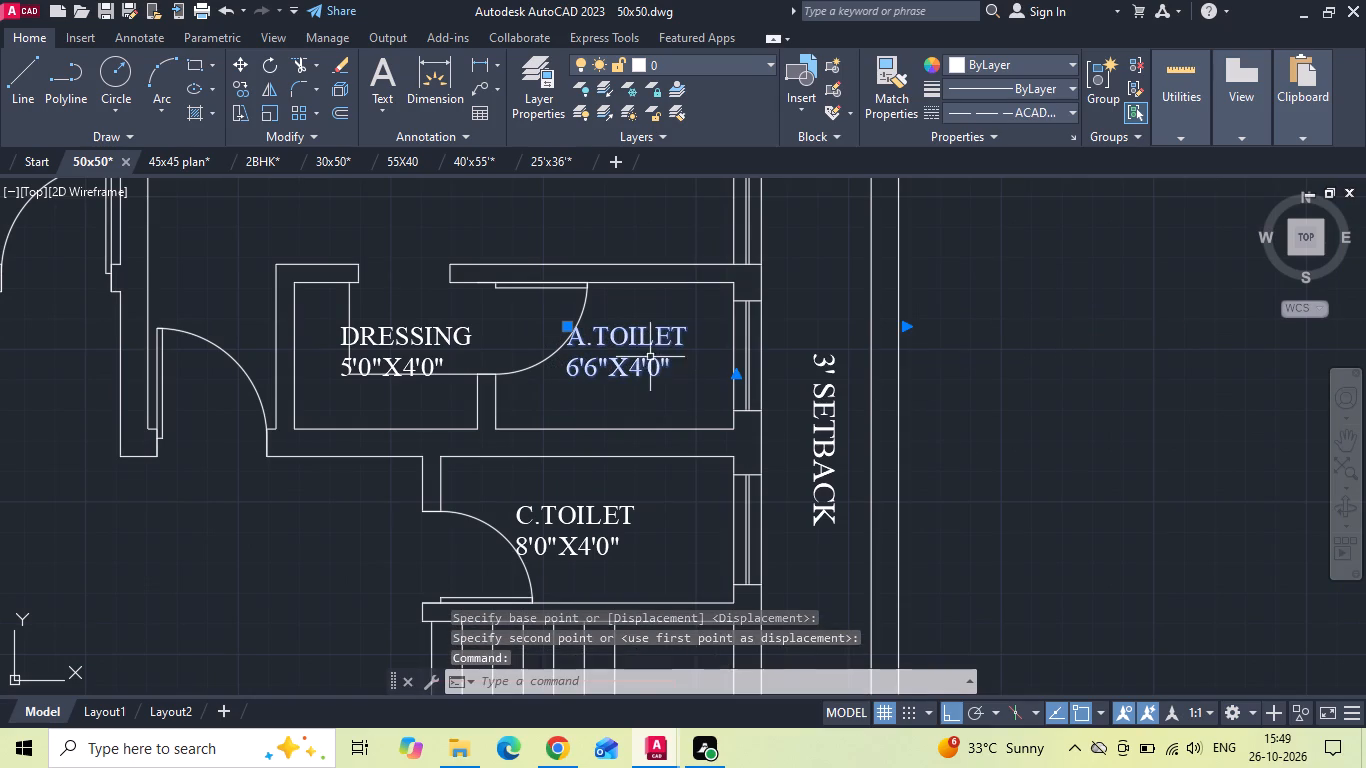
right_click(640, 344)
click(691, 366)
click(1076, 365)
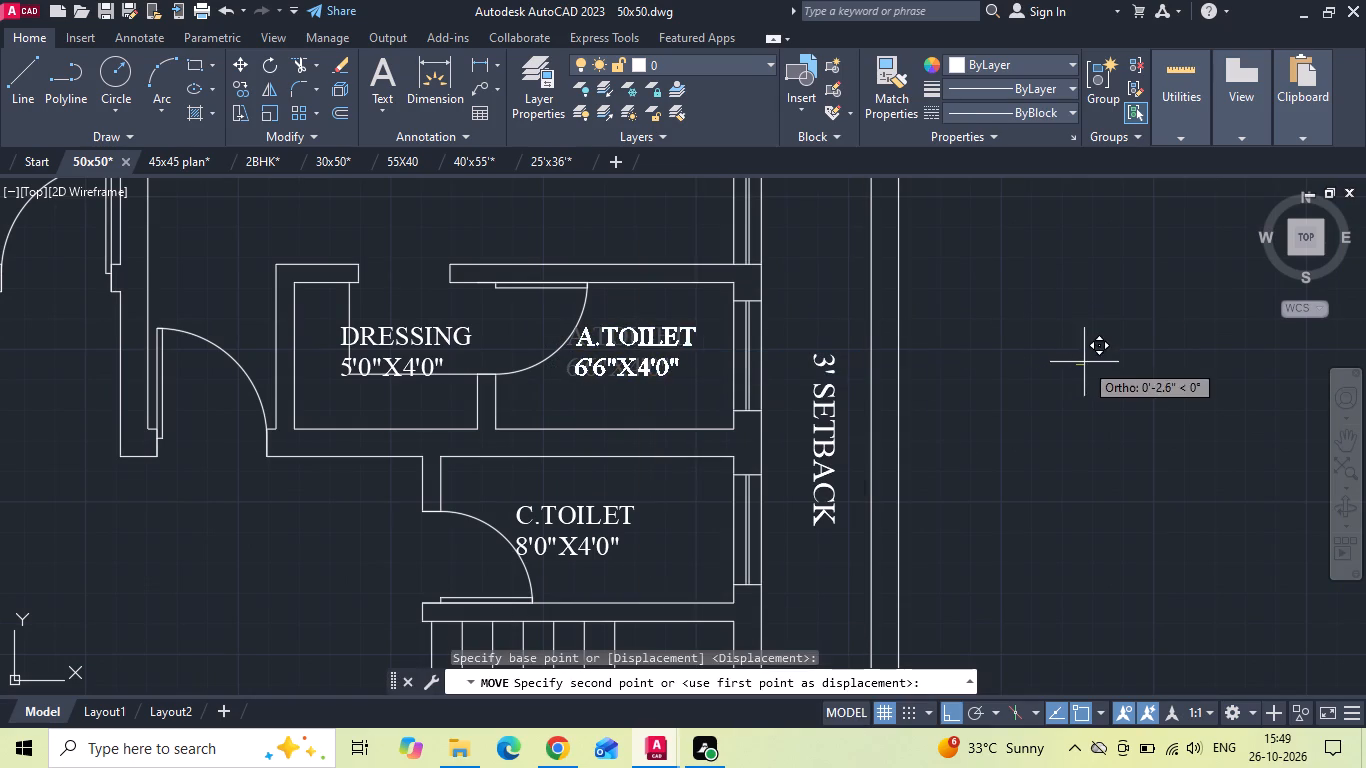
click(1084, 362)
Move the C.TOILET 8'0"X4'0" label horizontally toward the window side, clear of the door swing.
click(571, 540)
right_click(553, 506)
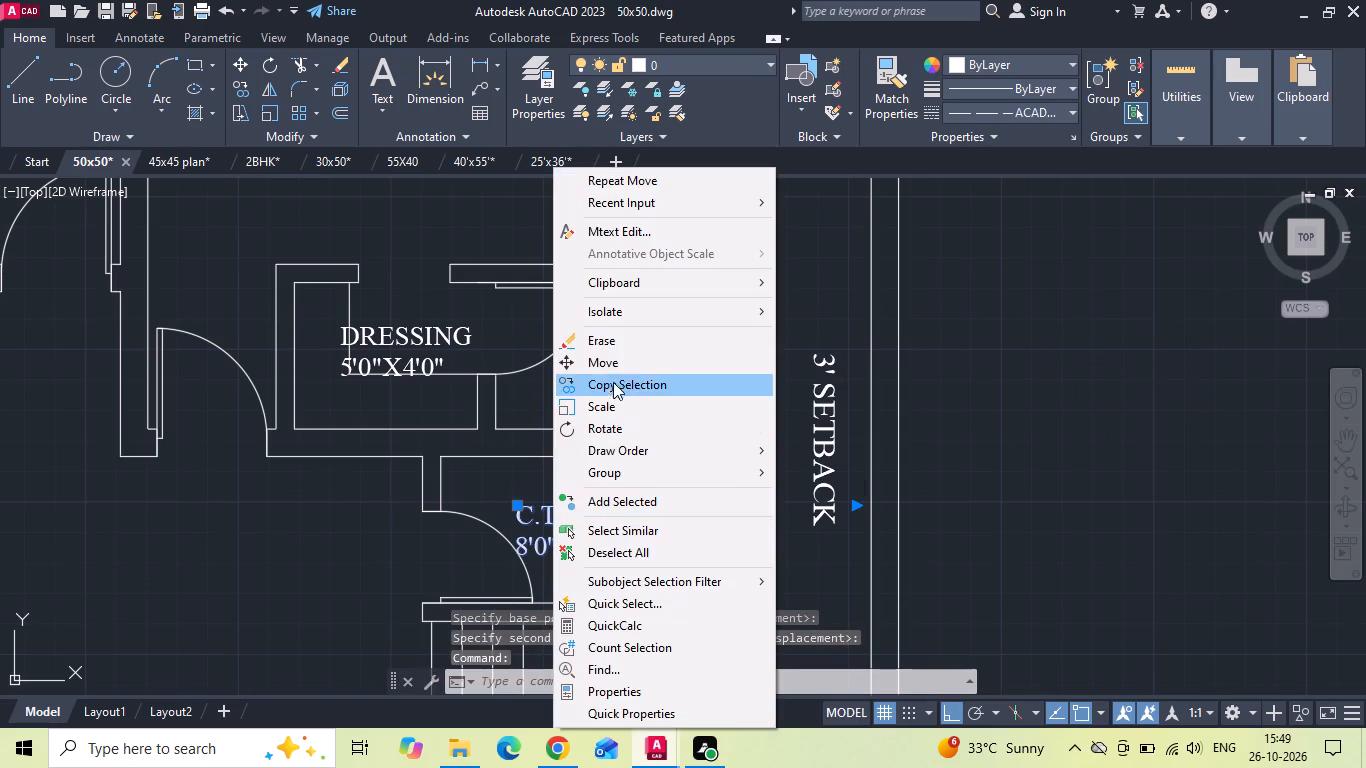
click(626, 360)
click(648, 529)
click(671, 530)
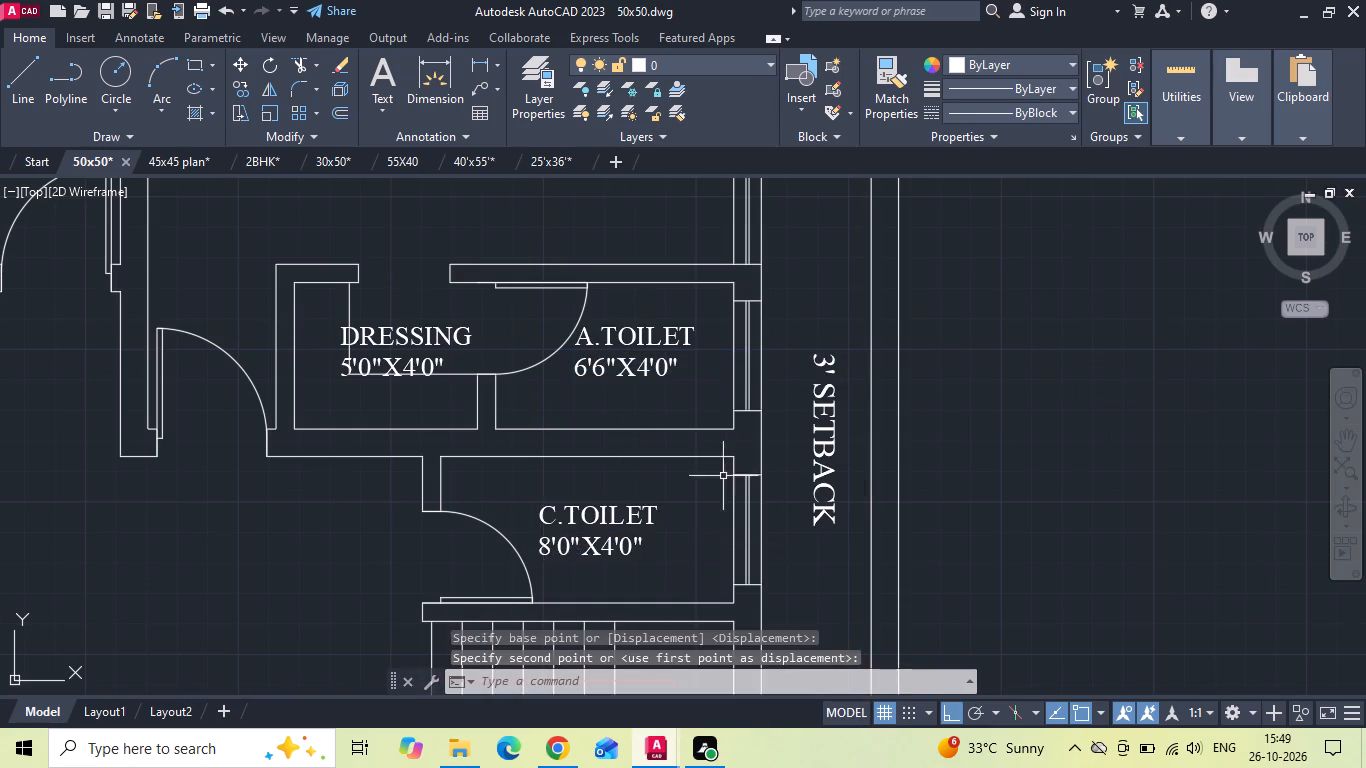
Save the 50x50 drawing.
scroll(831, 404, down, 5)
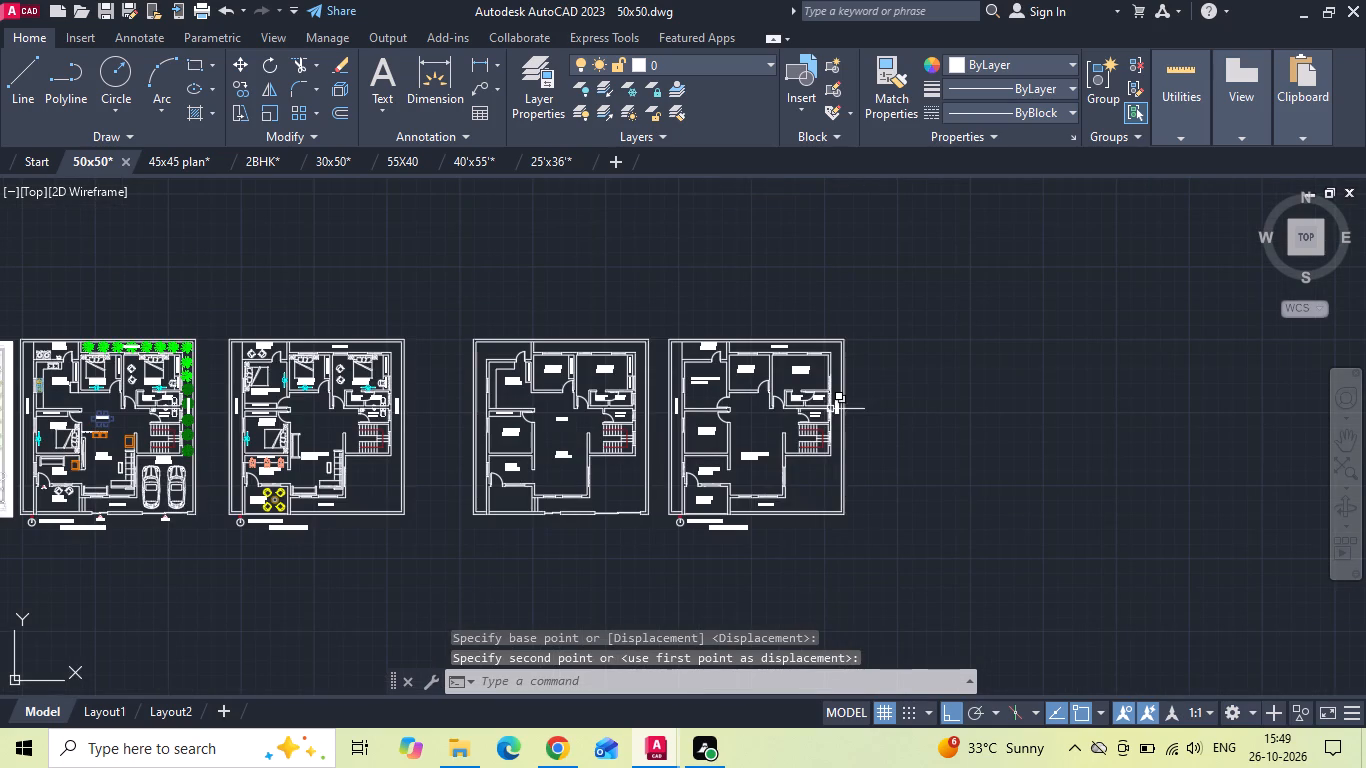
key(ctrl+s)
key(ctrl+s)
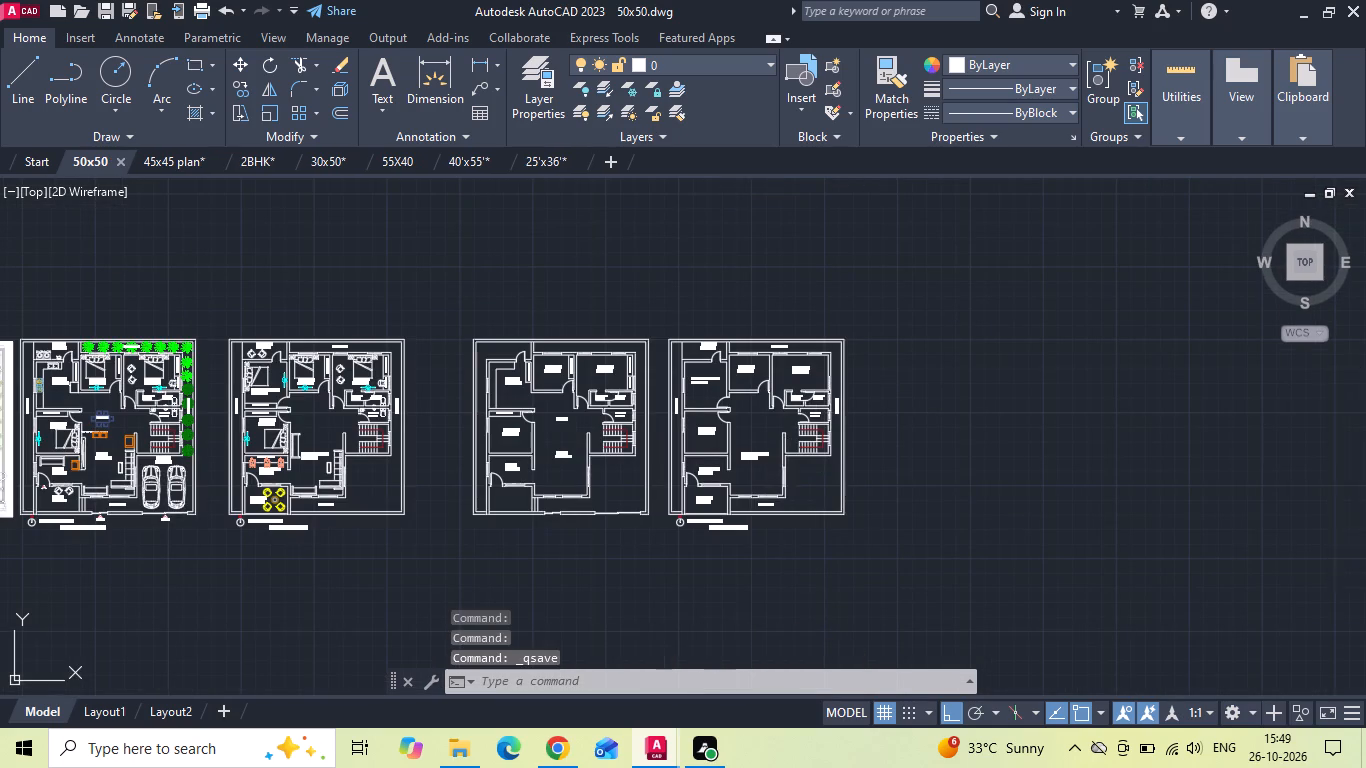
Copy the furnished ground floor plan's north symbol, NORTH FACING PLAN and GROUND FLOOR PLAN titles, and both ENTRY labels with arrows to the stripped ground floor copy.
scroll(709, 498, up, 2)
scroll(786, 507, down, 2)
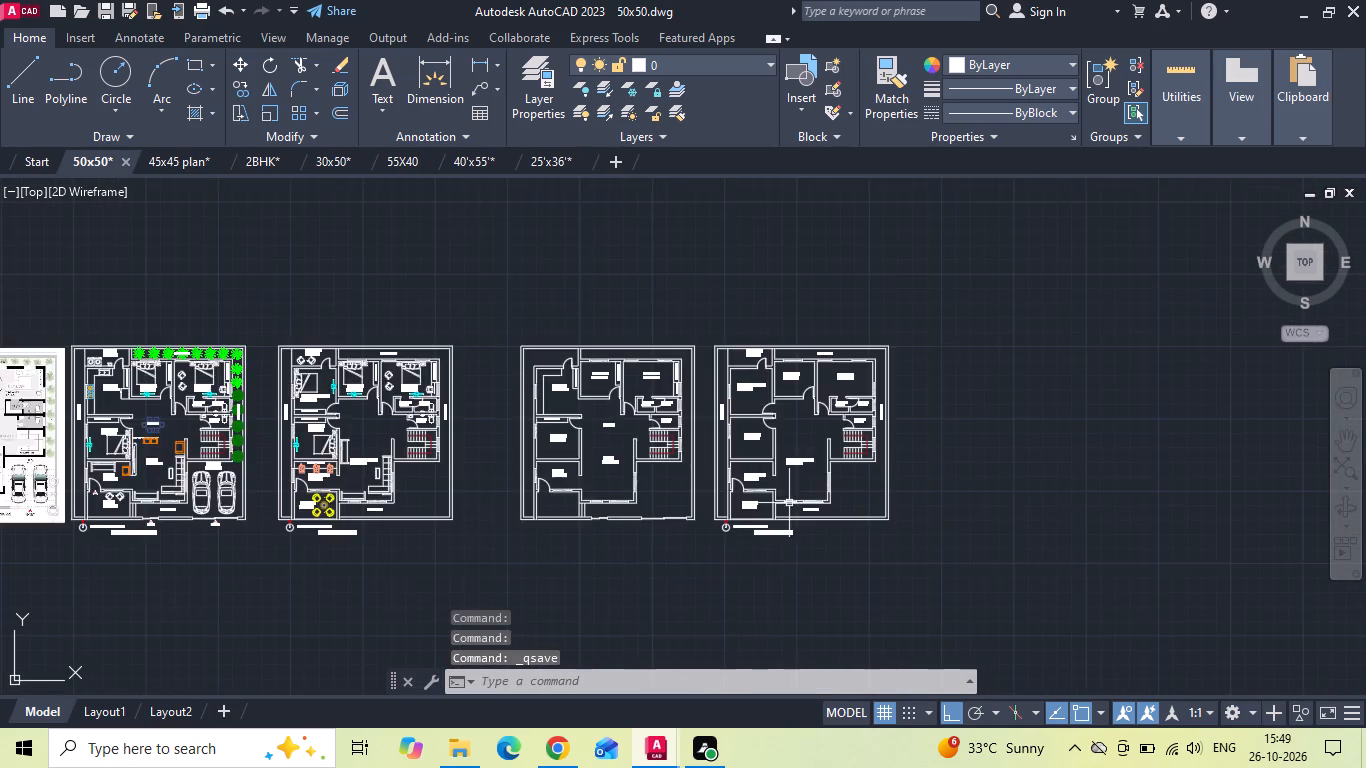
scroll(317, 509, up, 1)
scroll(150, 576, up, 1)
middle_drag(150, 575, 409, 551)
scroll(176, 505, up, 1)
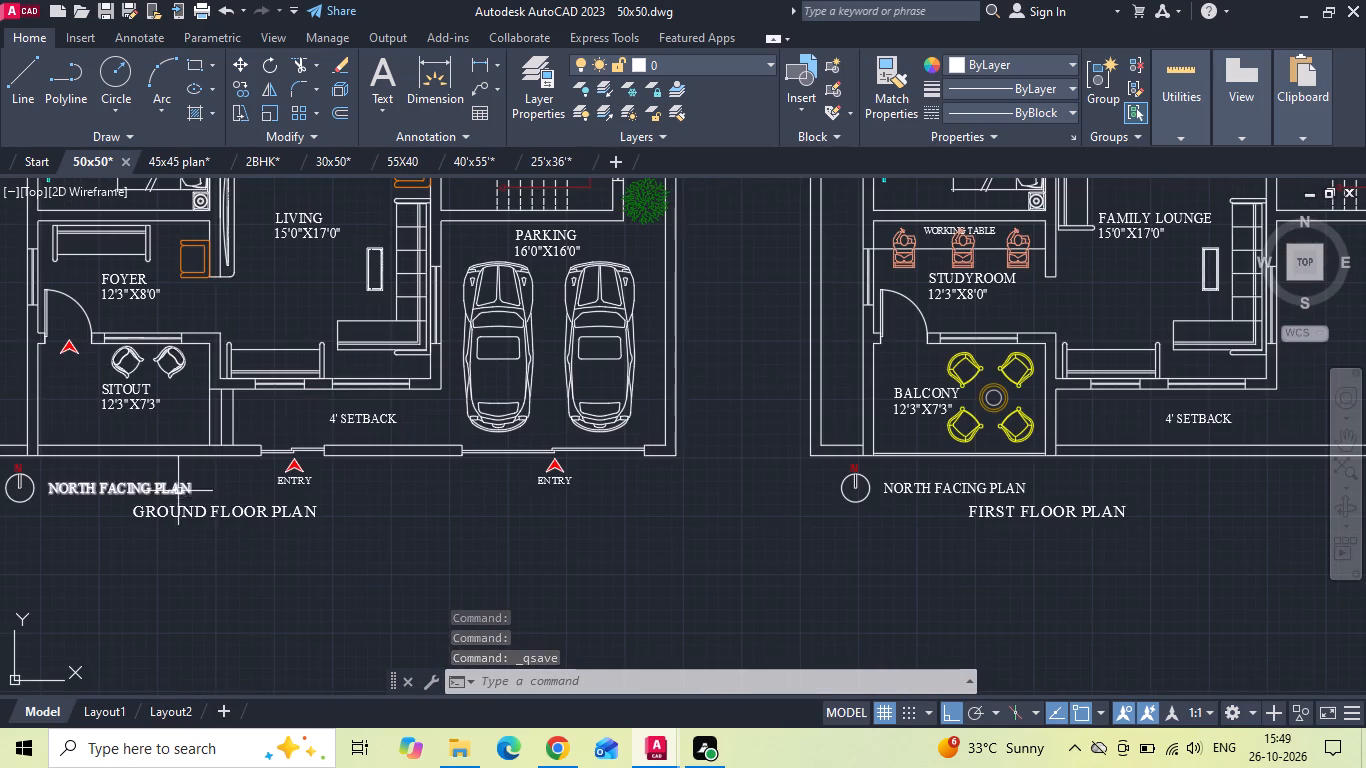
middle_drag(214, 475, 306, 476)
drag(328, 465, 297, 512)
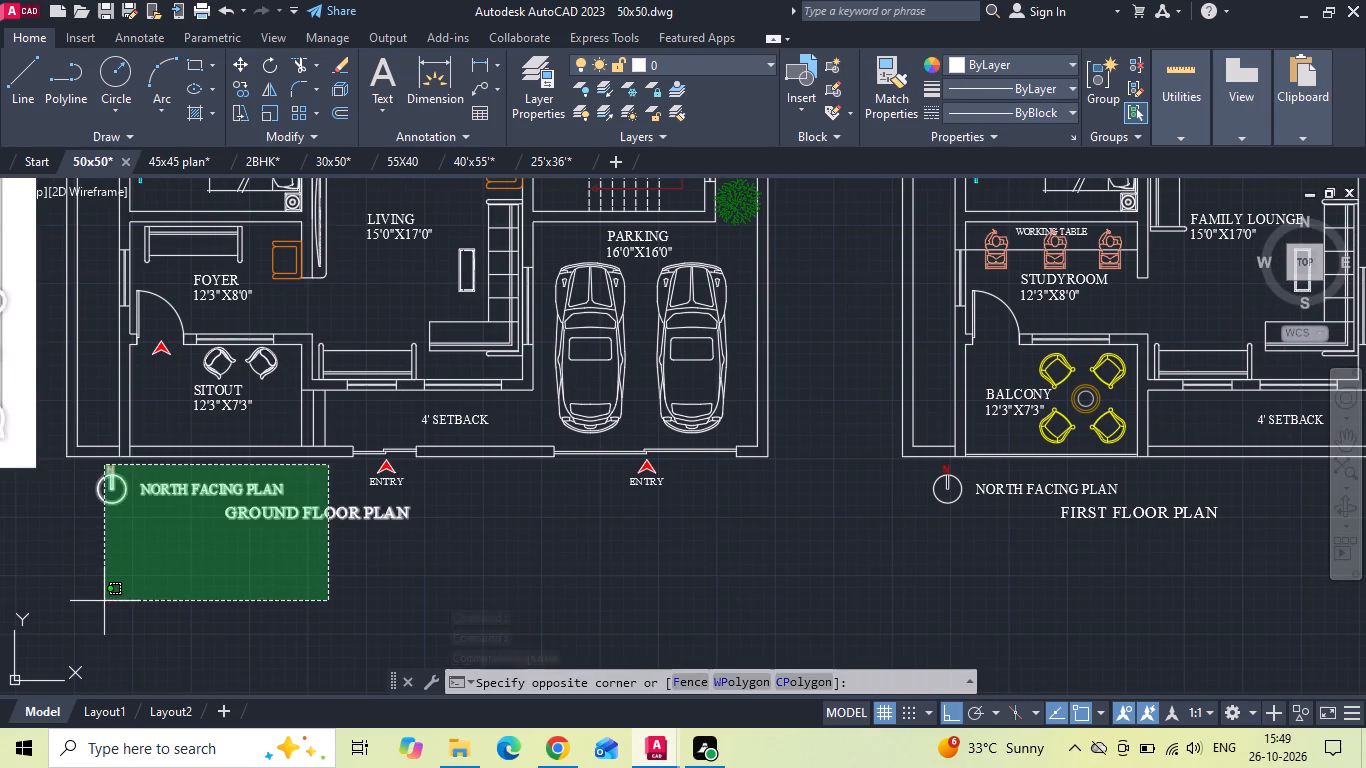
click(104, 598)
scroll(347, 538, down, 2)
scroll(351, 540, up, 3)
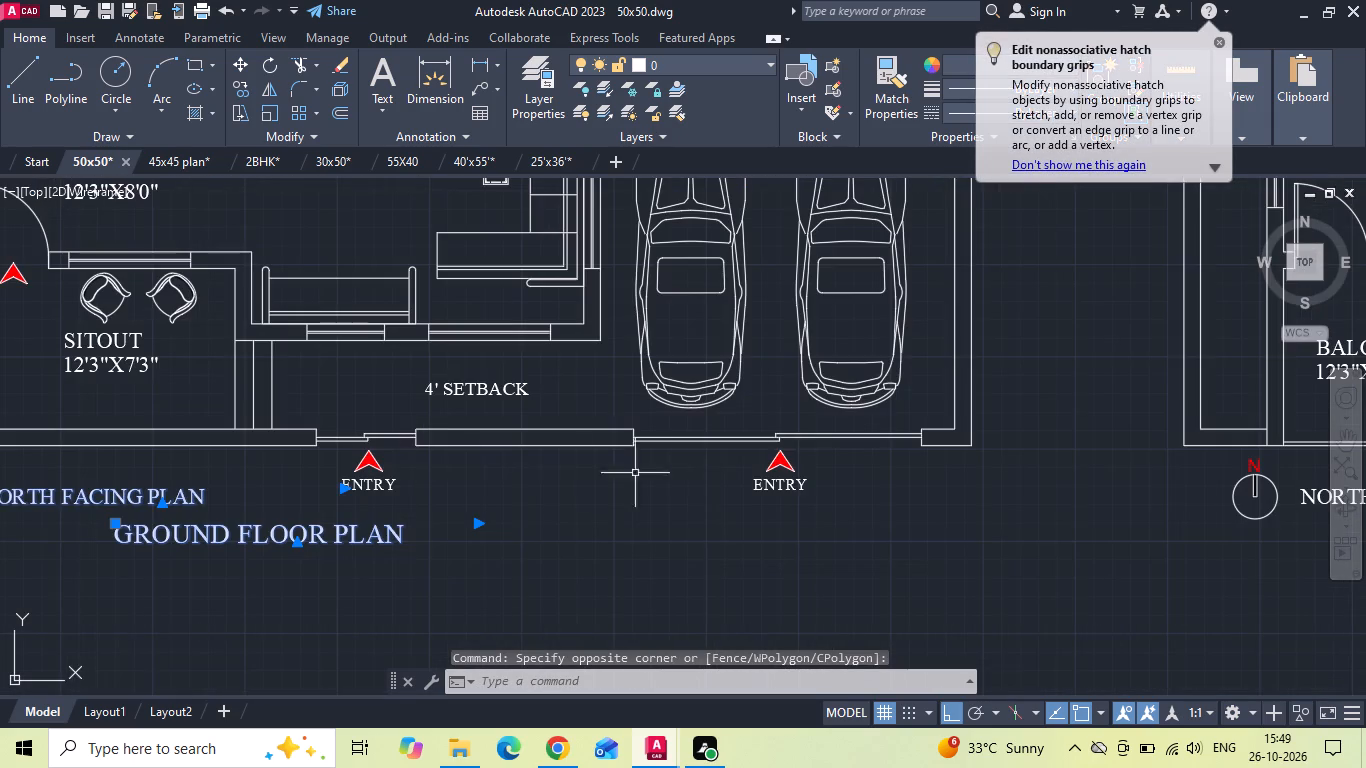
click(851, 472)
right_click(341, 525)
click(341, 525)
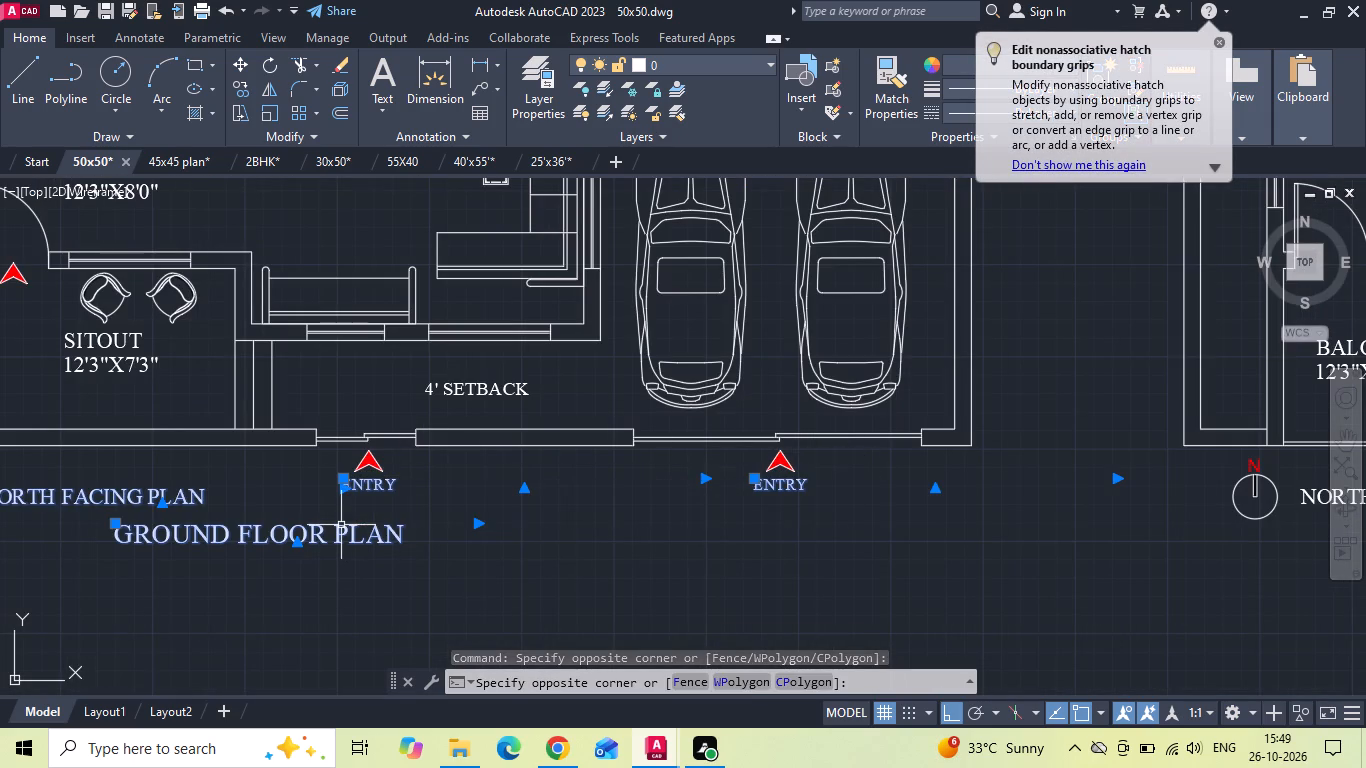
right_click(341, 525)
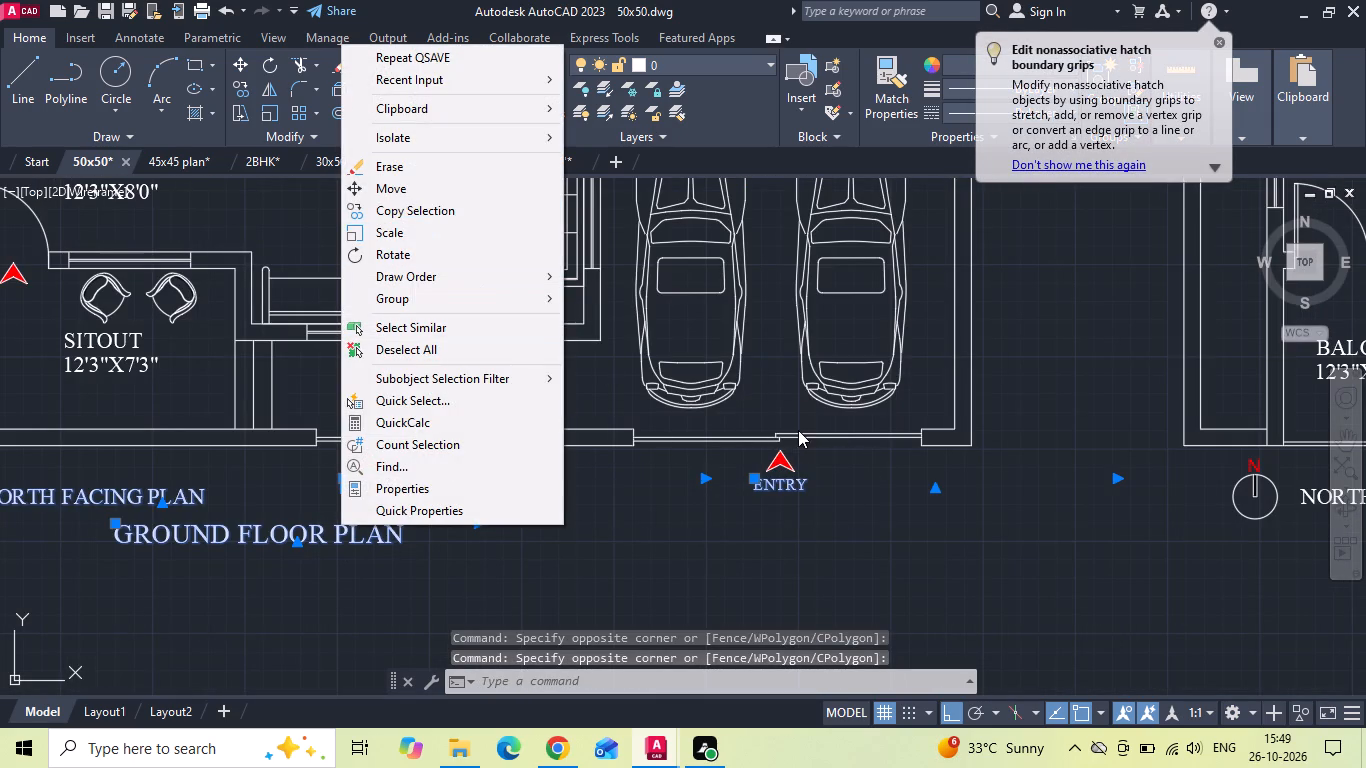
click(791, 471)
click(836, 451)
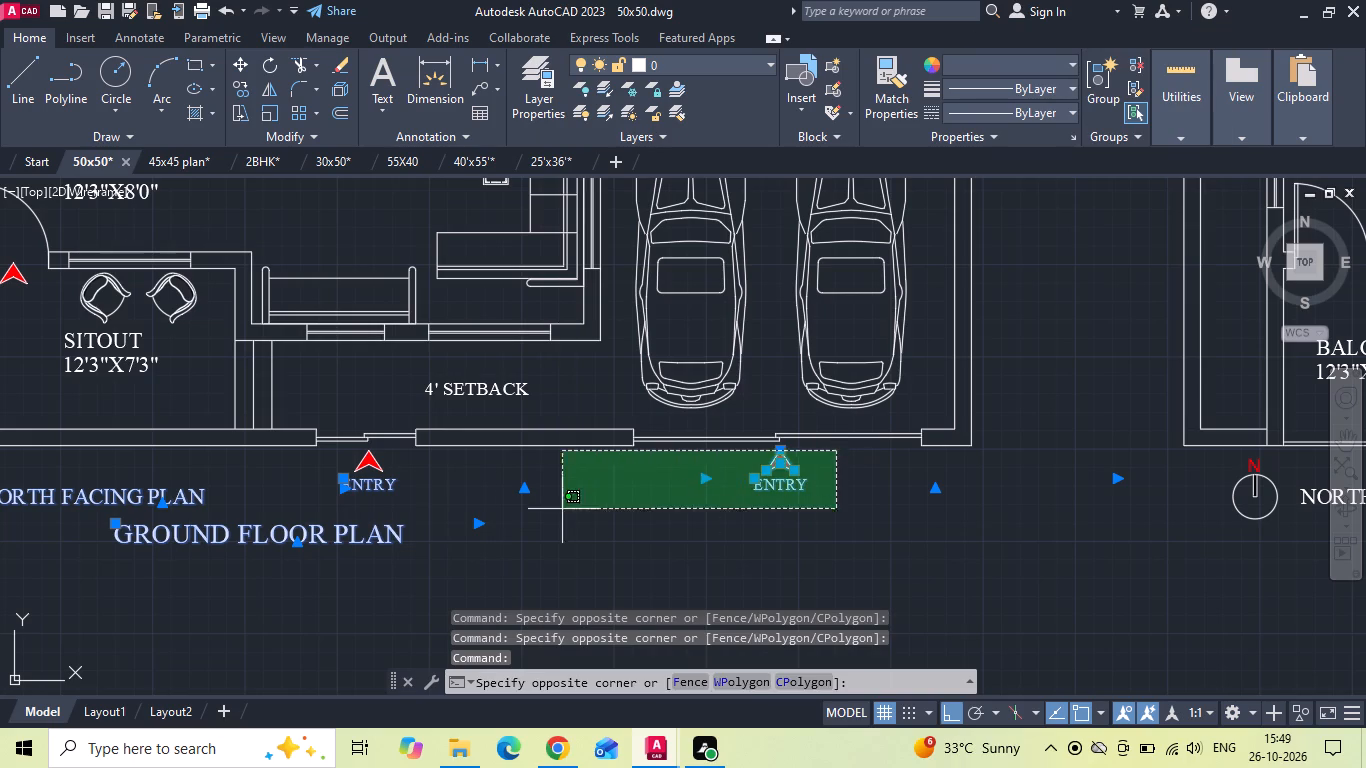
click(340, 524)
right_click(332, 520)
click(453, 207)
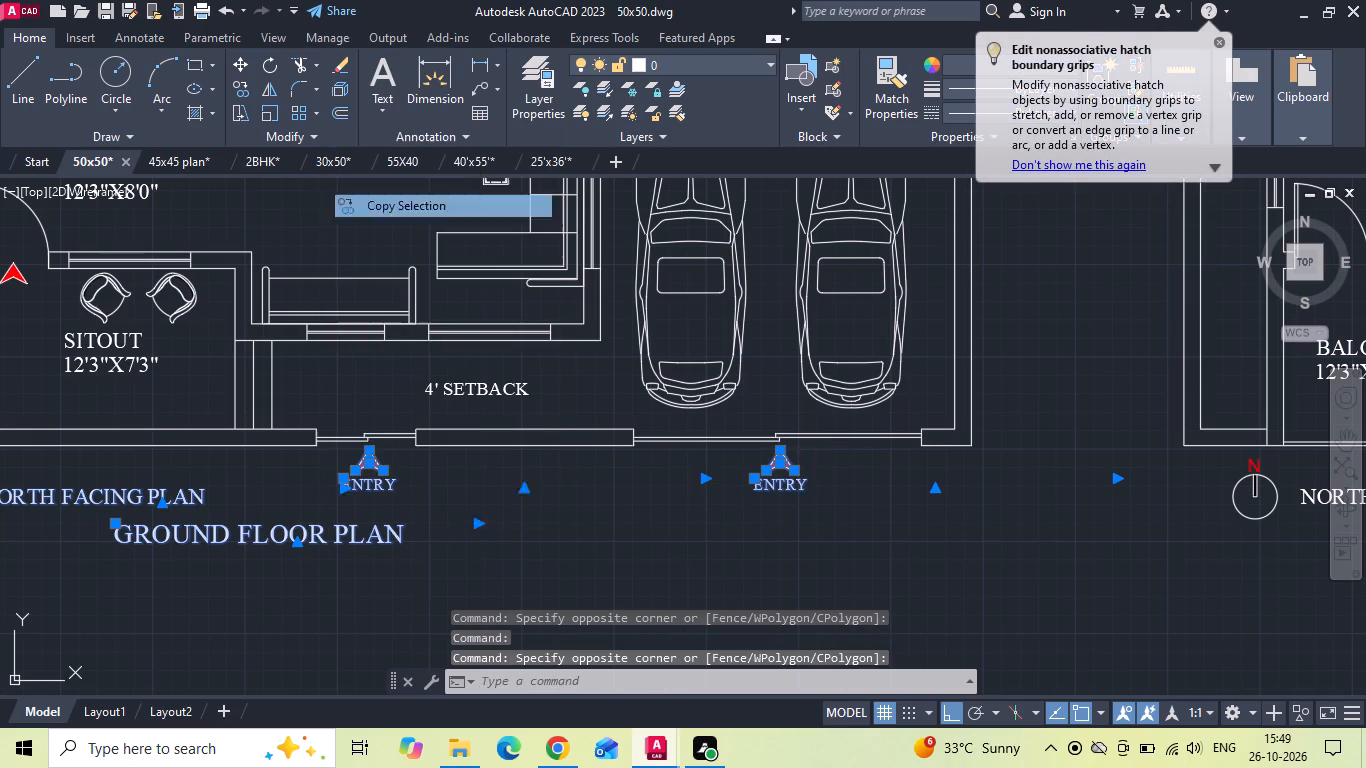
click(973, 443)
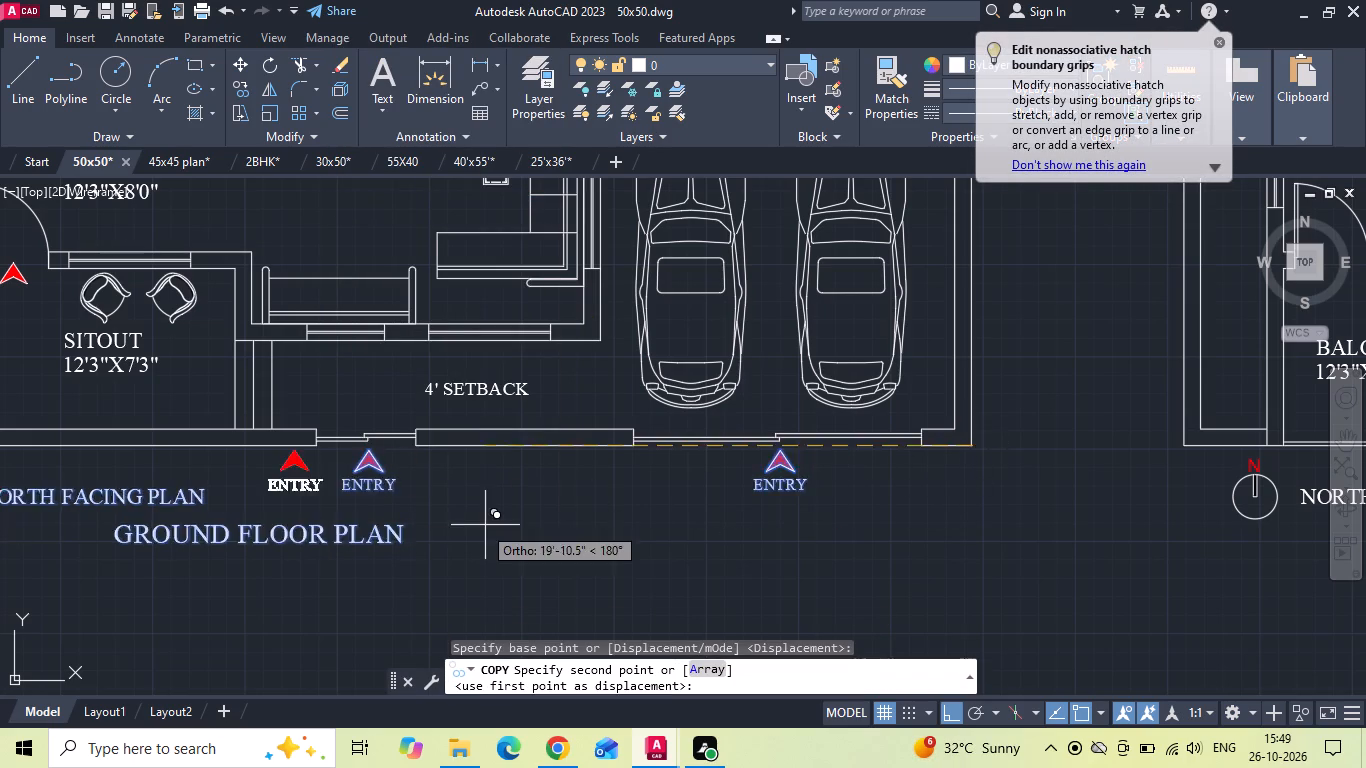
scroll(471, 527, down, 1)
middle_drag(983, 544, 434, 545)
scroll(428, 545, down, 2)
scroll(1117, 552, up, 3)
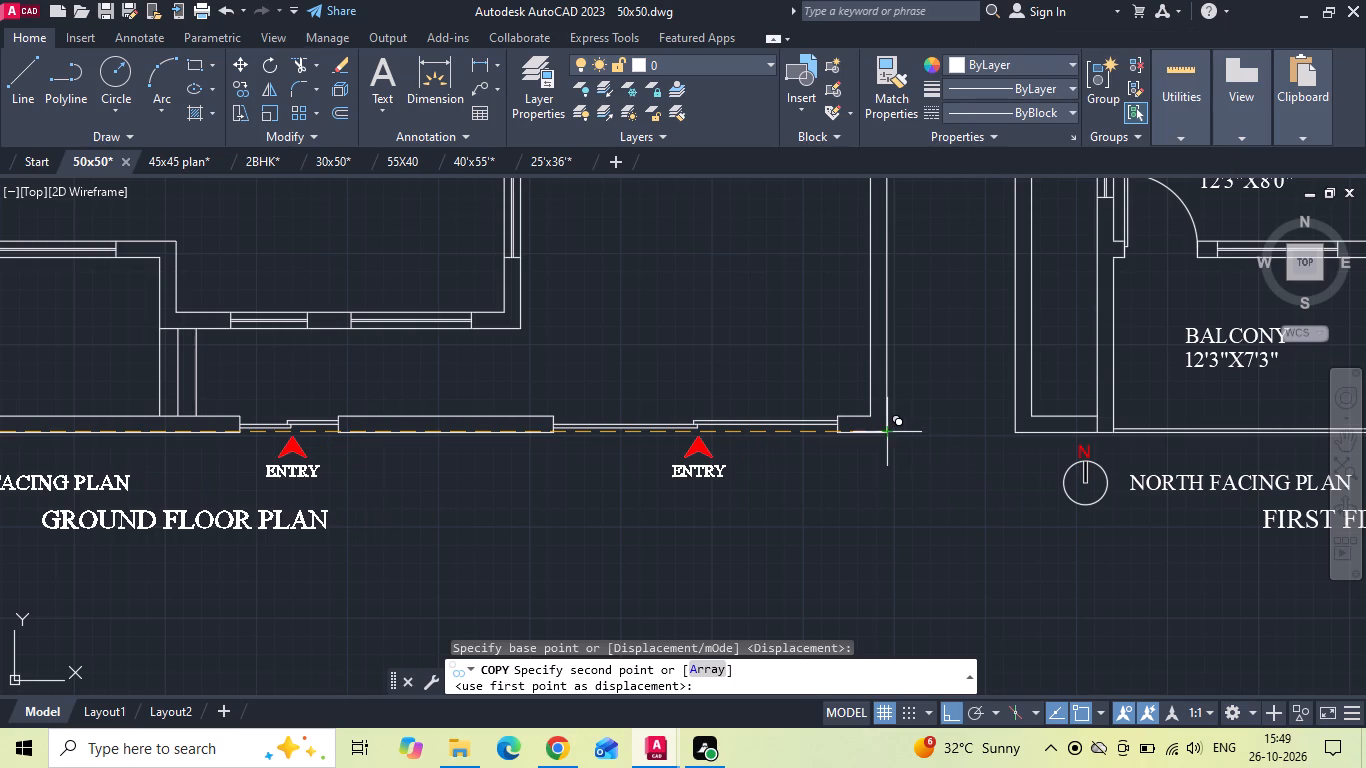
click(885, 429)
key(Escape)
Save the 50x50 drawing with the added ground floor titles and entry marks.
key(ctrl+s)
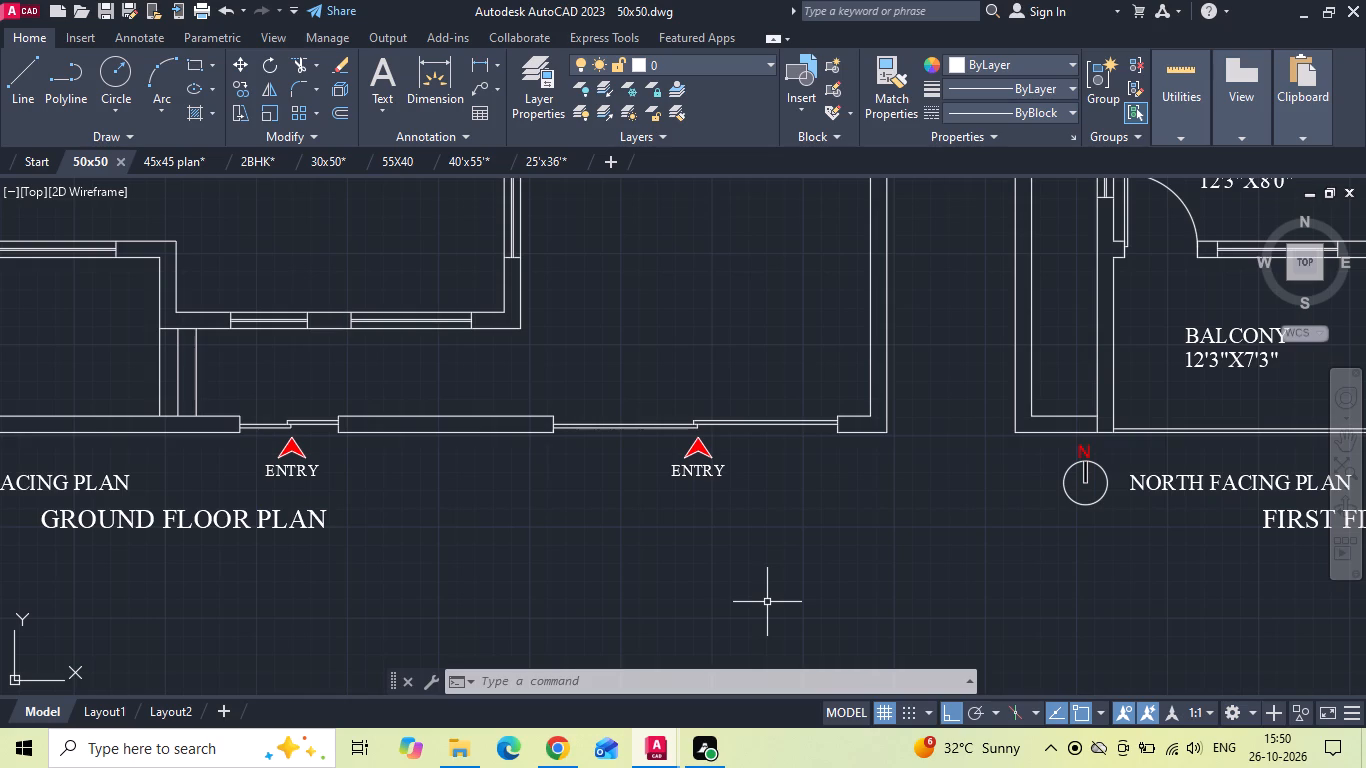
key(ctrl+s)
key(ctrl+s)
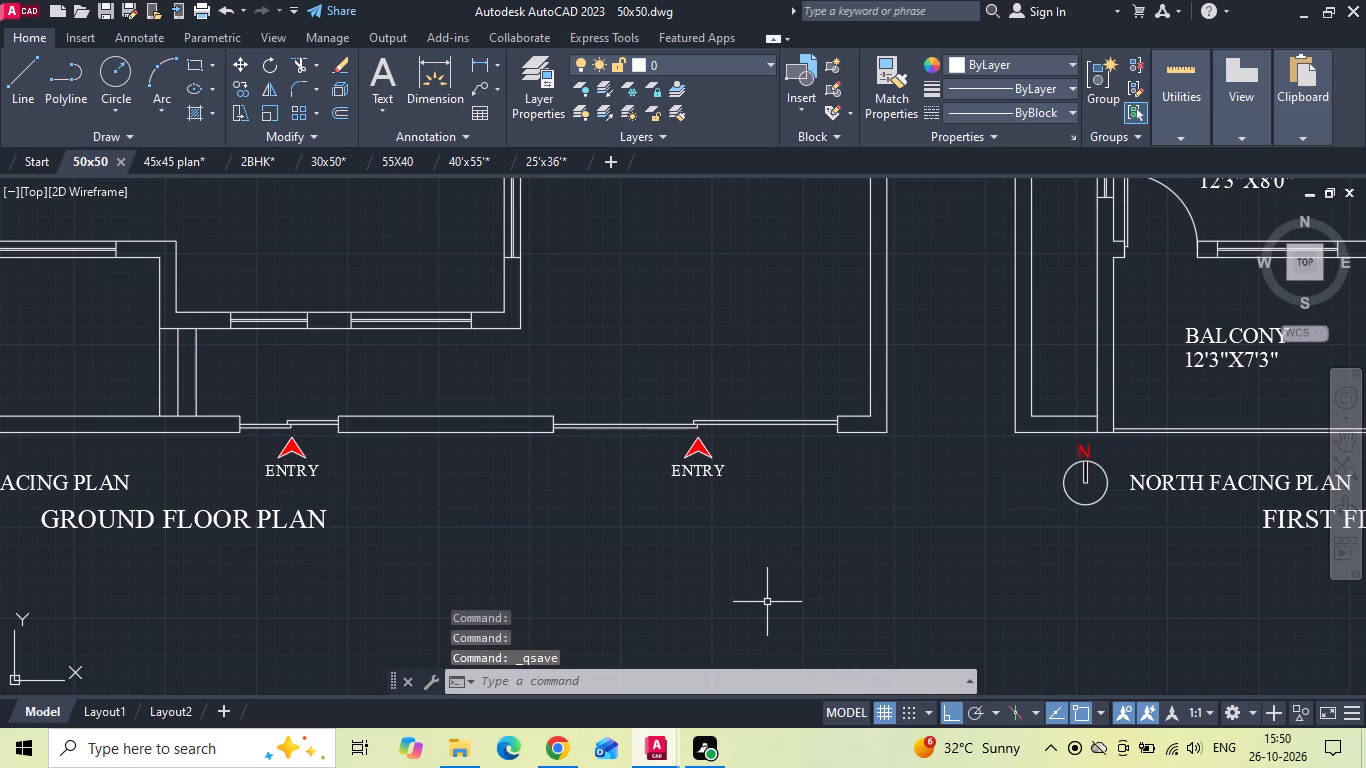
Erase the separate smaller furnished plan and the white reference plan image beside the furnished ground floor plan.
scroll(838, 375, down, 3)
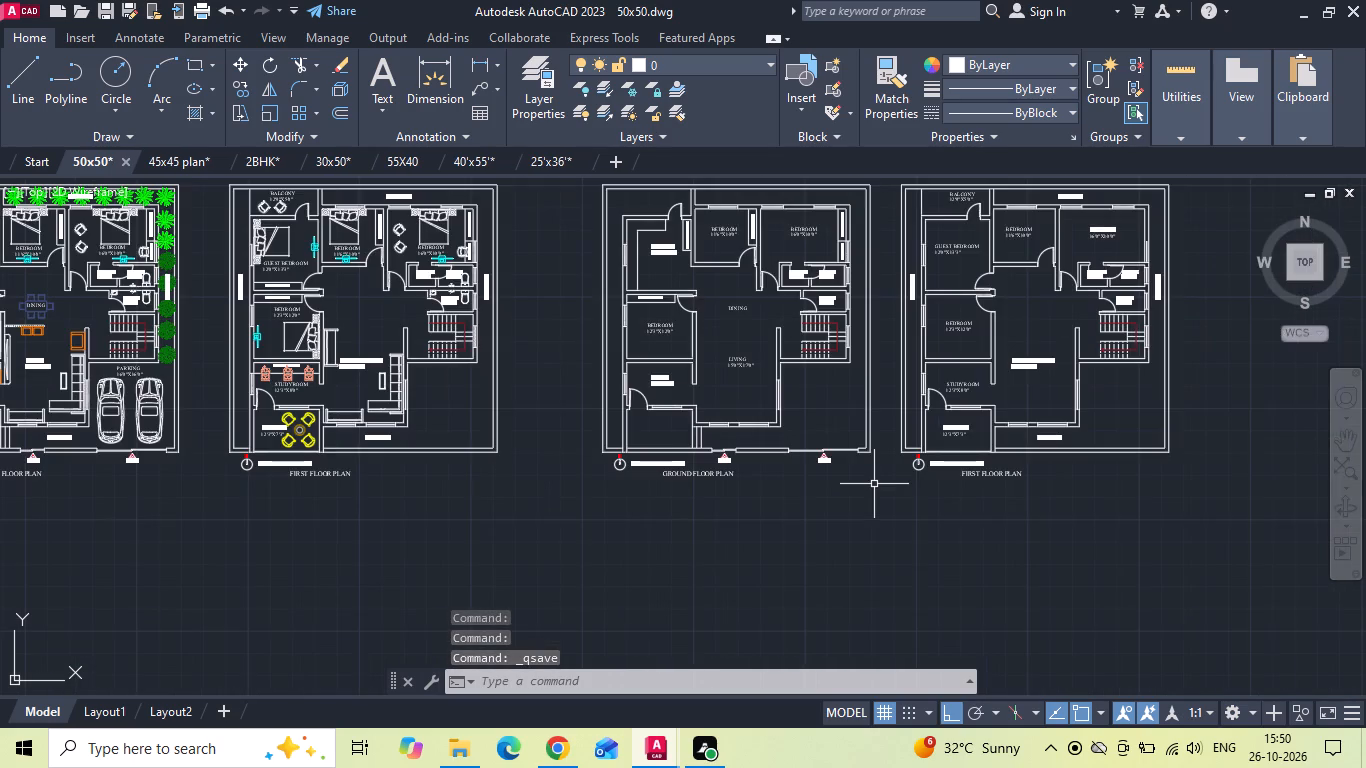
scroll(867, 511, down, 1)
middle_drag(412, 380, 675, 380)
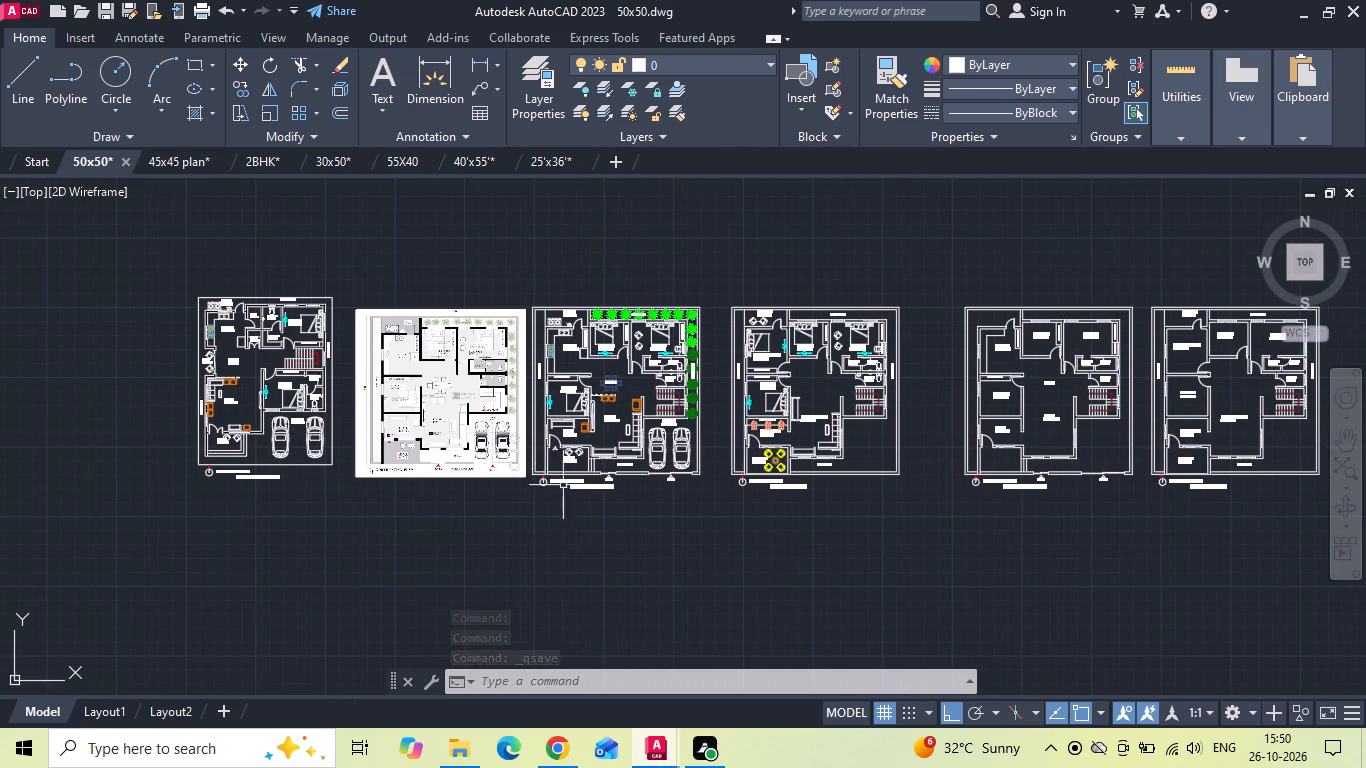
drag(416, 249, 404, 260)
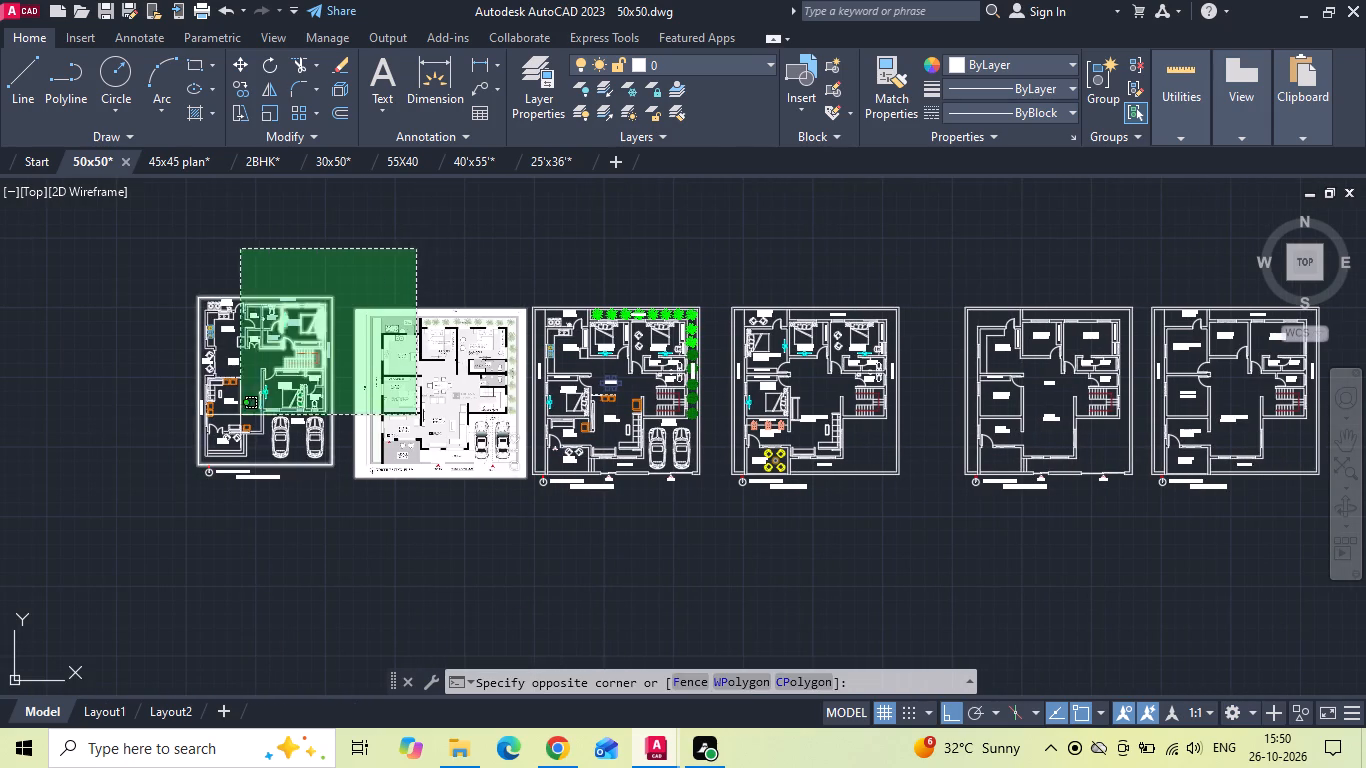
click(158, 532)
key(Delete)
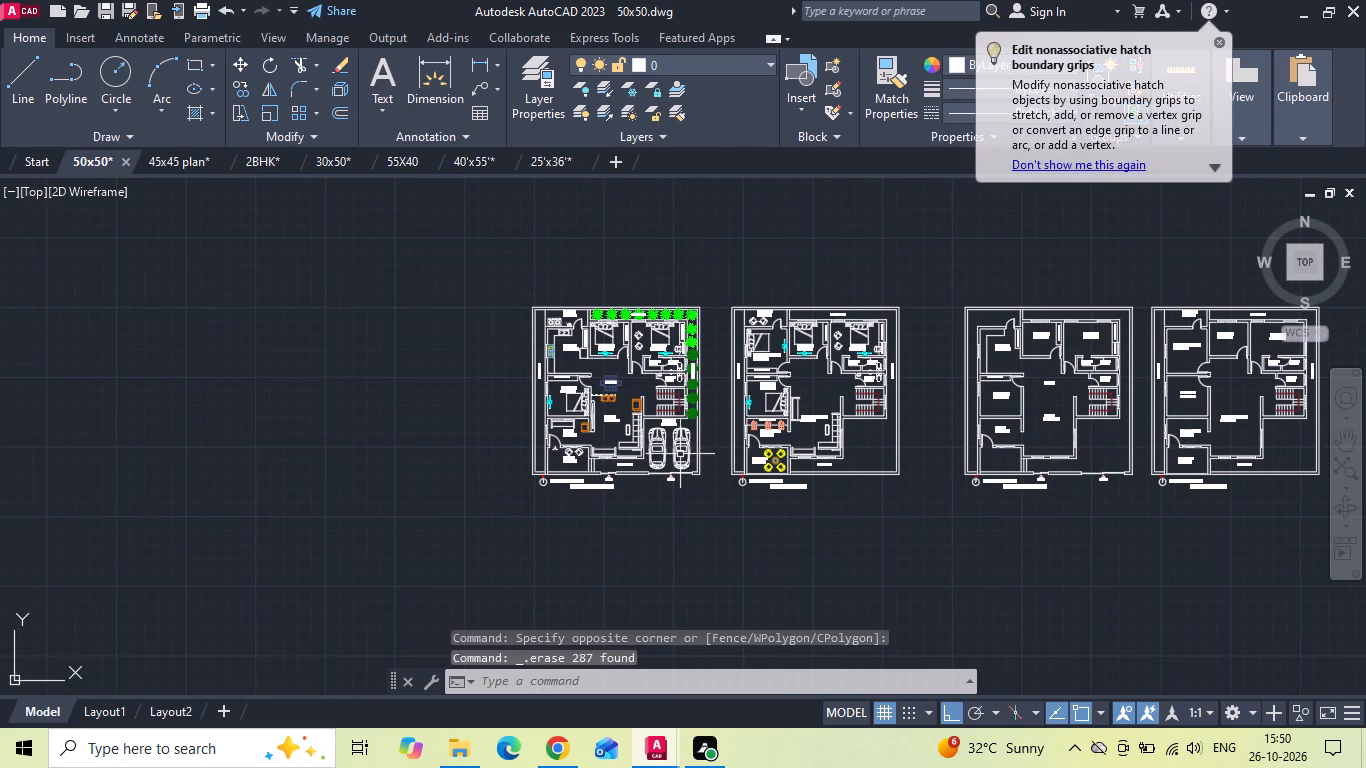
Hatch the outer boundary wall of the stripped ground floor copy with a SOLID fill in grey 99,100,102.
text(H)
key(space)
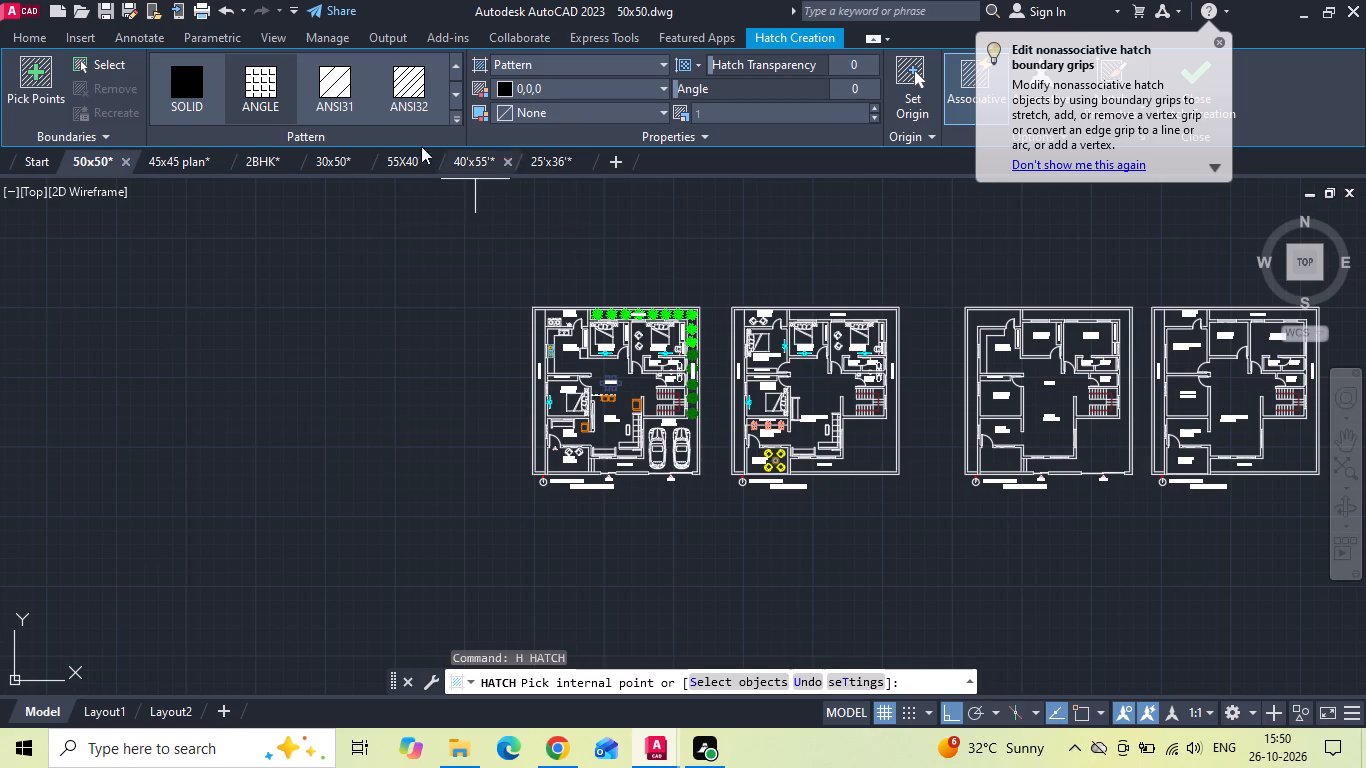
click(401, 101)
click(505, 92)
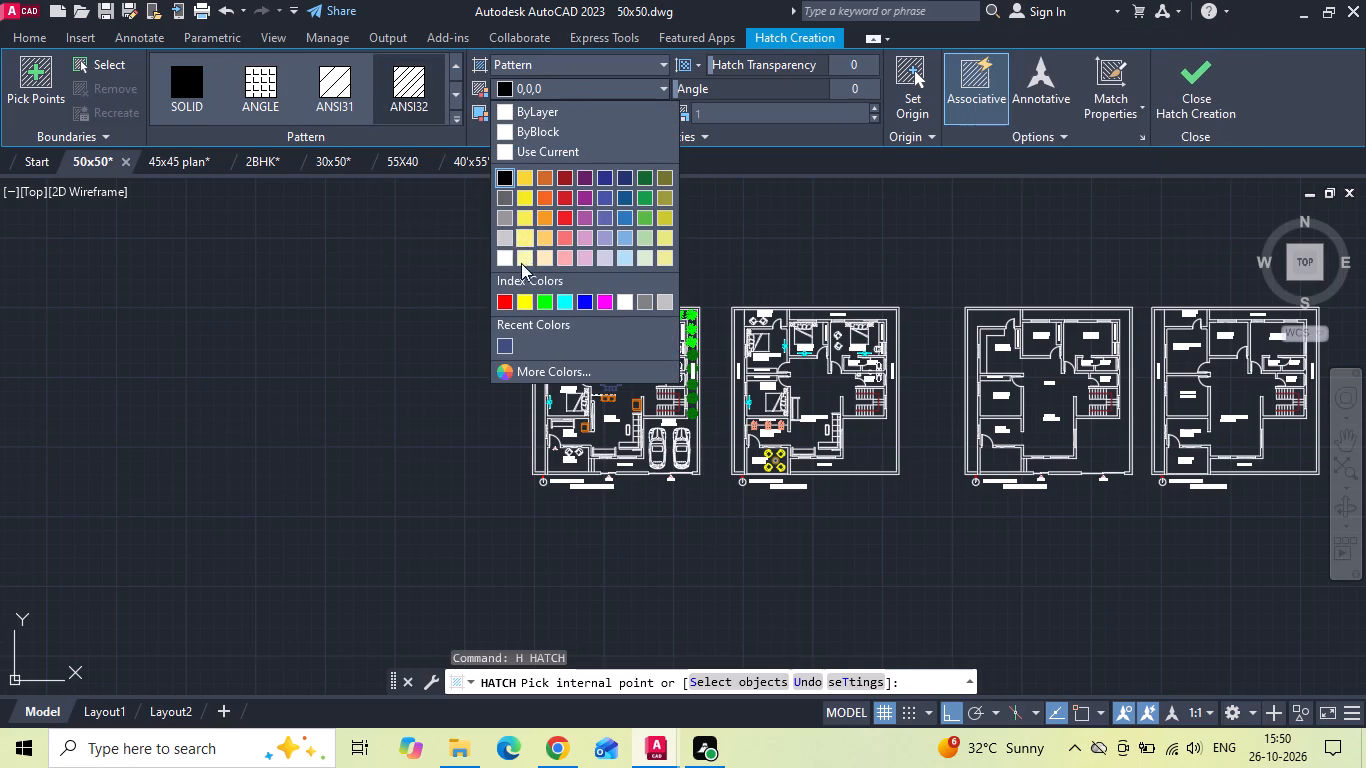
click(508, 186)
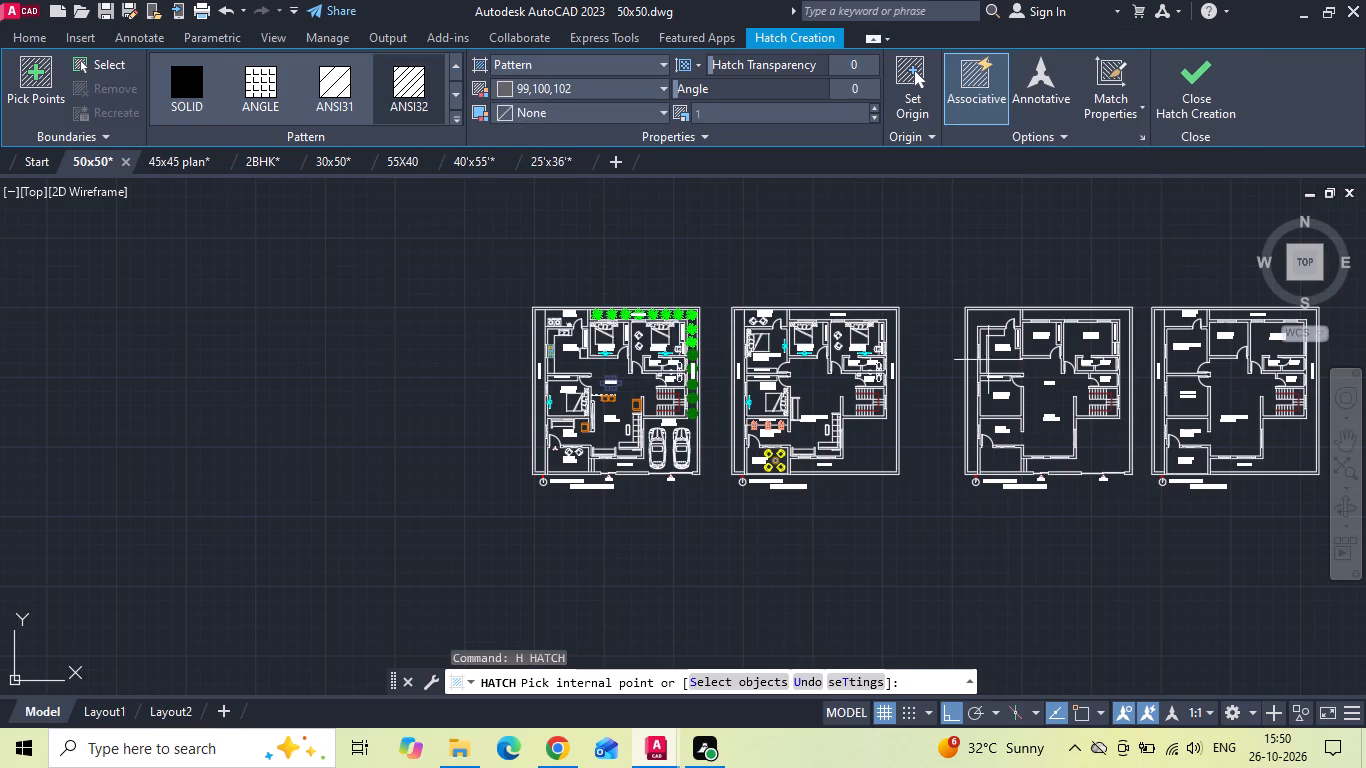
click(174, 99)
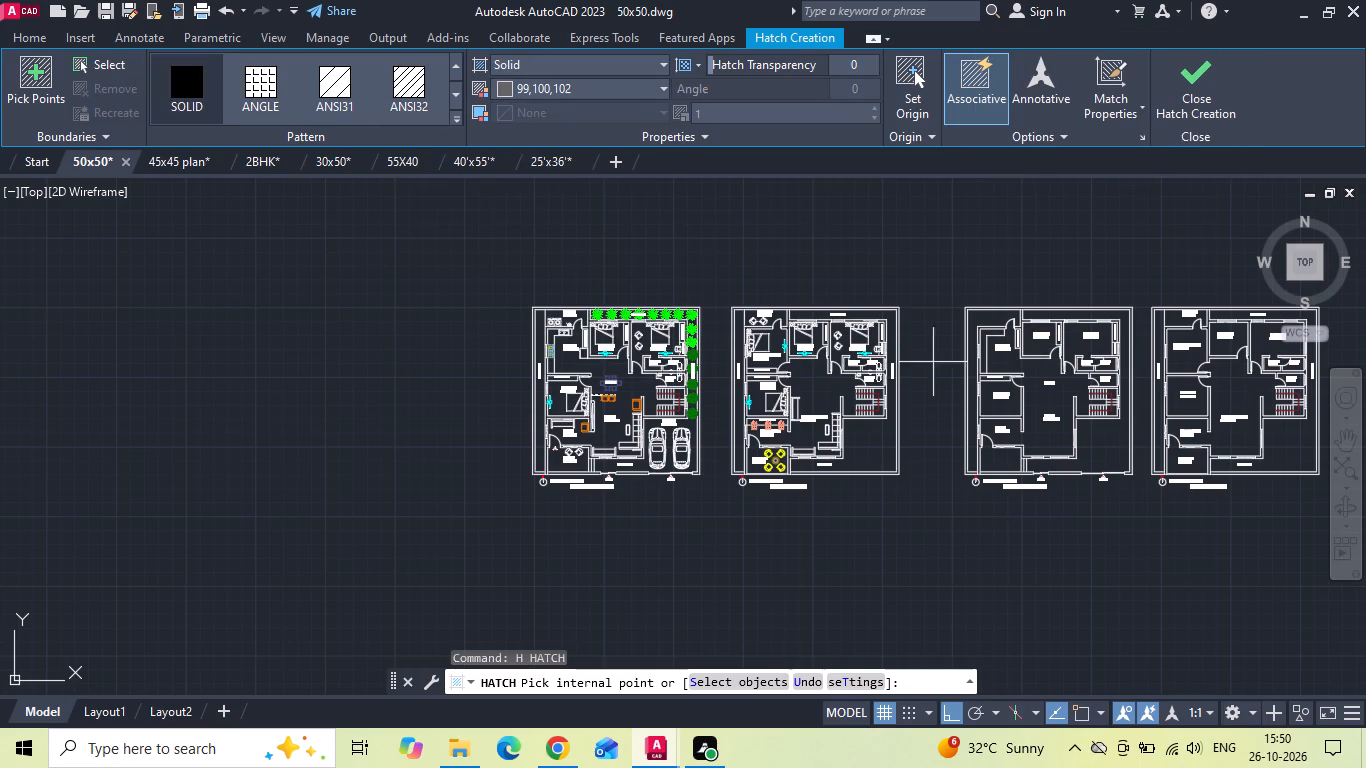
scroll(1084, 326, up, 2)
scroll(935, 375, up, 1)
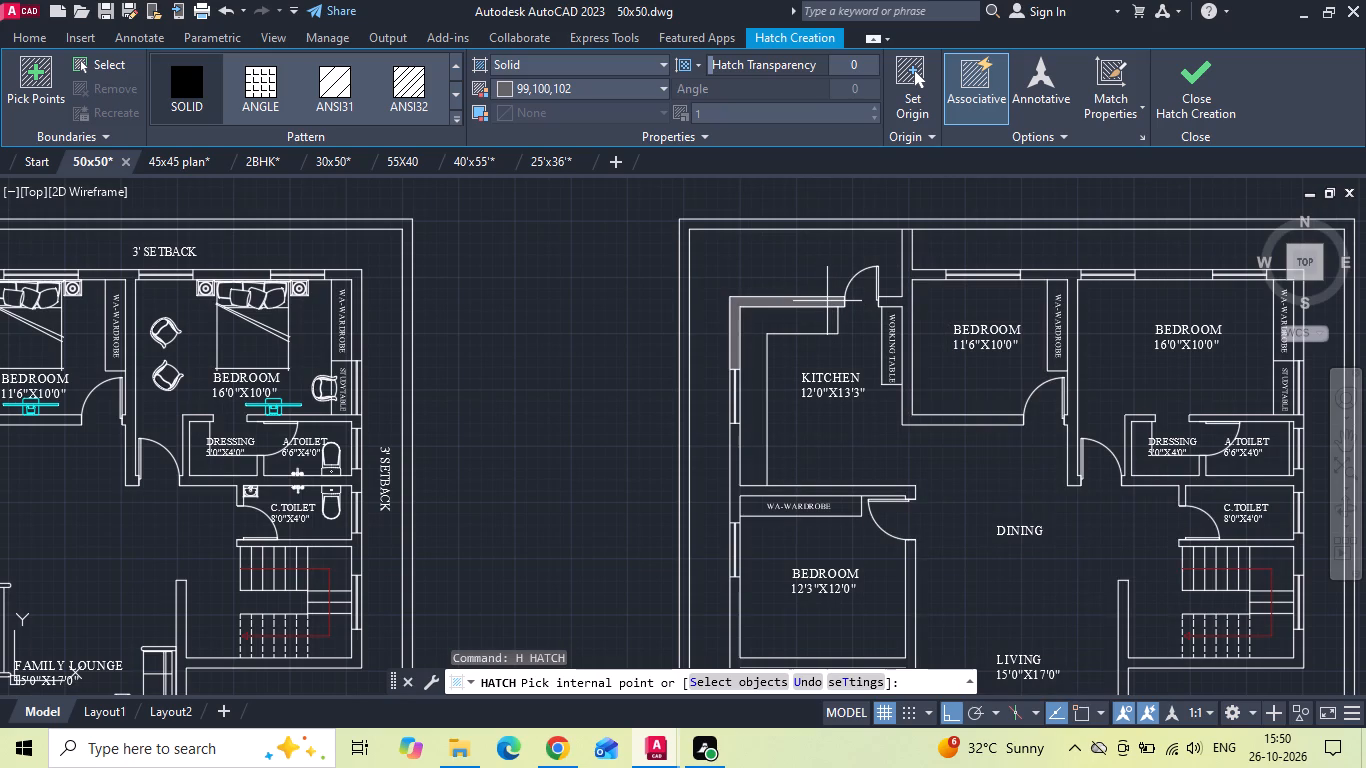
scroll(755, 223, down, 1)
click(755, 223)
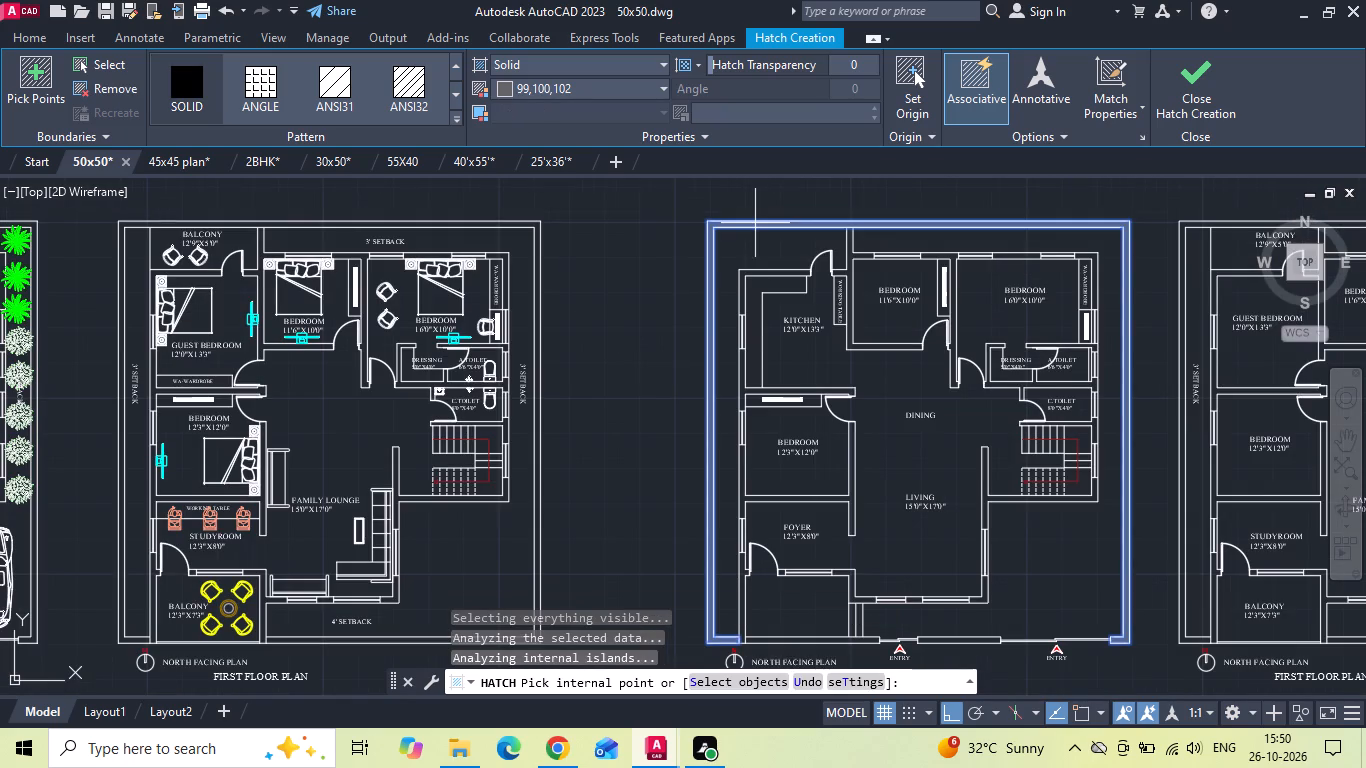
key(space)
Fill the stripped ground floor copy's walls around the kitchen, both northern bedrooms, dressing and A.TOILET with a SOLID hatch in black 0,0,0.
key(space)
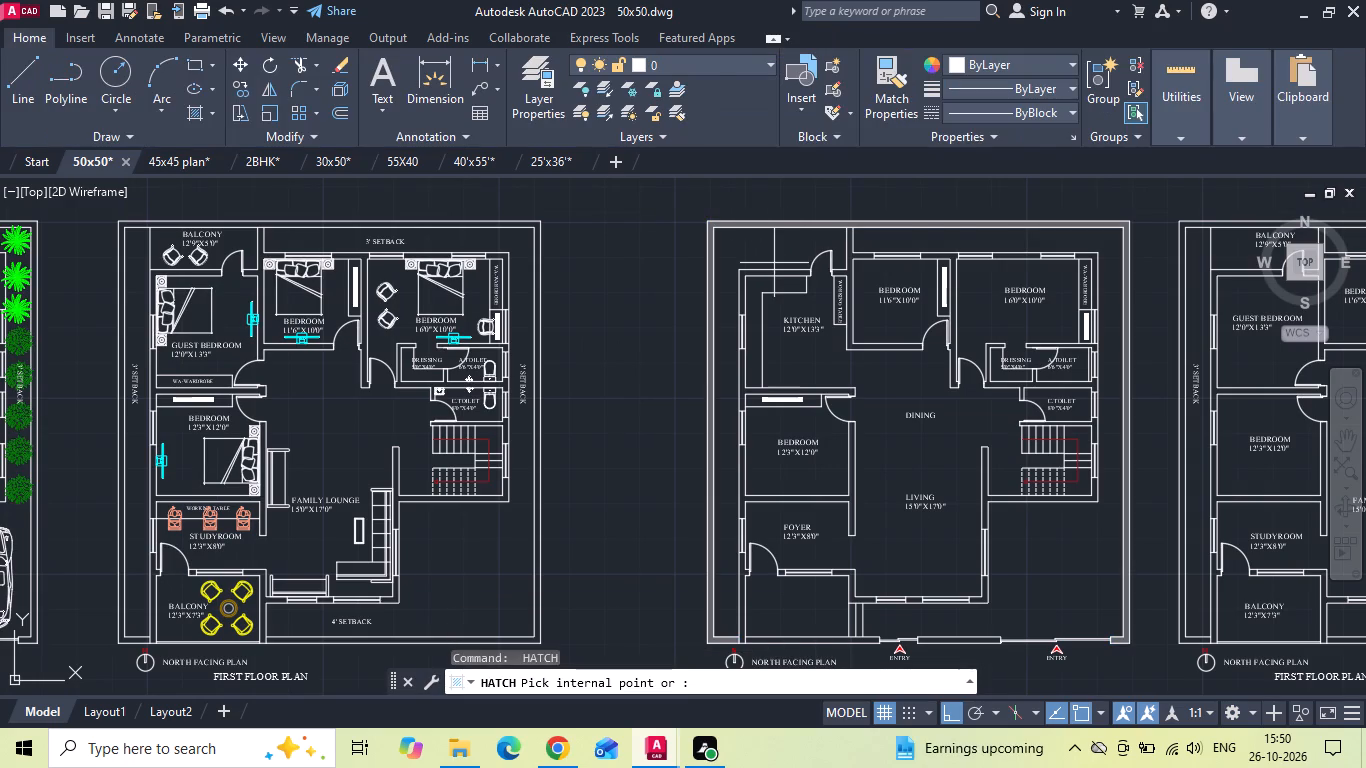
click(201, 95)
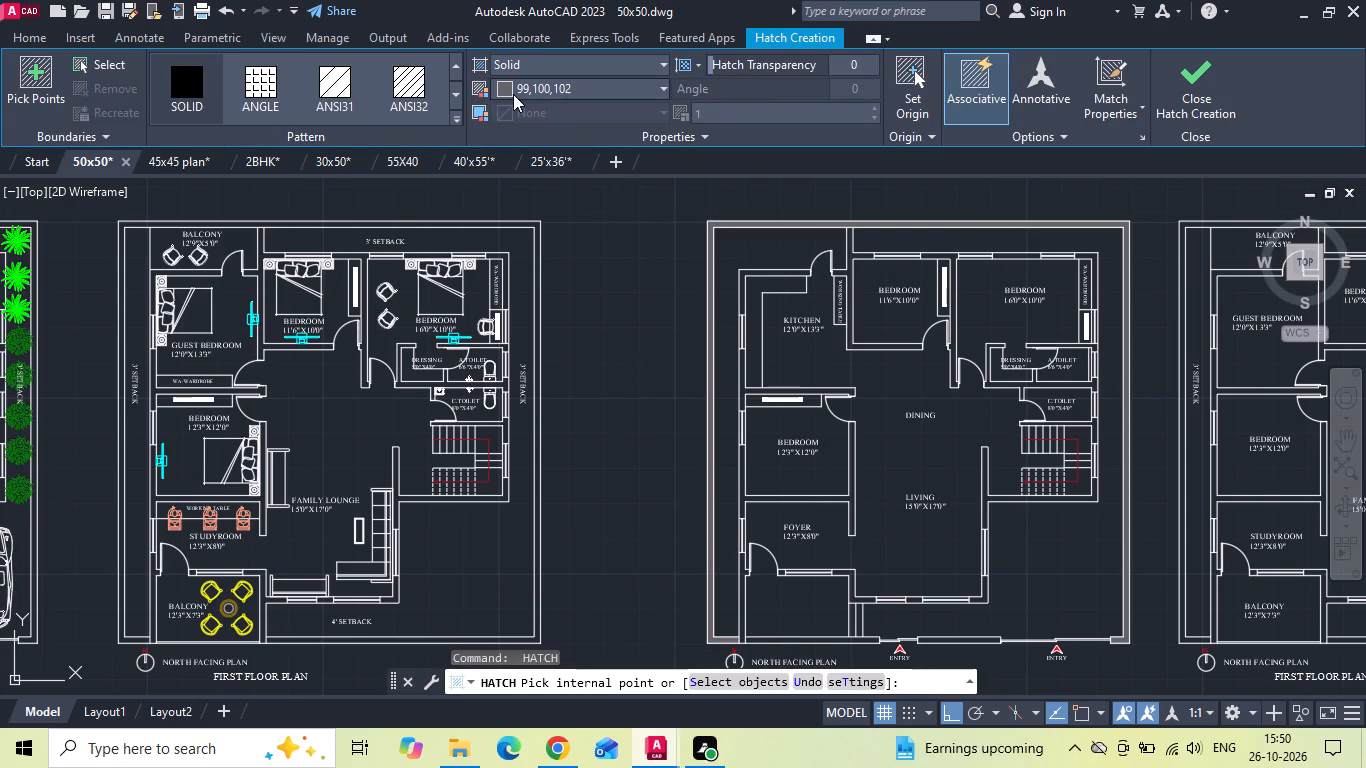
click(513, 94)
click(511, 179)
click(763, 273)
scroll(924, 263, up, 2)
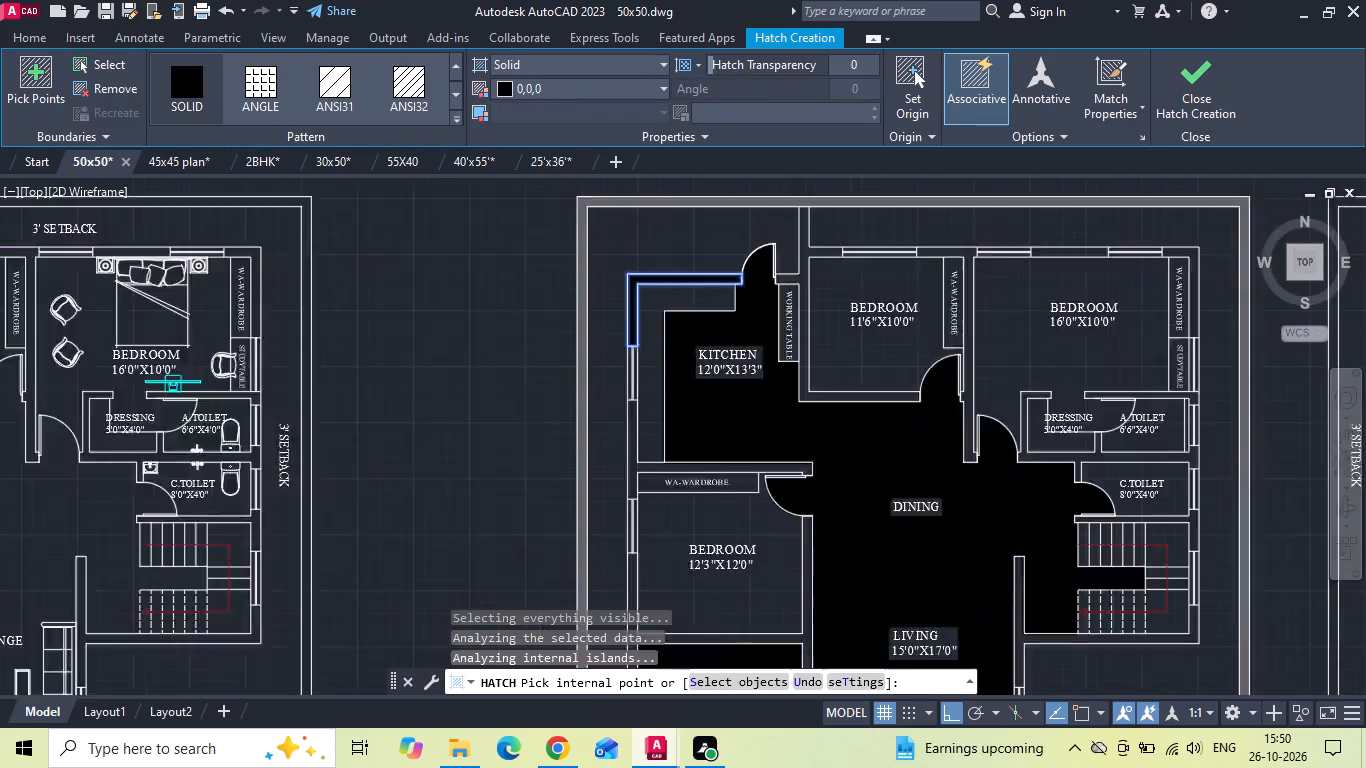
click(732, 250)
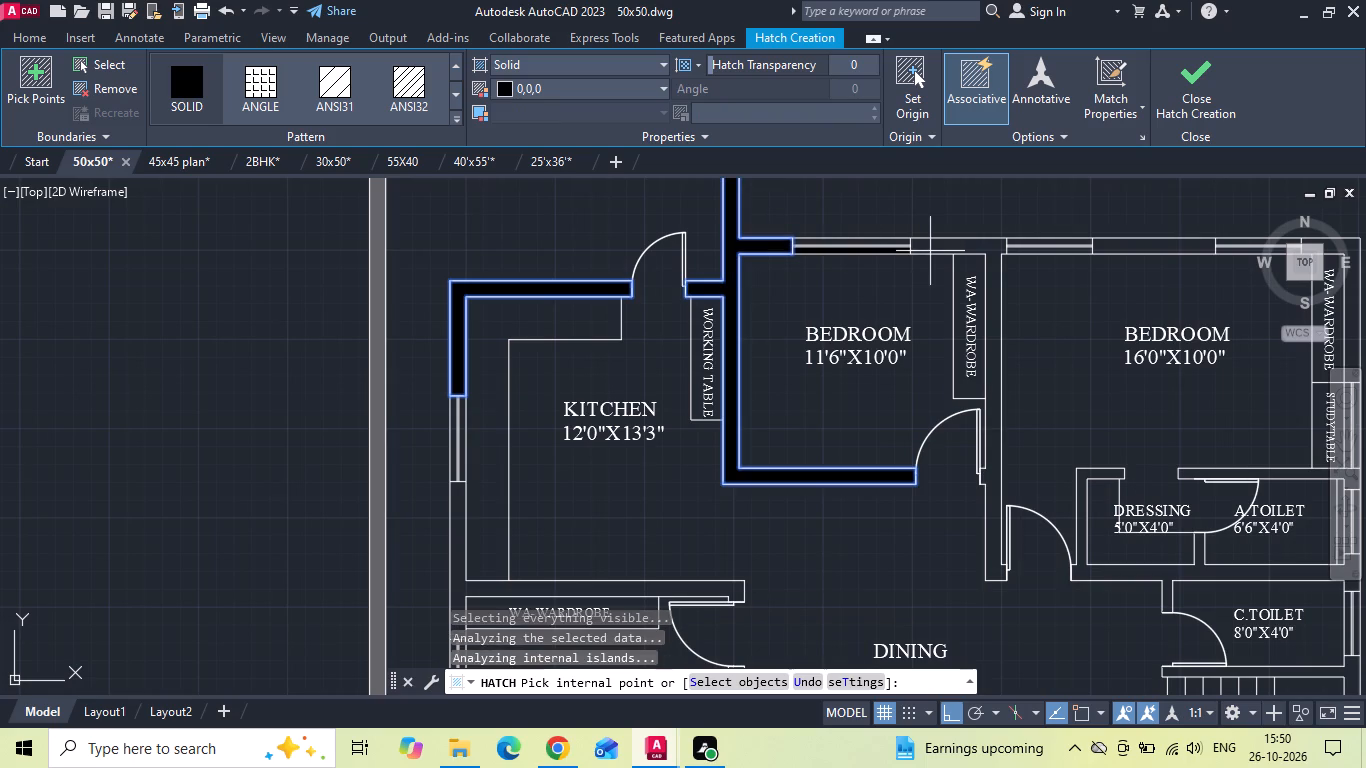
click(934, 251)
middle_drag(986, 279, 636, 279)
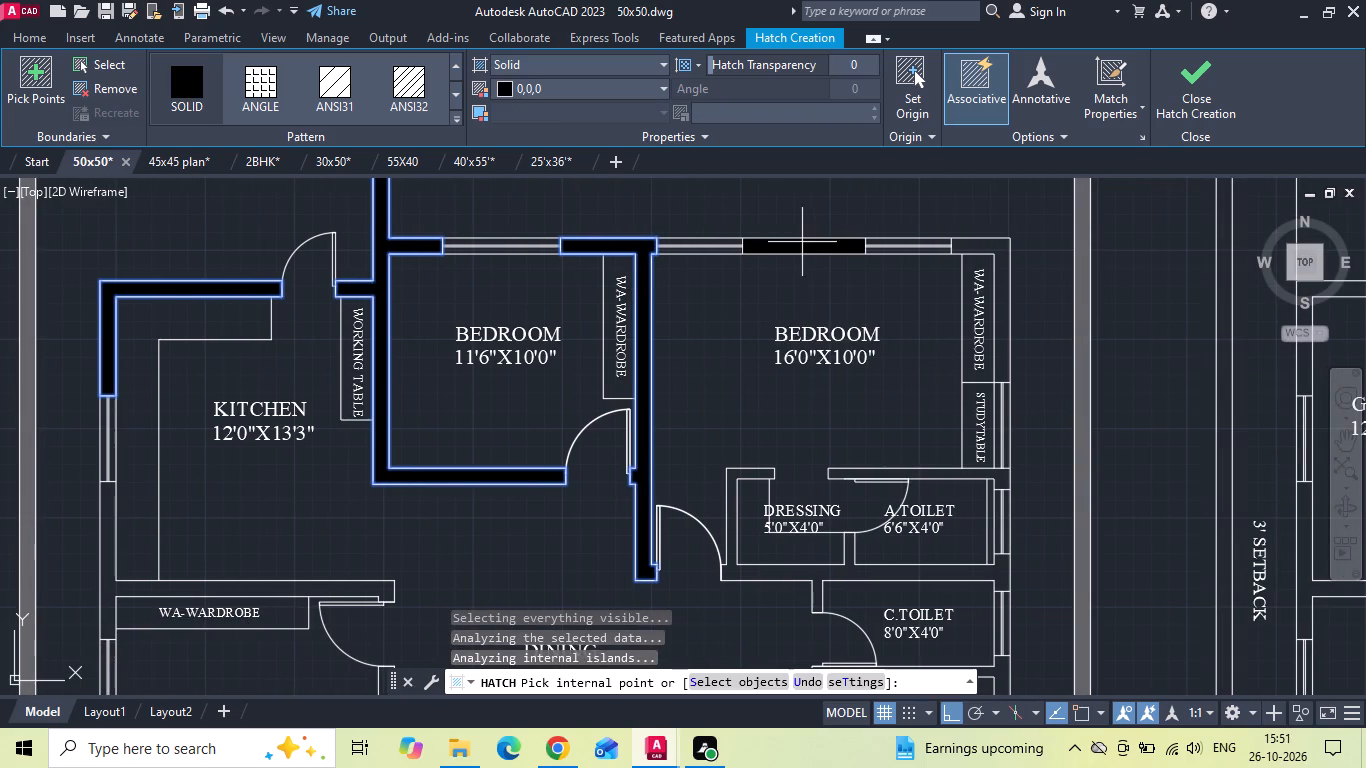
click(802, 244)
click(1006, 251)
middle_drag(901, 393, 901, 290)
click(883, 374)
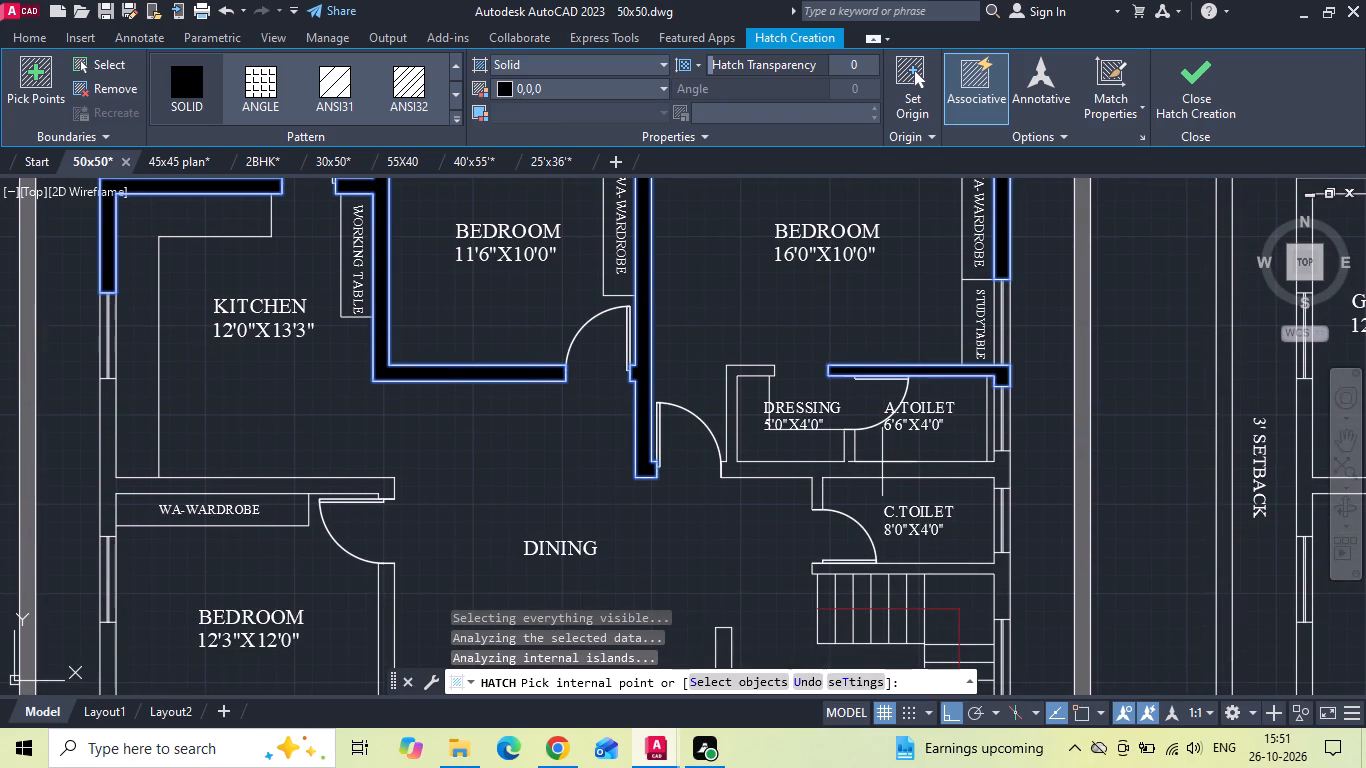
click(875, 465)
Extend the black solid hatch to the walls around the 12'3"X12'0" bedroom, foyer, living room, staircase and C.TOILET, and finish the hatch.
scroll(764, 387, down, 1)
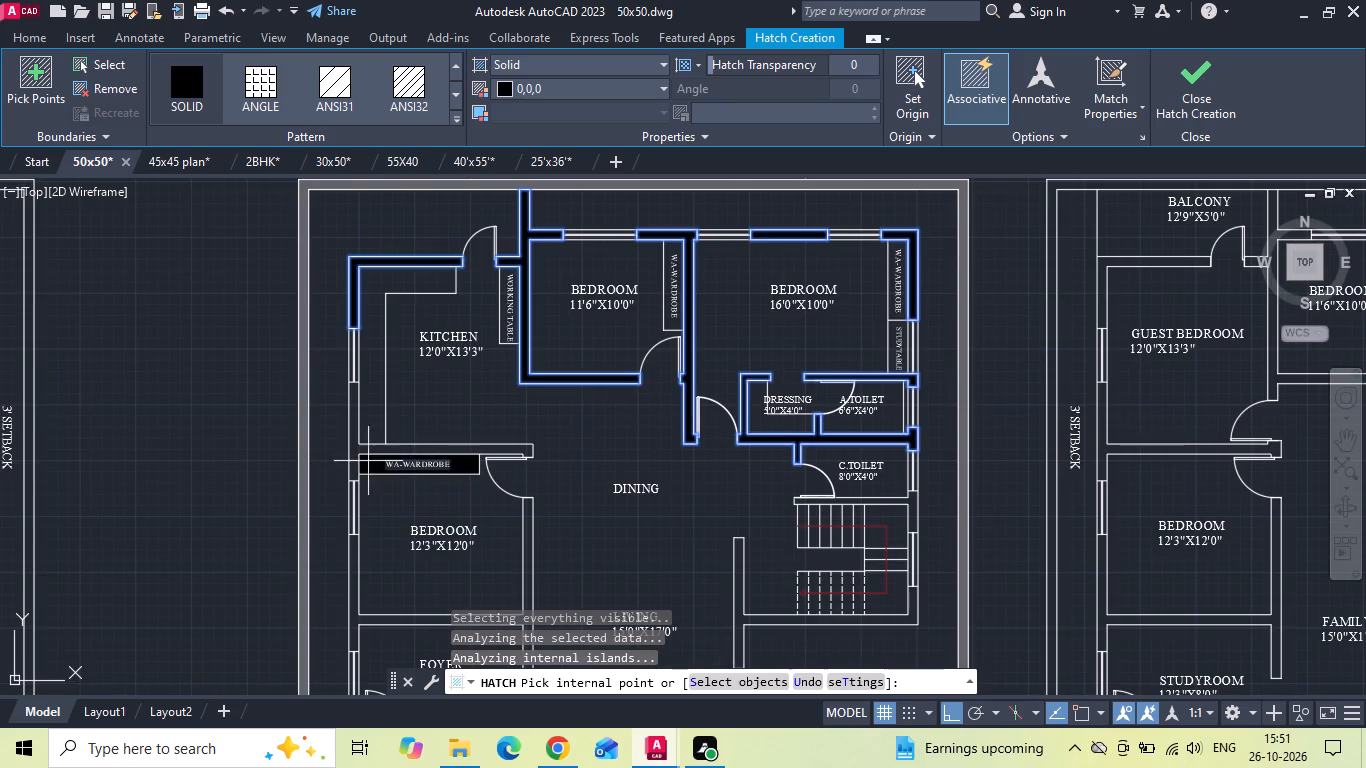
click(353, 452)
middle_drag(423, 540, 482, 392)
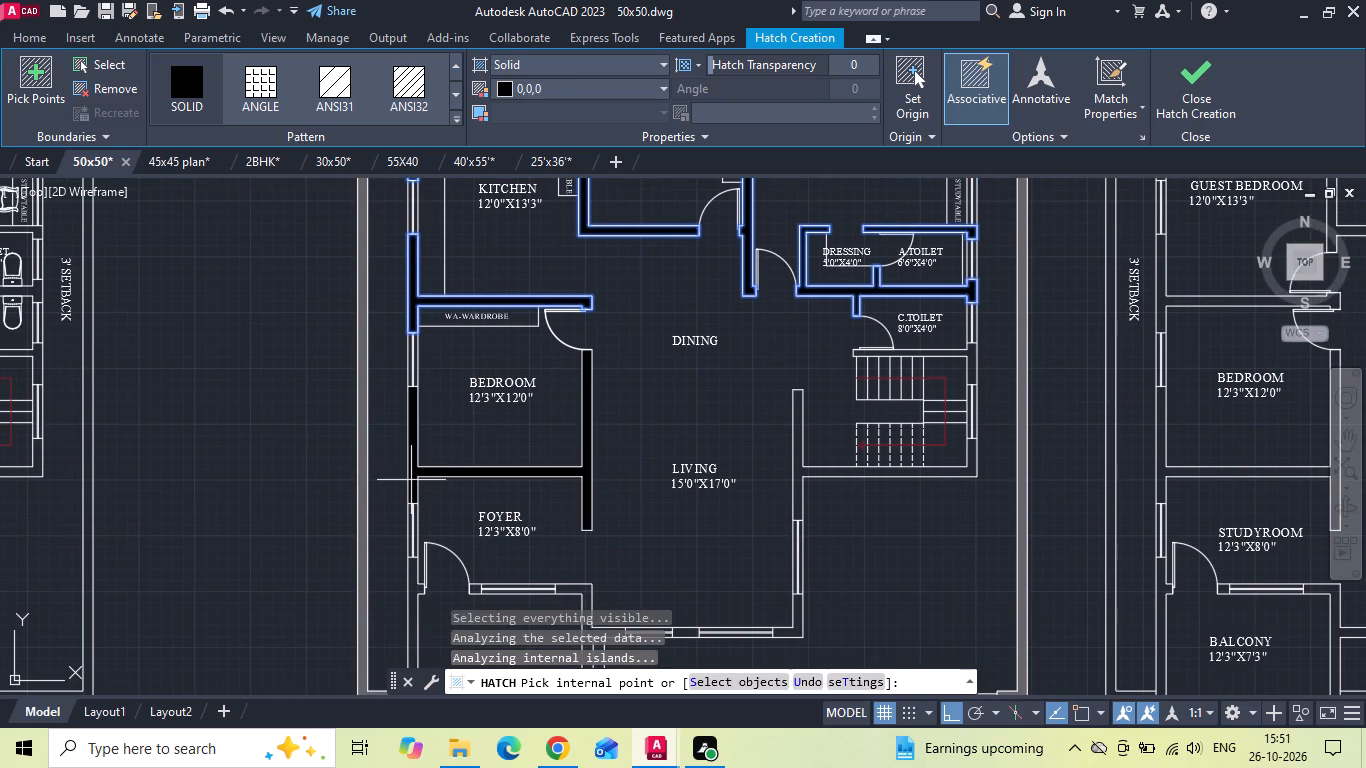
click(411, 480)
middle_drag(444, 489, 467, 360)
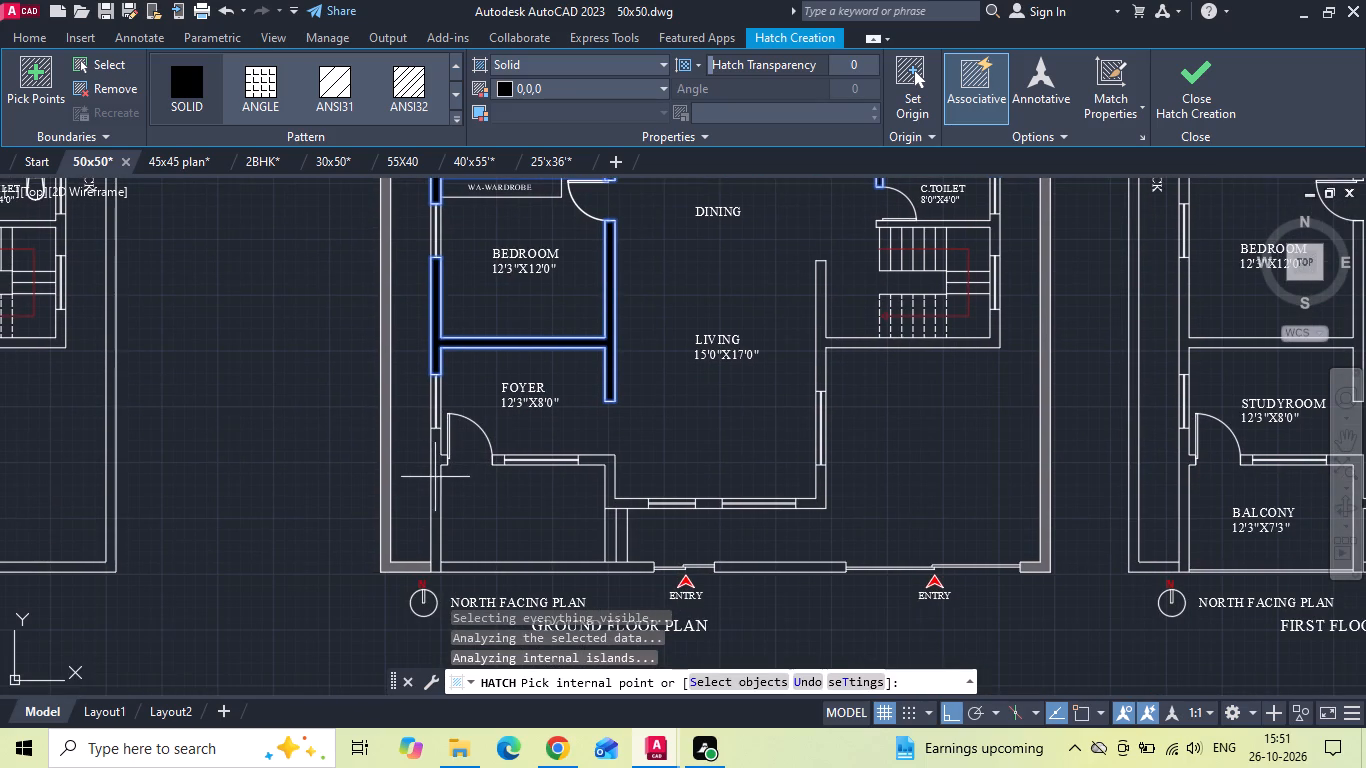
click(437, 477)
click(611, 479)
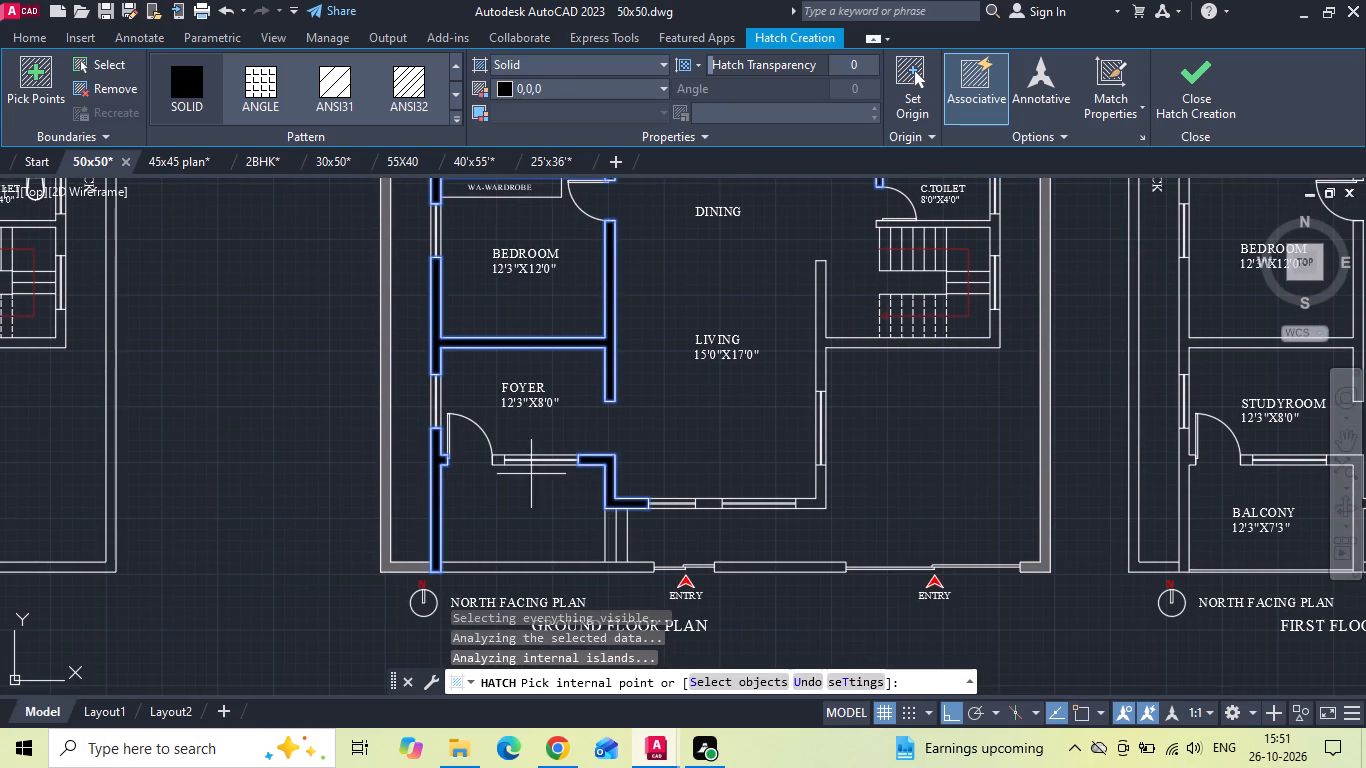
click(497, 460)
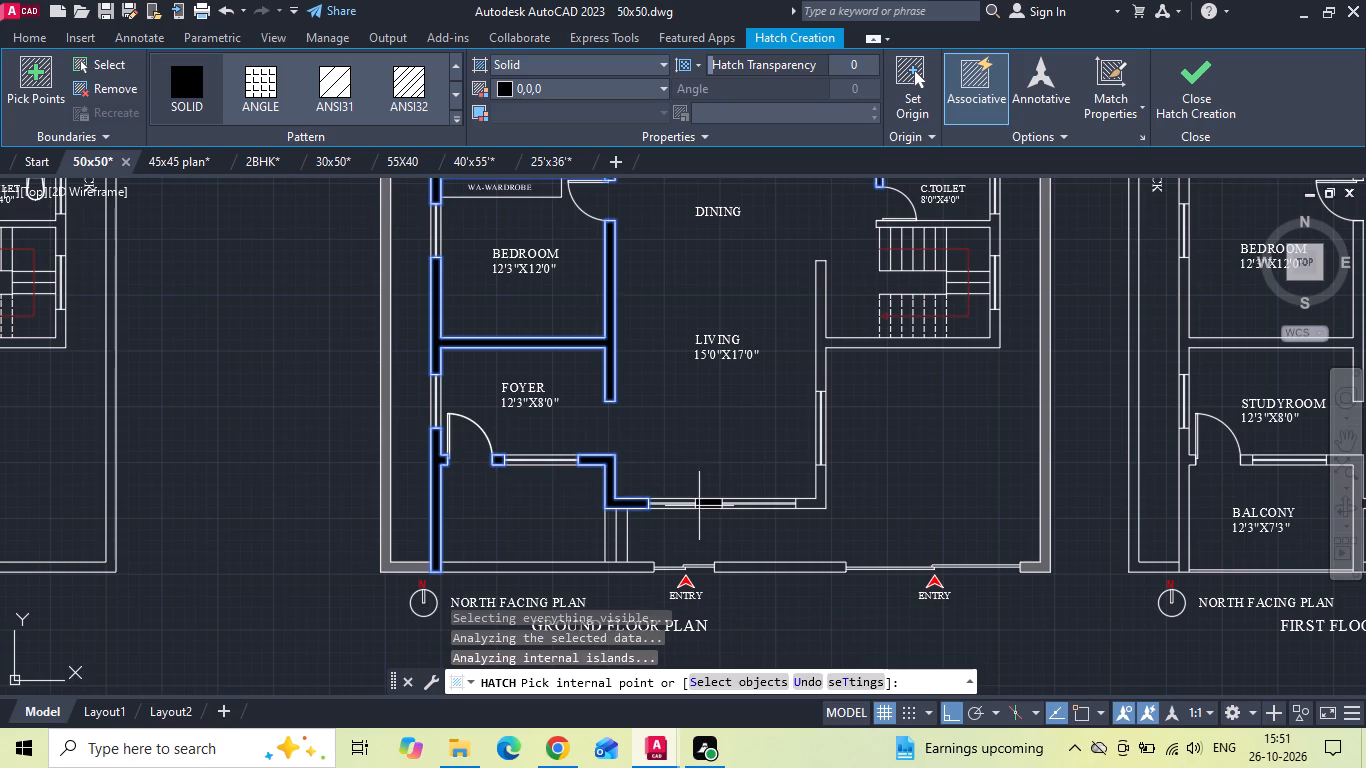
click(708, 507)
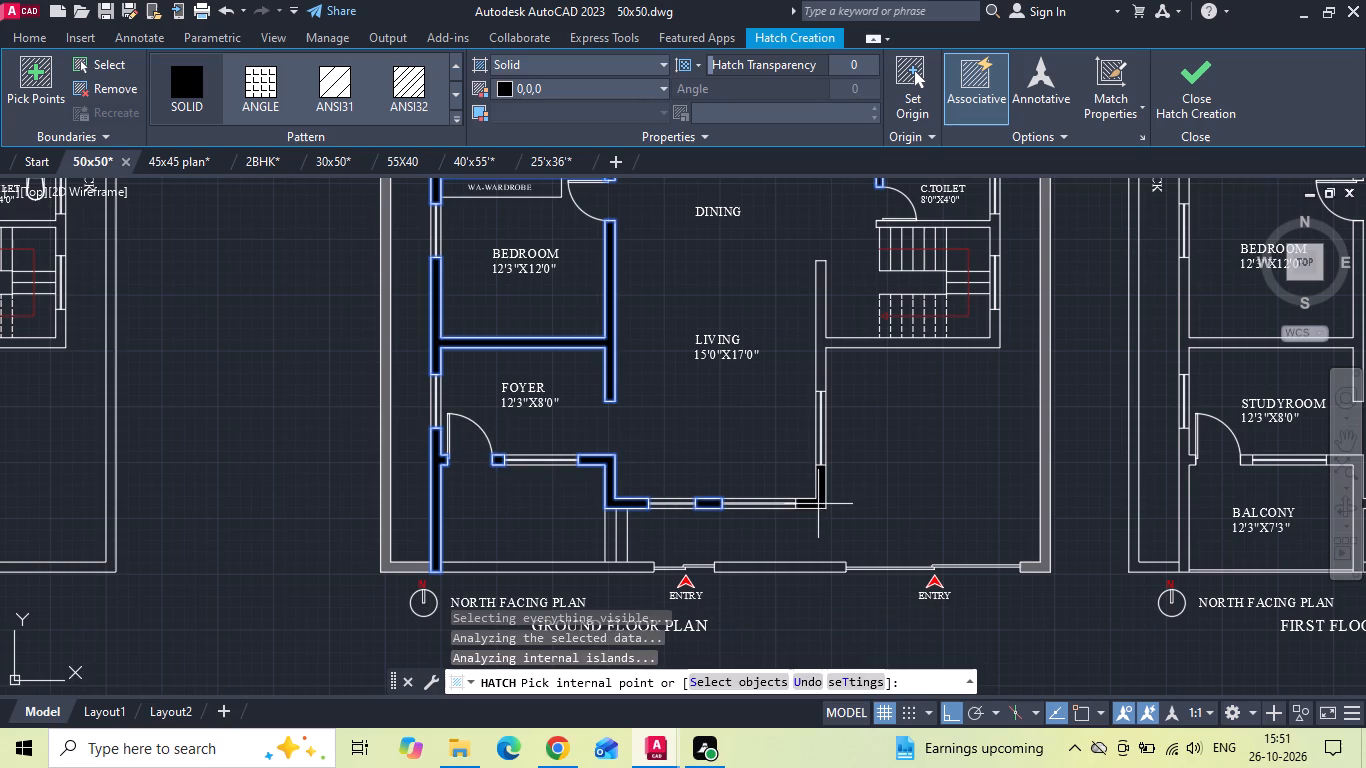
click(818, 504)
click(819, 342)
middle_drag(831, 317, 825, 355)
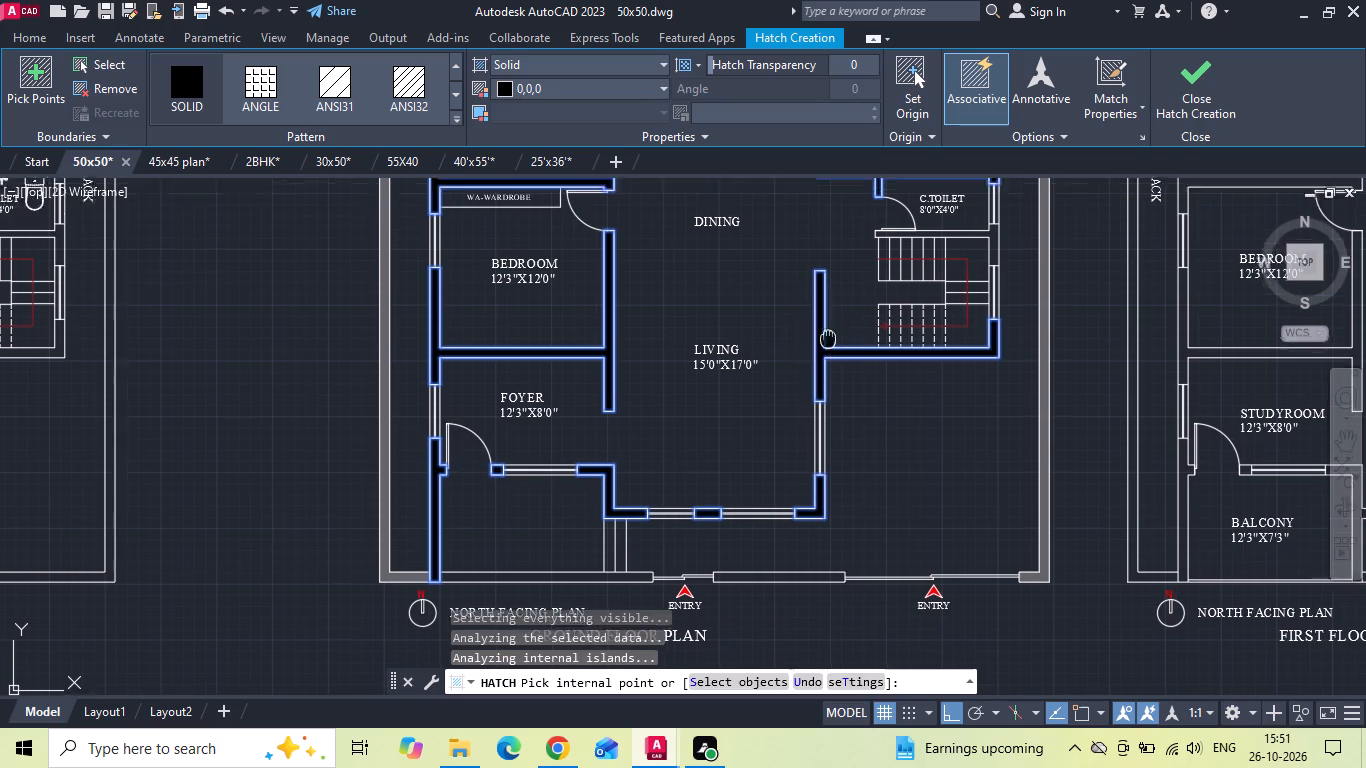
middle_drag(825, 355, 767, 533)
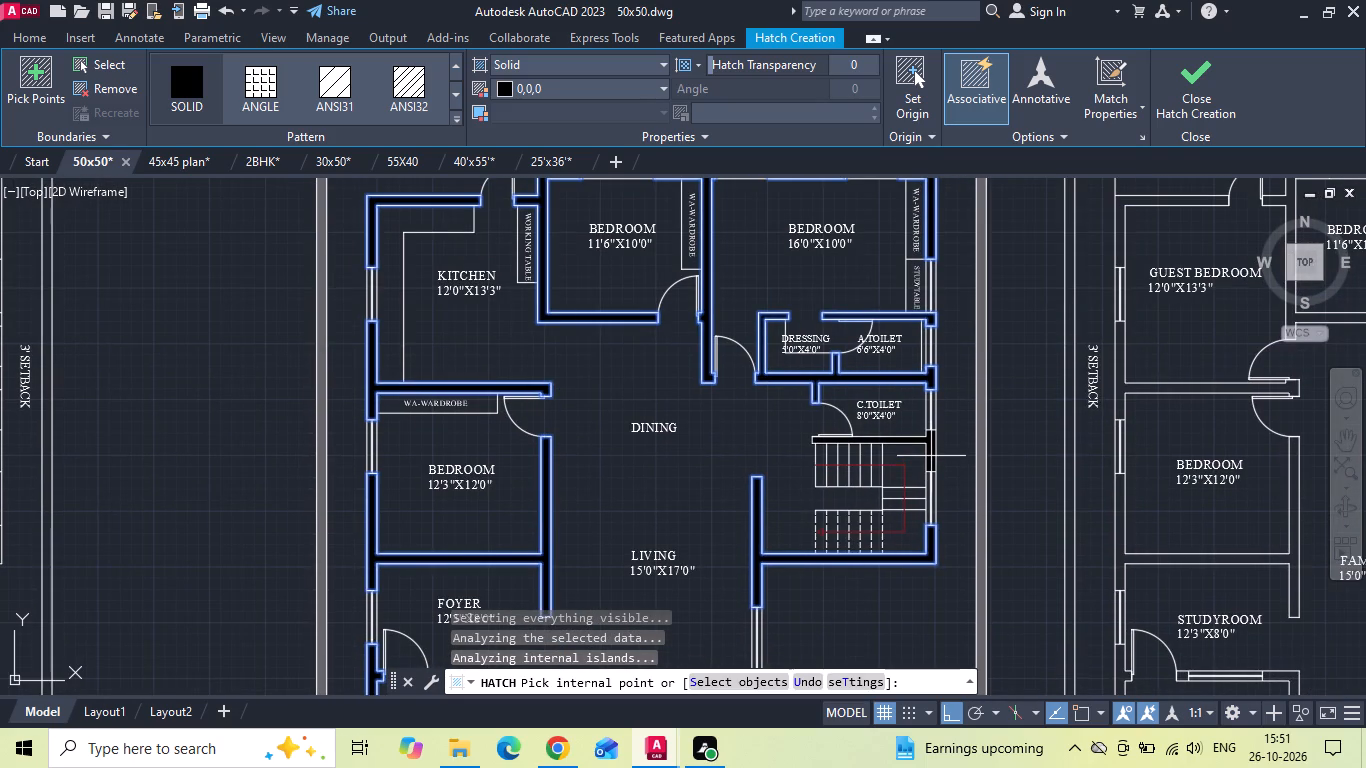
click(931, 456)
scroll(711, 459, down, 1)
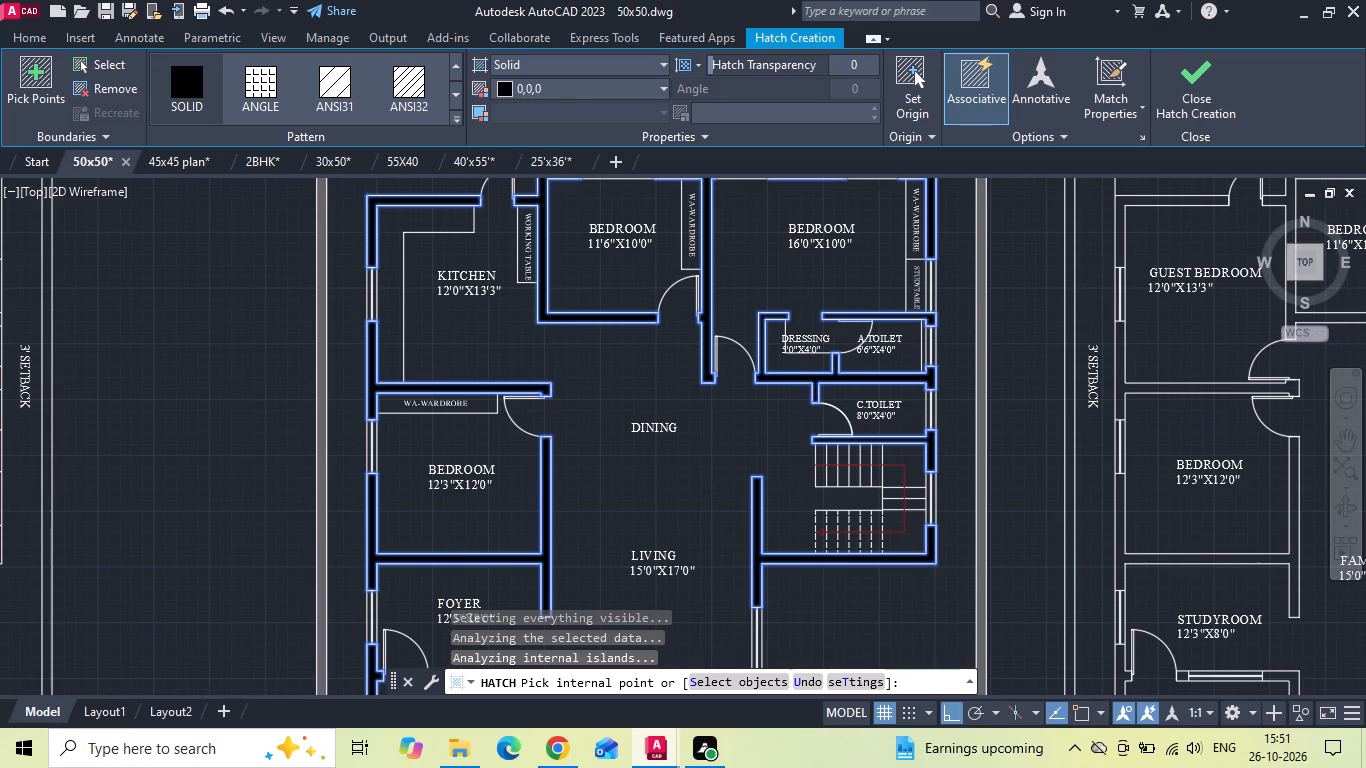
key(space)
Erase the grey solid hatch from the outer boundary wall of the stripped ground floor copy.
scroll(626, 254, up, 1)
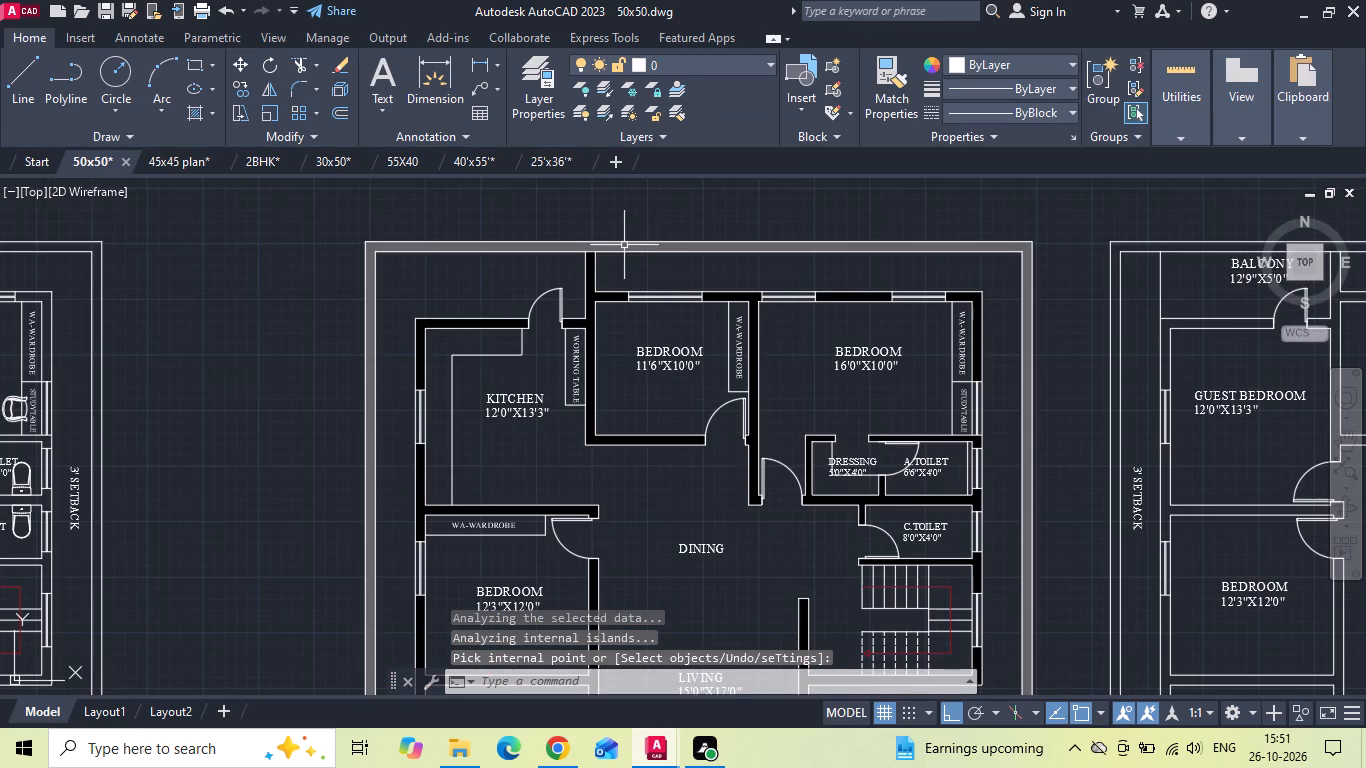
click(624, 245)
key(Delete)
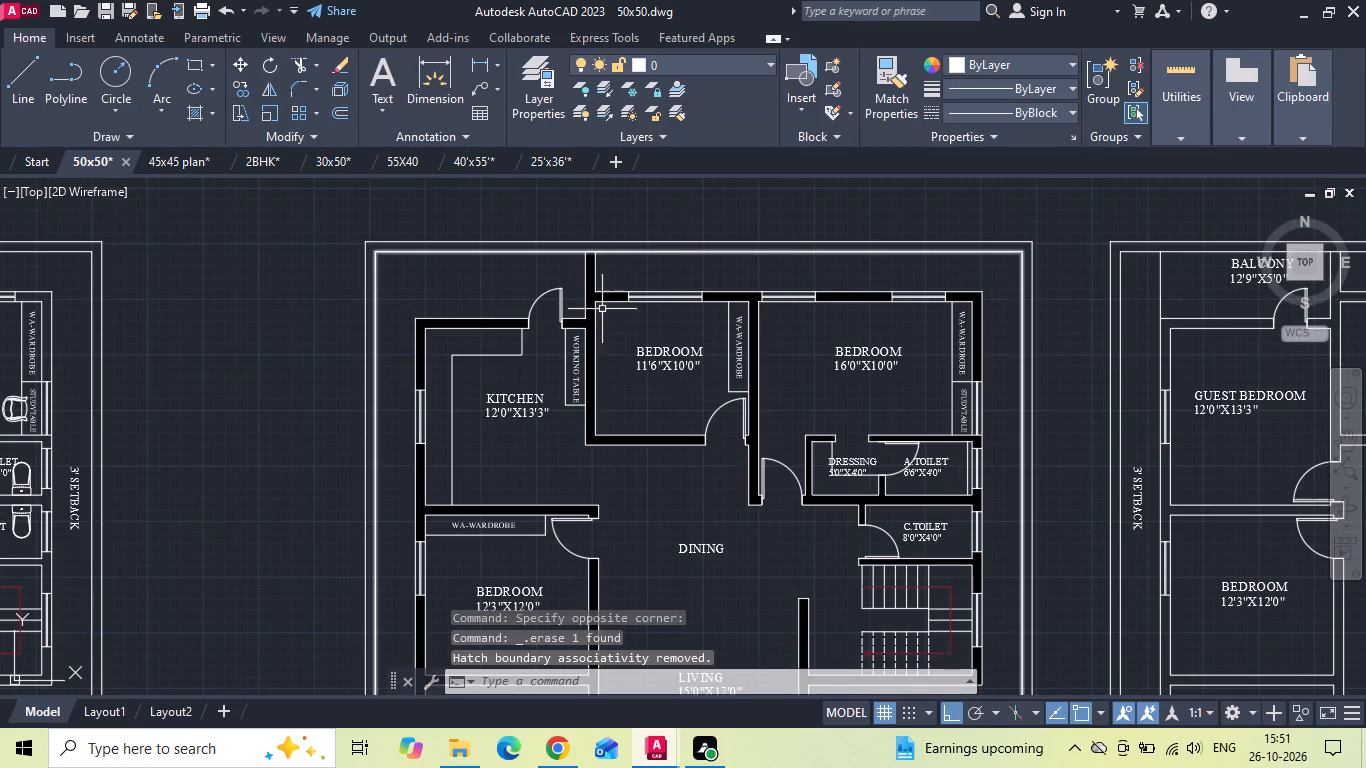
Erase the working table with its label and the counter outline from the kitchen of the stripped ground floor copy.
scroll(571, 372, up, 2)
drag(584, 494, 580, 481)
click(546, 277)
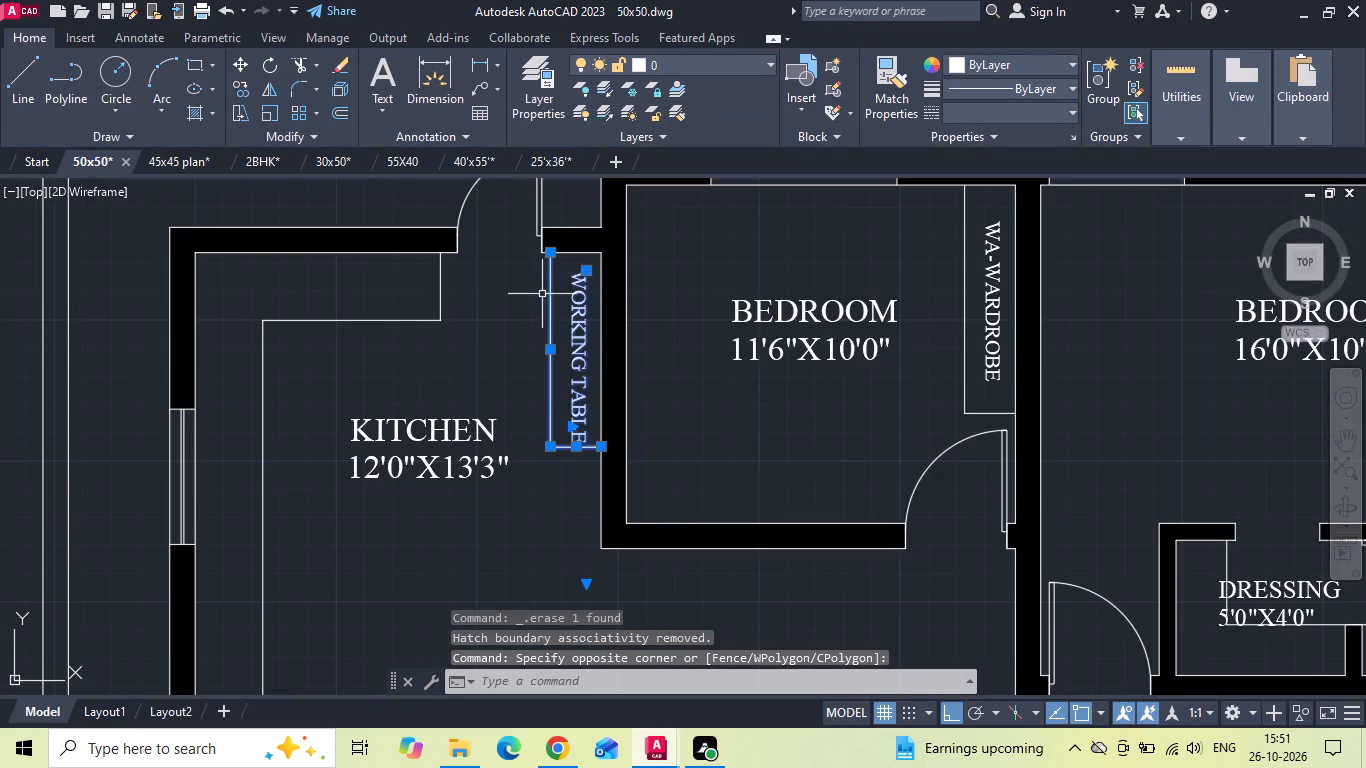
key(Delete)
drag(469, 293, 367, 346)
click(244, 357)
key(Delete)
Erase the wardrobe outline and its WA-WARDROBE label from the 11'6"X10'0" bedroom.
scroll(275, 349, down, 1)
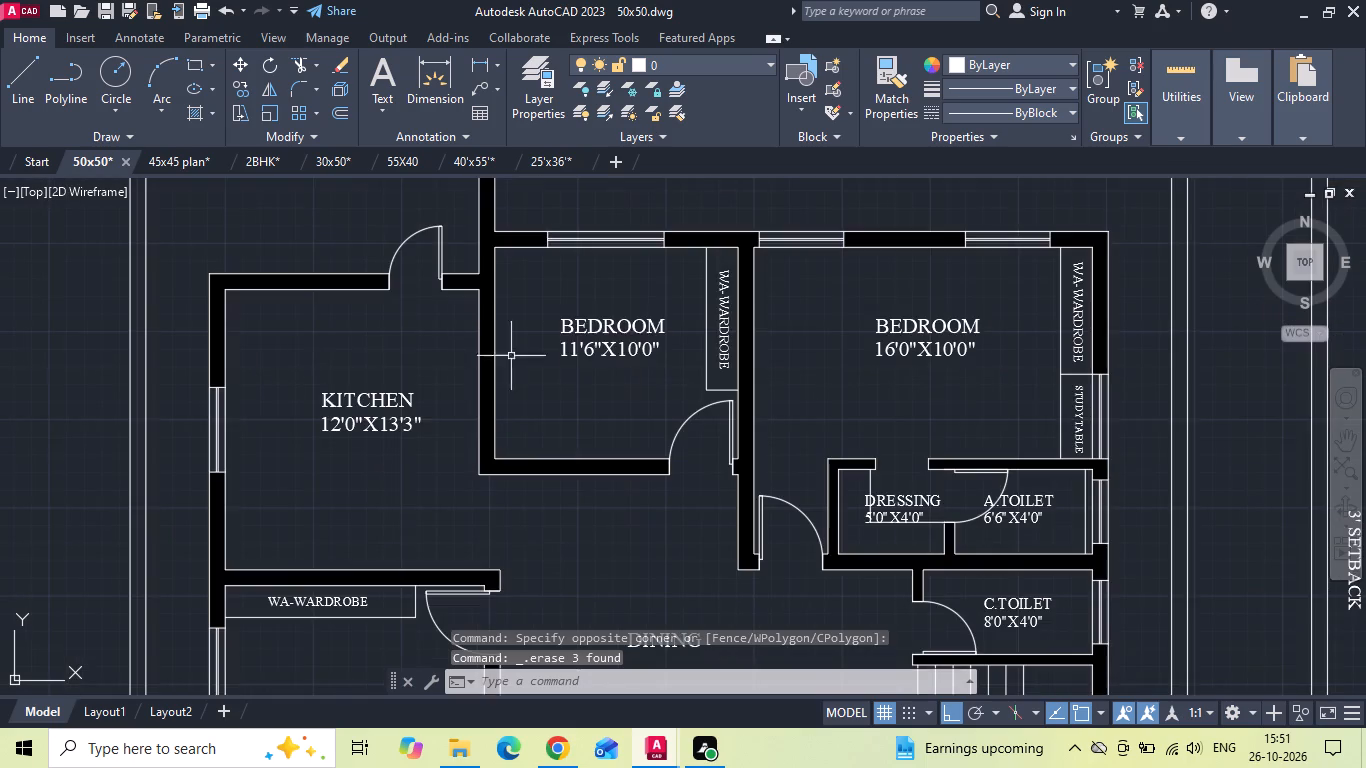
scroll(704, 373, up, 1)
drag(749, 265, 708, 322)
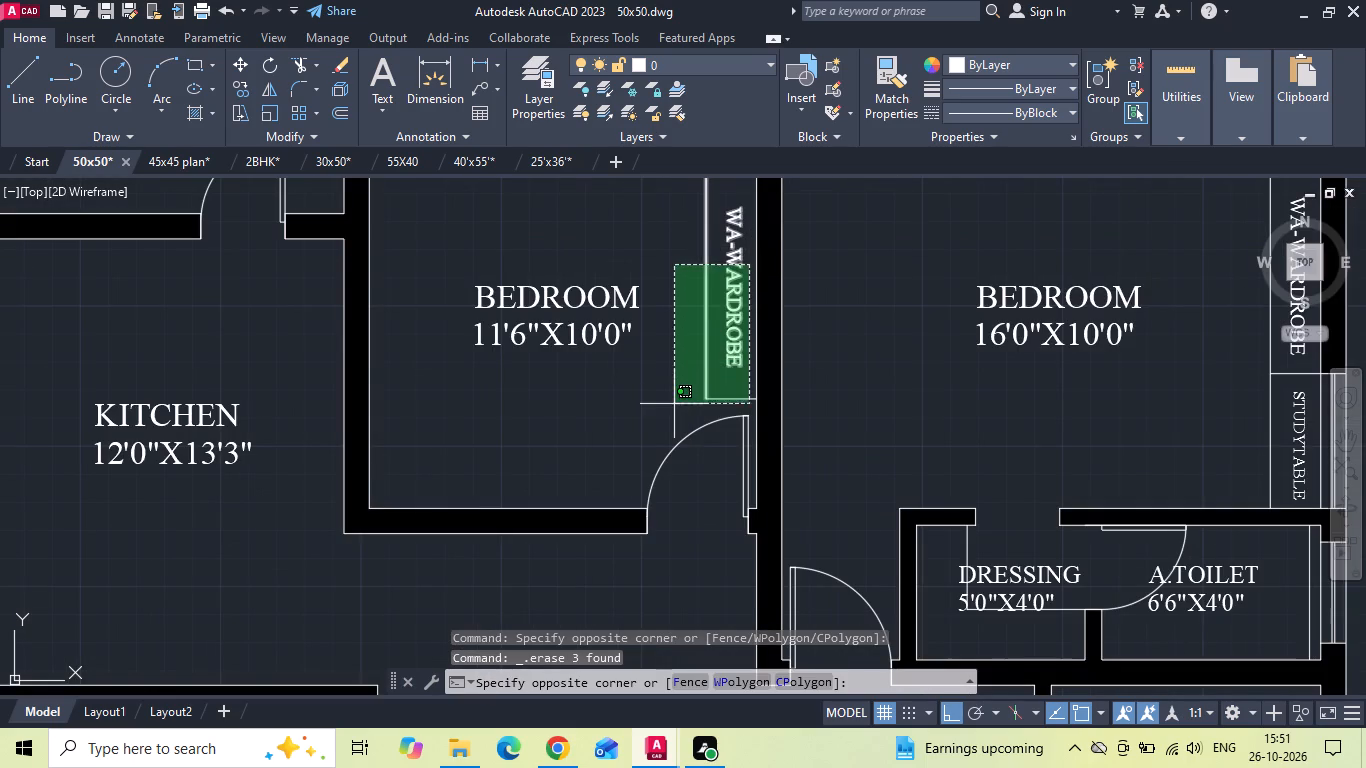
click(675, 410)
key(Delete)
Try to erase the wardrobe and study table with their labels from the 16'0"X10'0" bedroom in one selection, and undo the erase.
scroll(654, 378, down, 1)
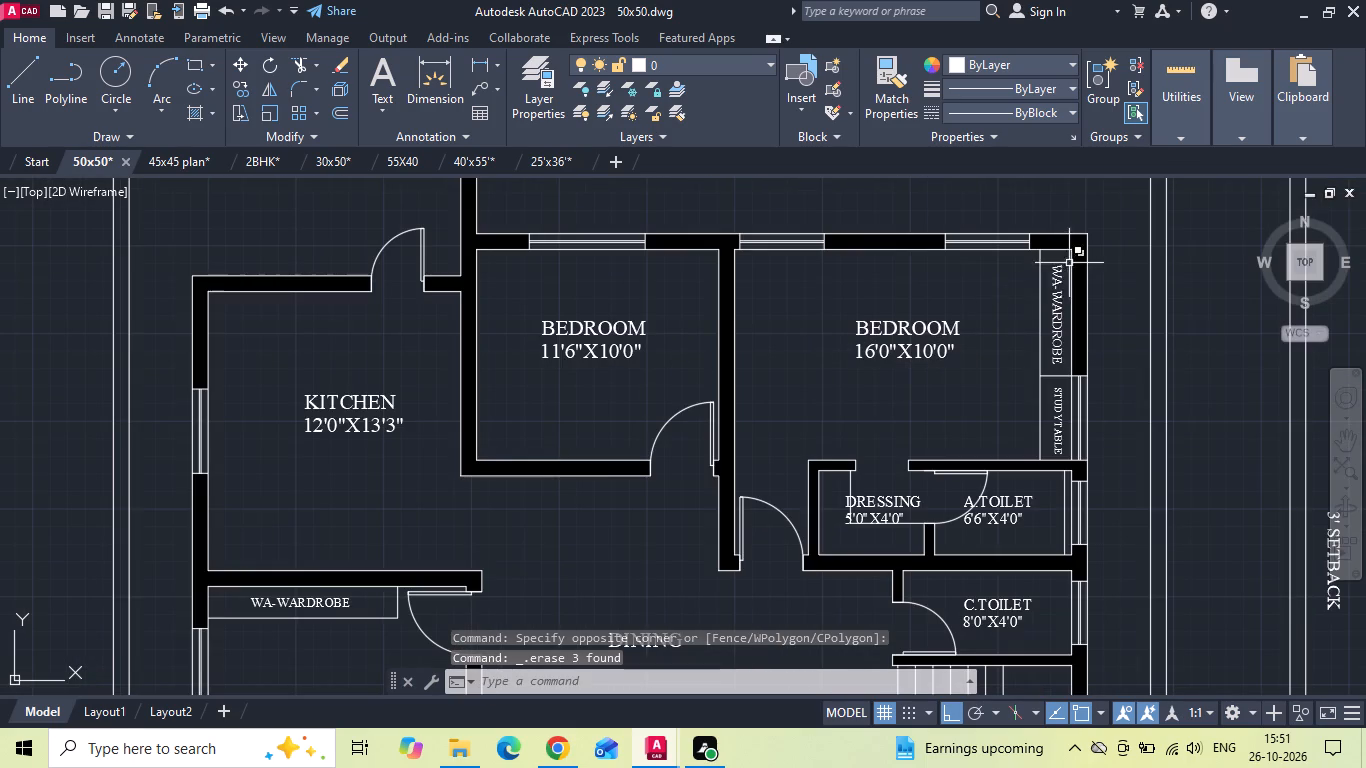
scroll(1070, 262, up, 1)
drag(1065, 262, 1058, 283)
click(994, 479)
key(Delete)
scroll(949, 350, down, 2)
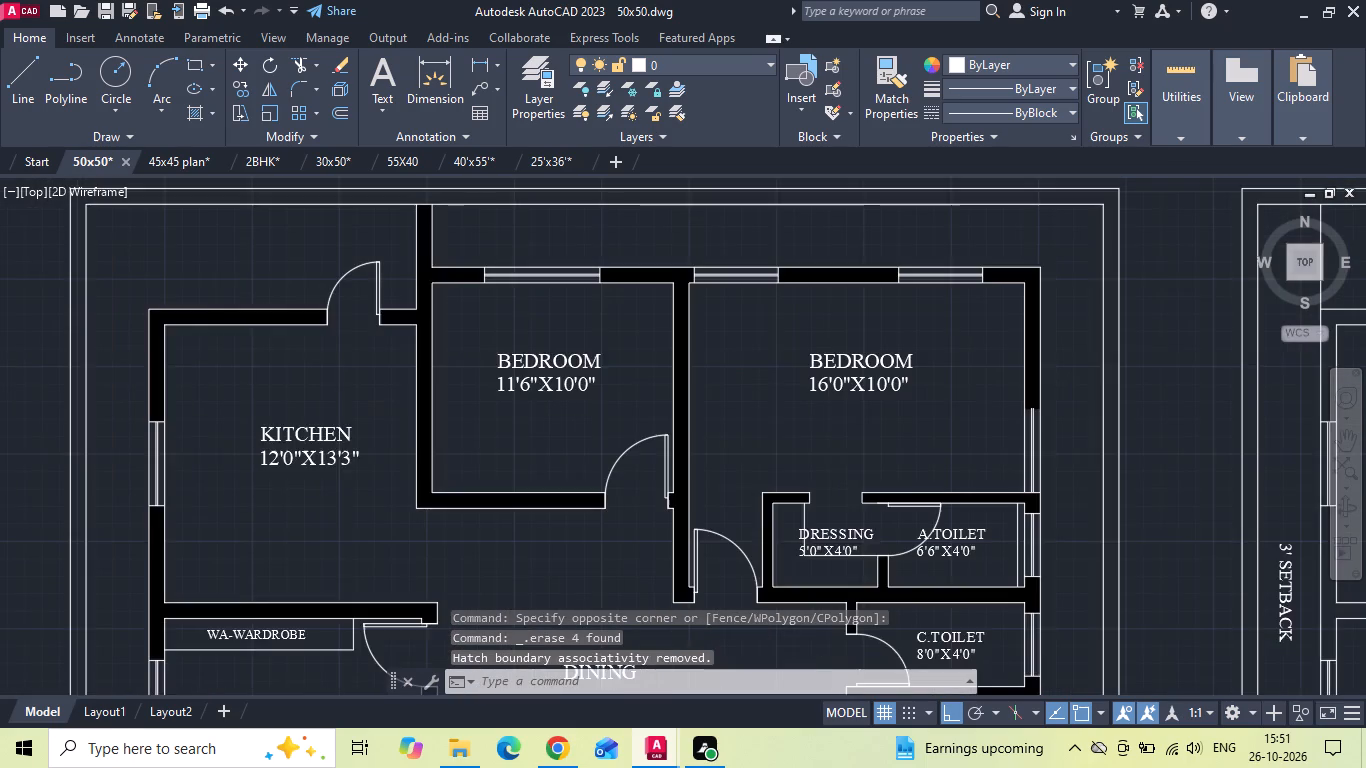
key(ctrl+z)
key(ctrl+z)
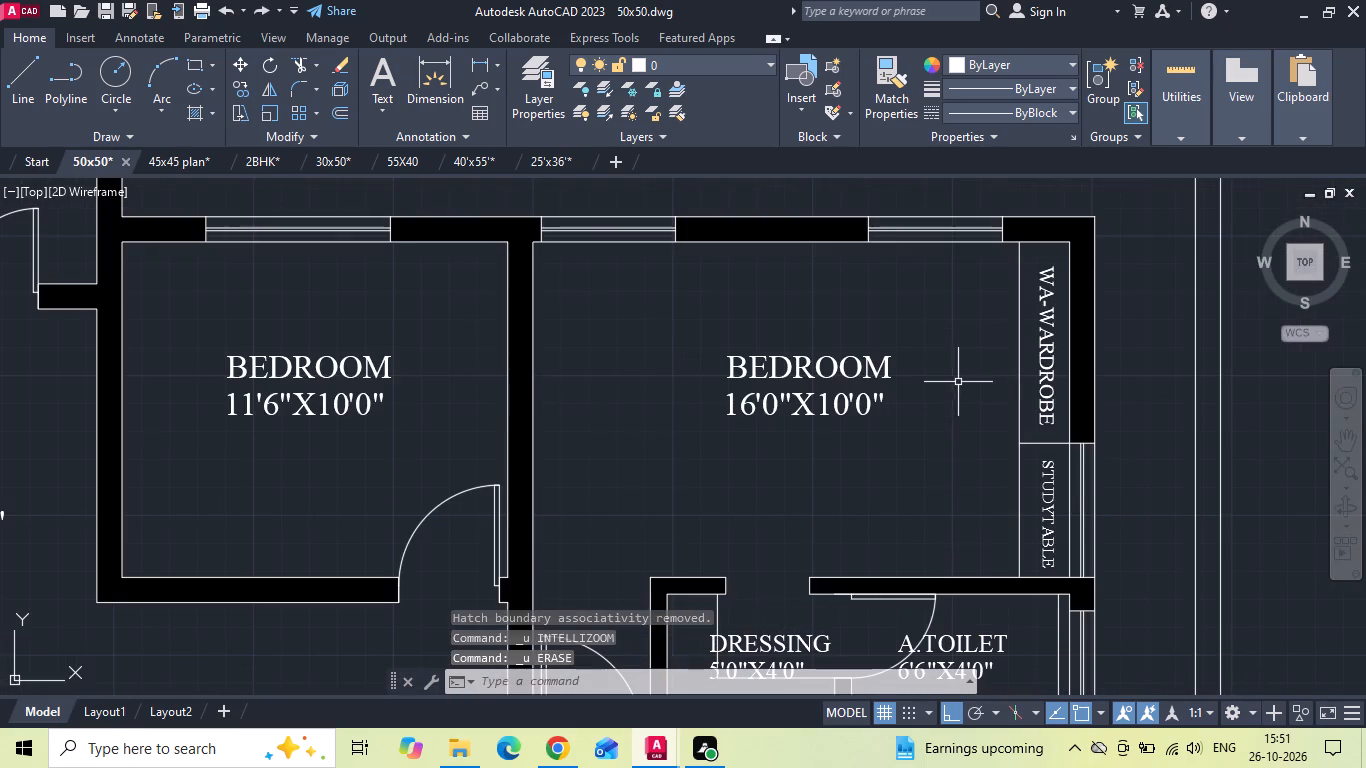
Delete the WA-WARDROBE and STUDYTABLE labels in the 16'0"X10'0" bedroom and trim away the wardrobe and study table outlines.
scroll(1052, 396, up, 1)
click(1052, 396)
click(1039, 509)
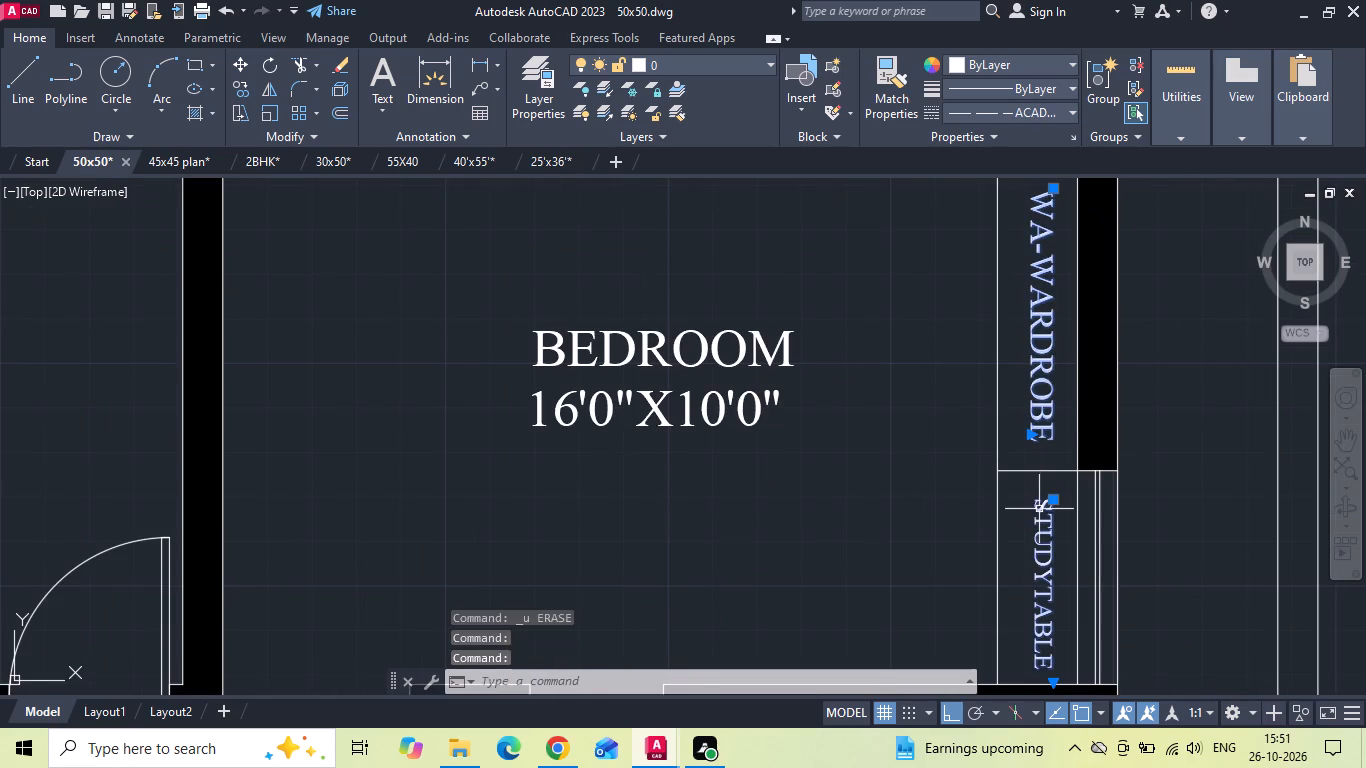
key(Delete)
text(TR)
key(space)
drag(1028, 515, 1002, 416)
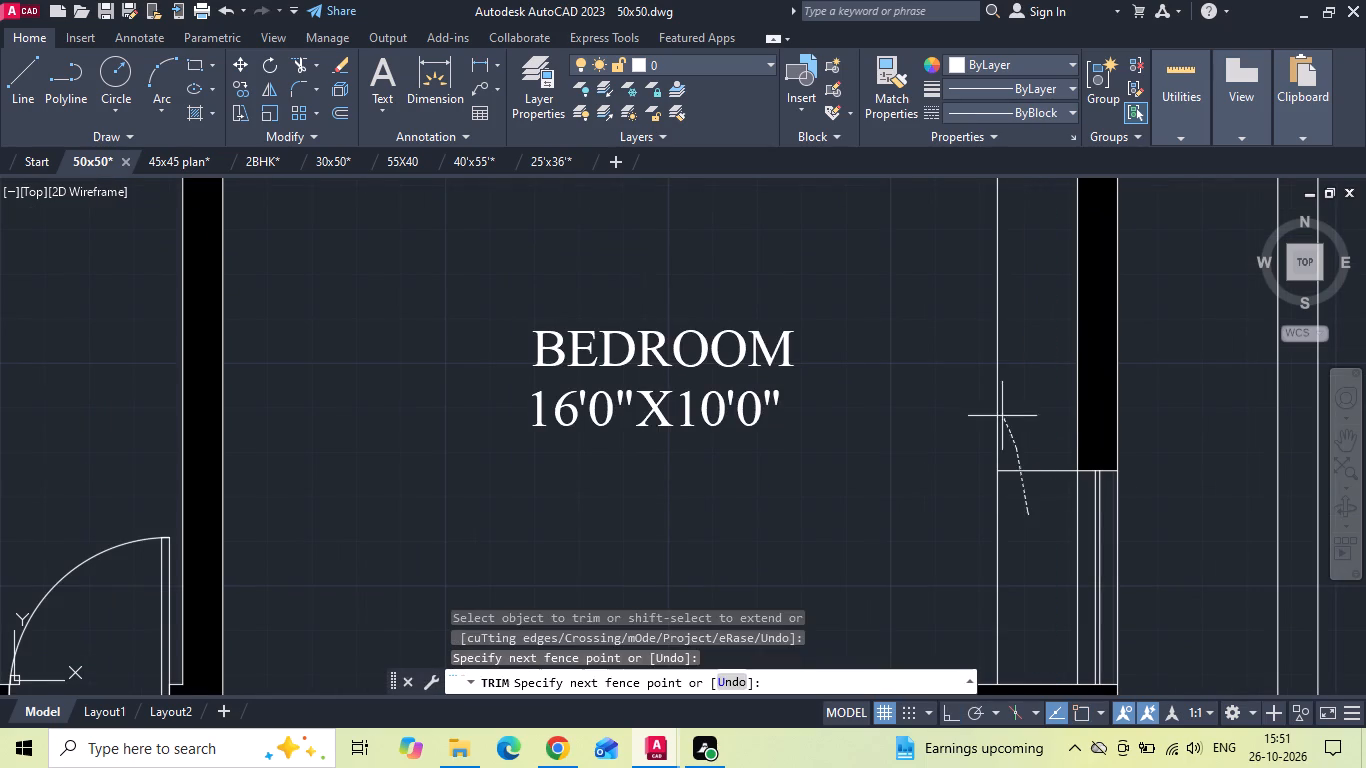
drag(1002, 416, 957, 528)
scroll(953, 395, down, 5)
key(Escape)
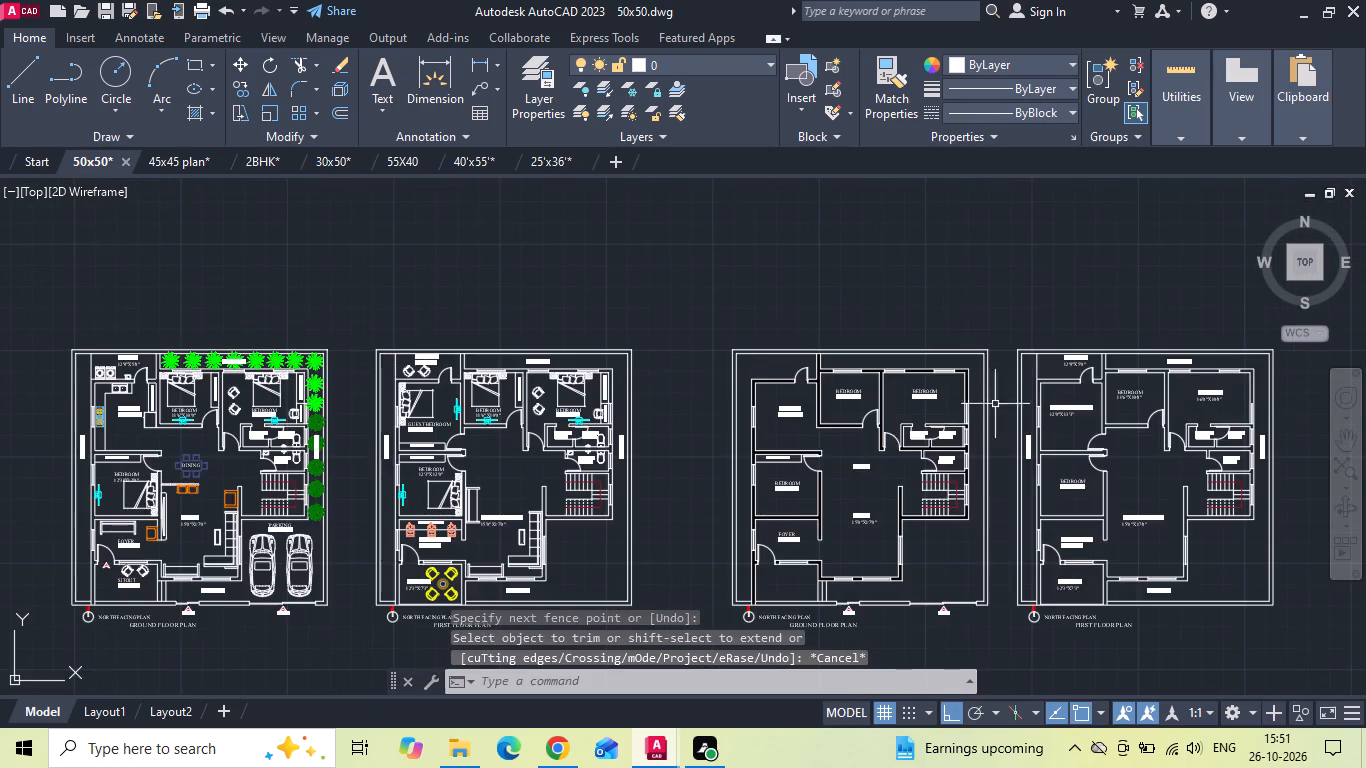
Draw a short horizontal line across the open end of the side-wall window in the first floor copy's 16'0"X10'0" bedroom.
scroll(1220, 414, up, 2)
middle_drag(1226, 410, 830, 408)
scroll(868, 455, up, 1)
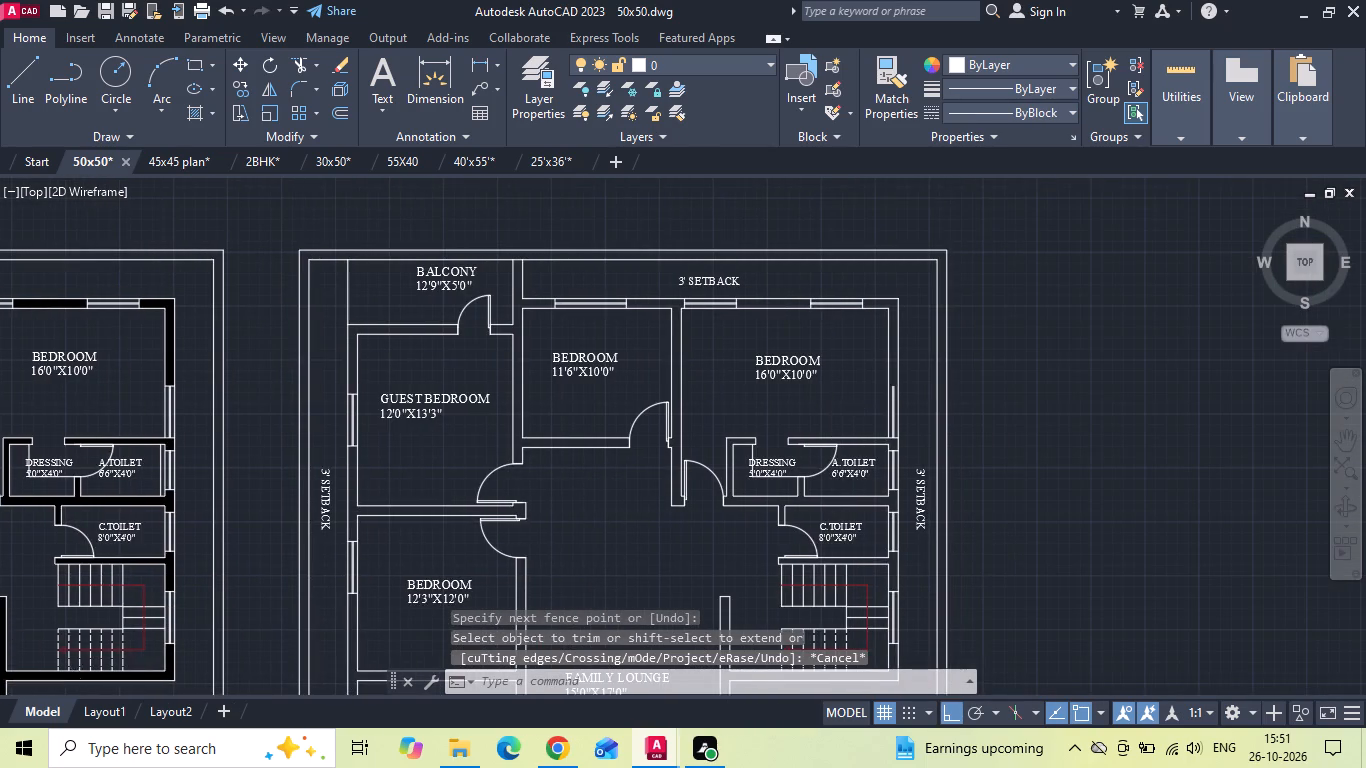
scroll(868, 455, up, 1)
key(l)
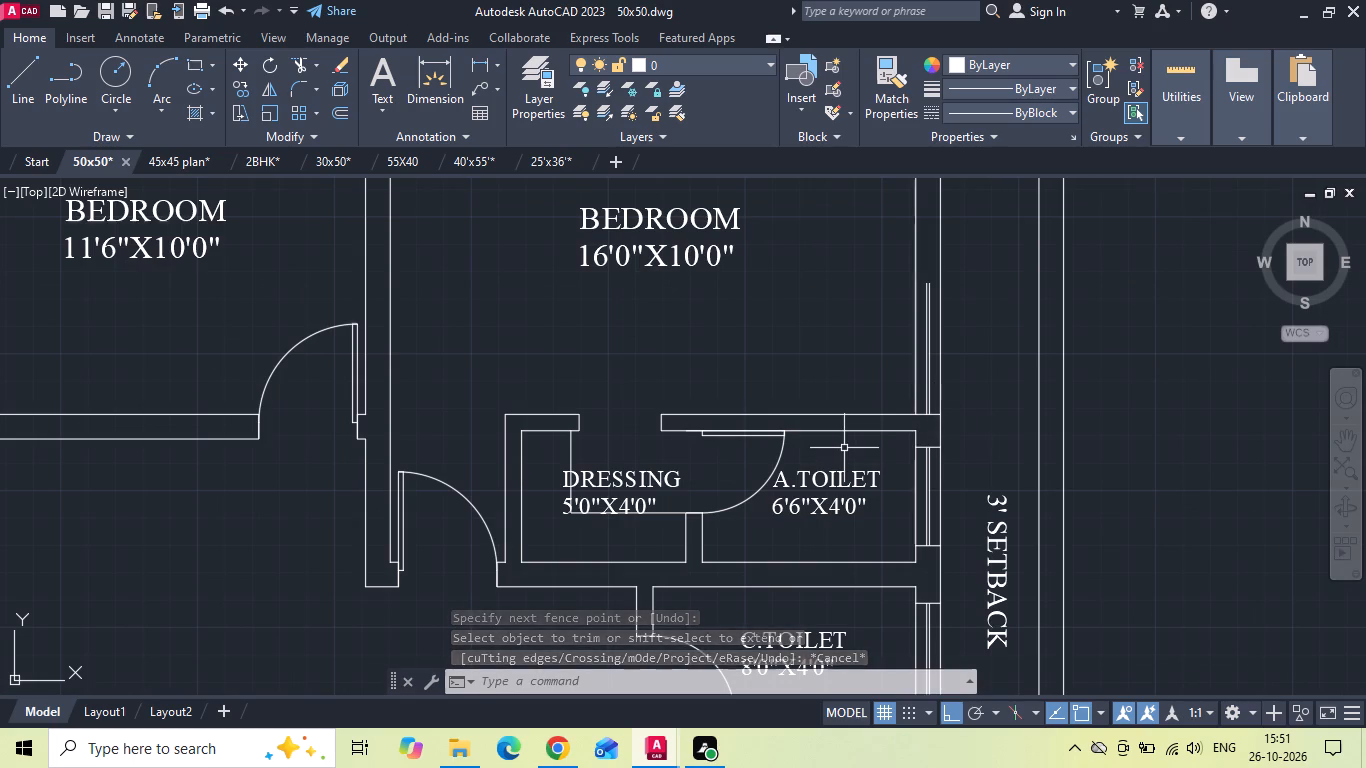
key(space)
scroll(899, 251, up, 2)
click(954, 336)
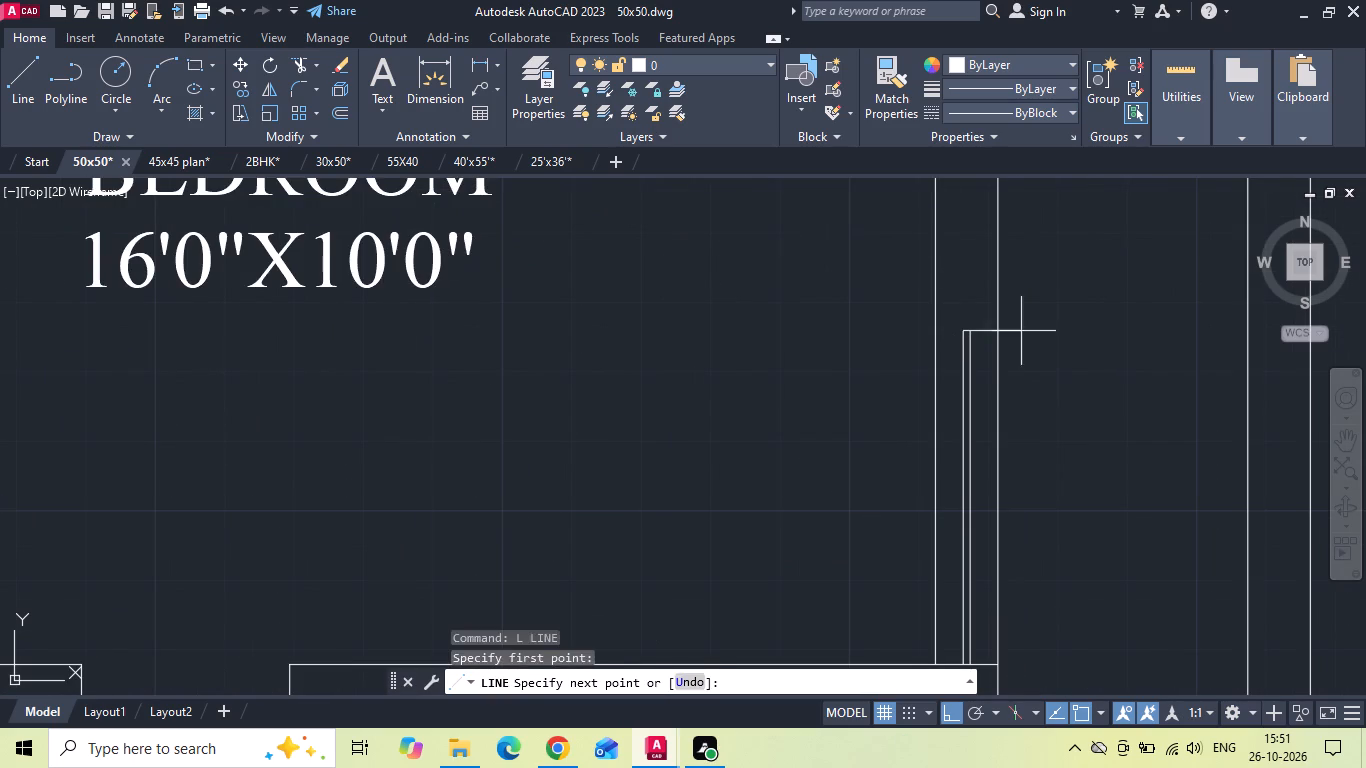
click(1033, 330)
key(Escape)
Extend the window end line to the bedroom's inner wall face, trim its overhang past the outer face, and save the drawing.
key(e)
key(x)
key(space)
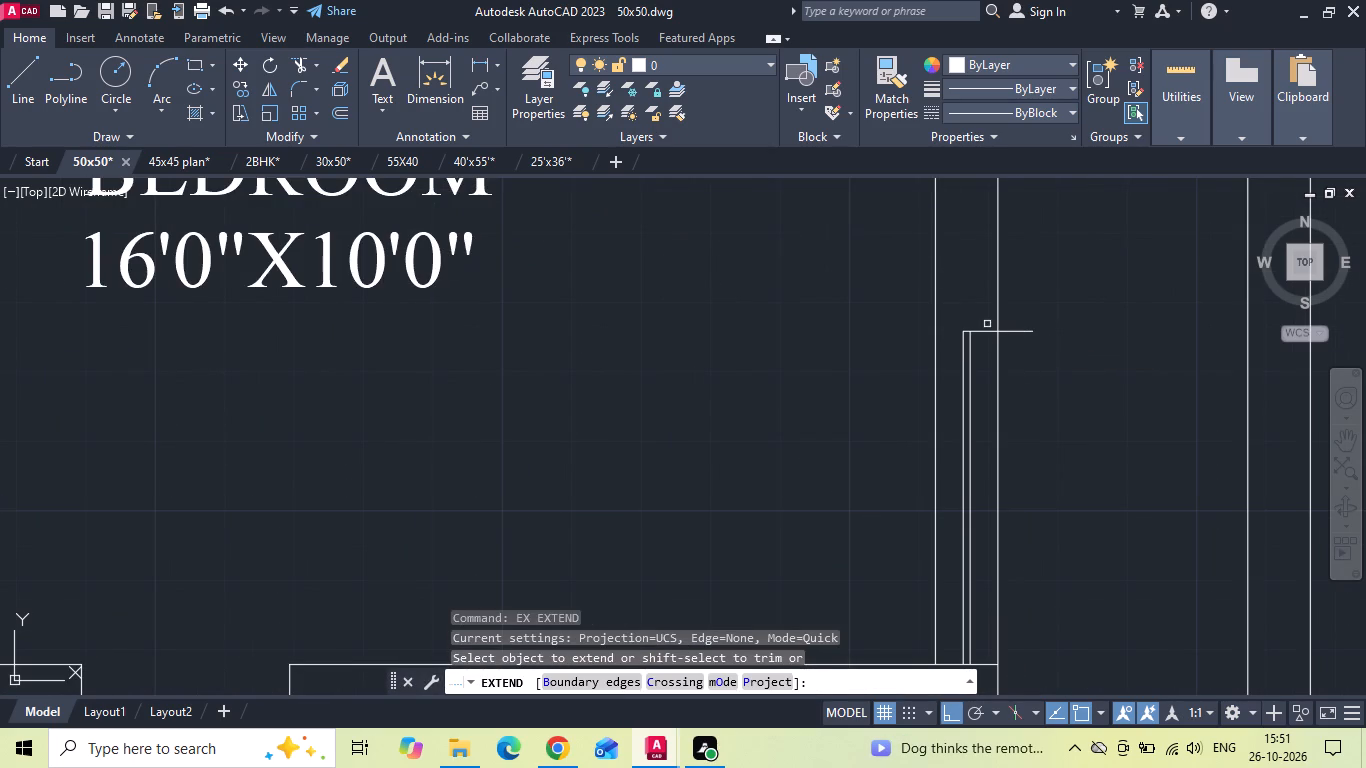
click(987, 331)
key(Escape)
text(TR)
key(space)
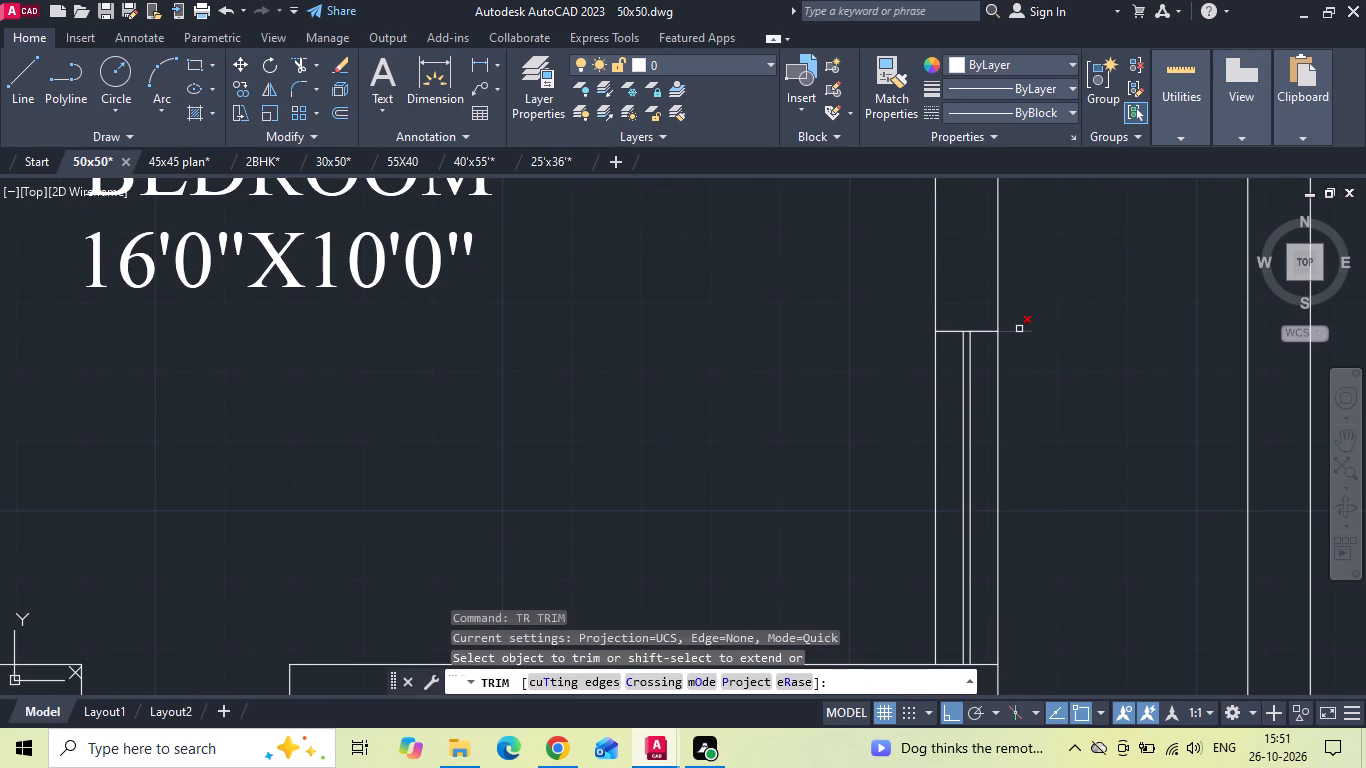
click(1019, 329)
key(Escape)
key(ctrl+s)
Erase the wardrobe outline and WA-WARDROBE label from the ground floor copy's 12'3"X12'0" bedroom and save the drawing.
scroll(925, 340, down, 3)
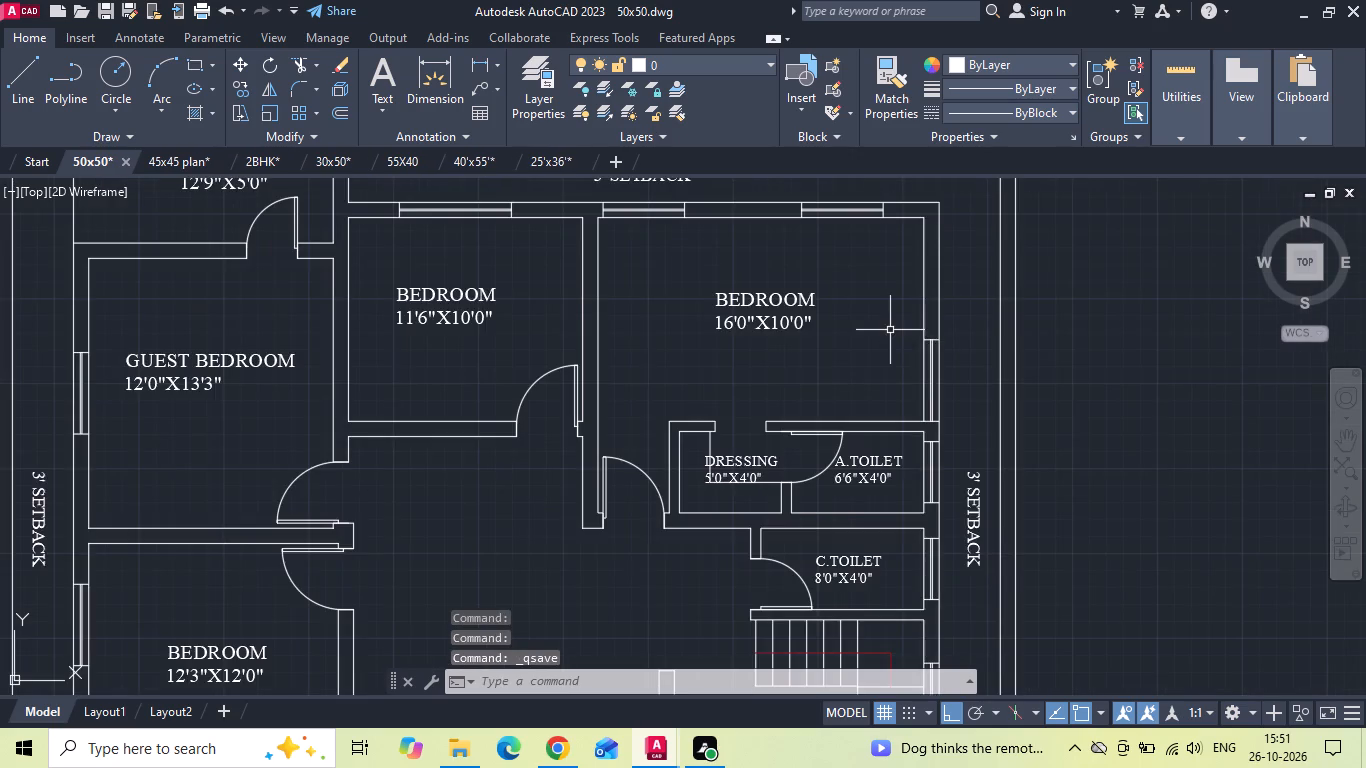
scroll(887, 330, down, 1)
middle_drag(640, 360, 1106, 366)
middle_drag(566, 389, 781, 309)
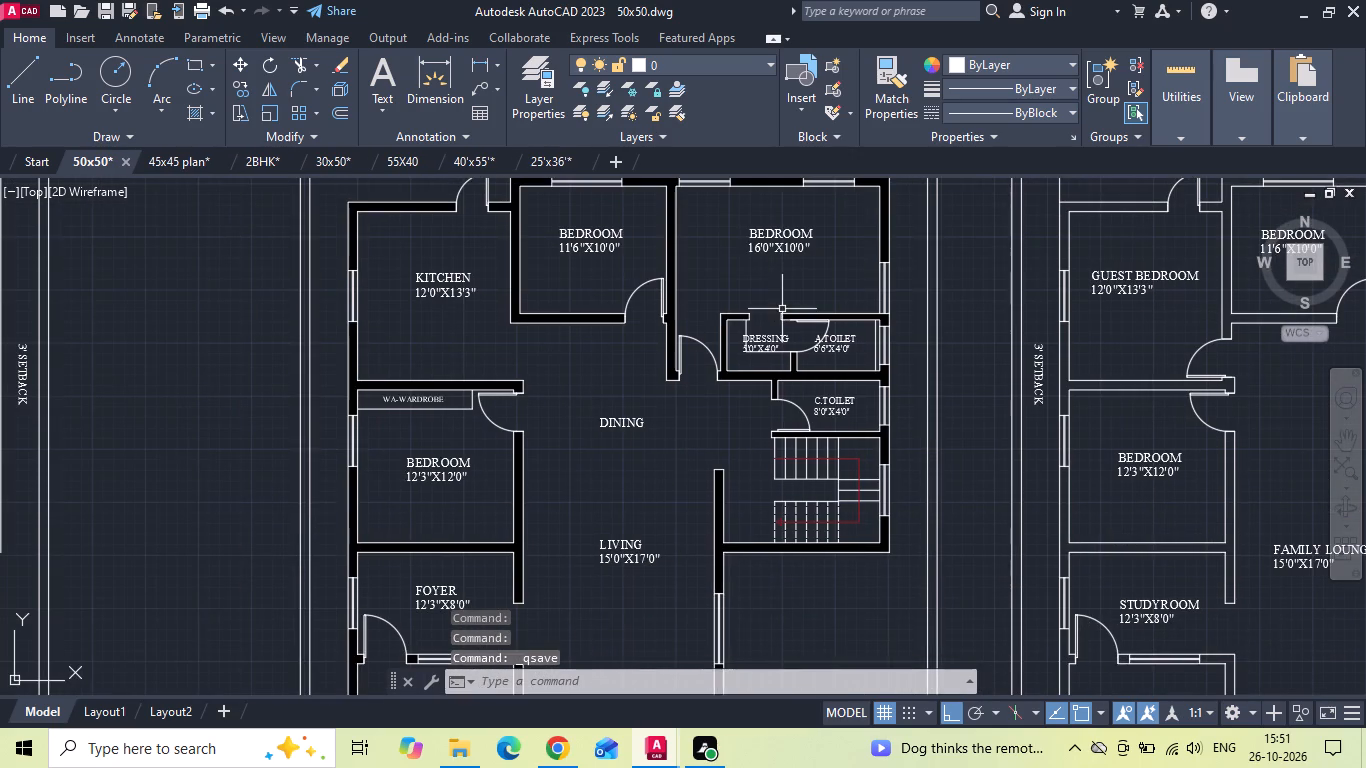
scroll(459, 416, up, 3)
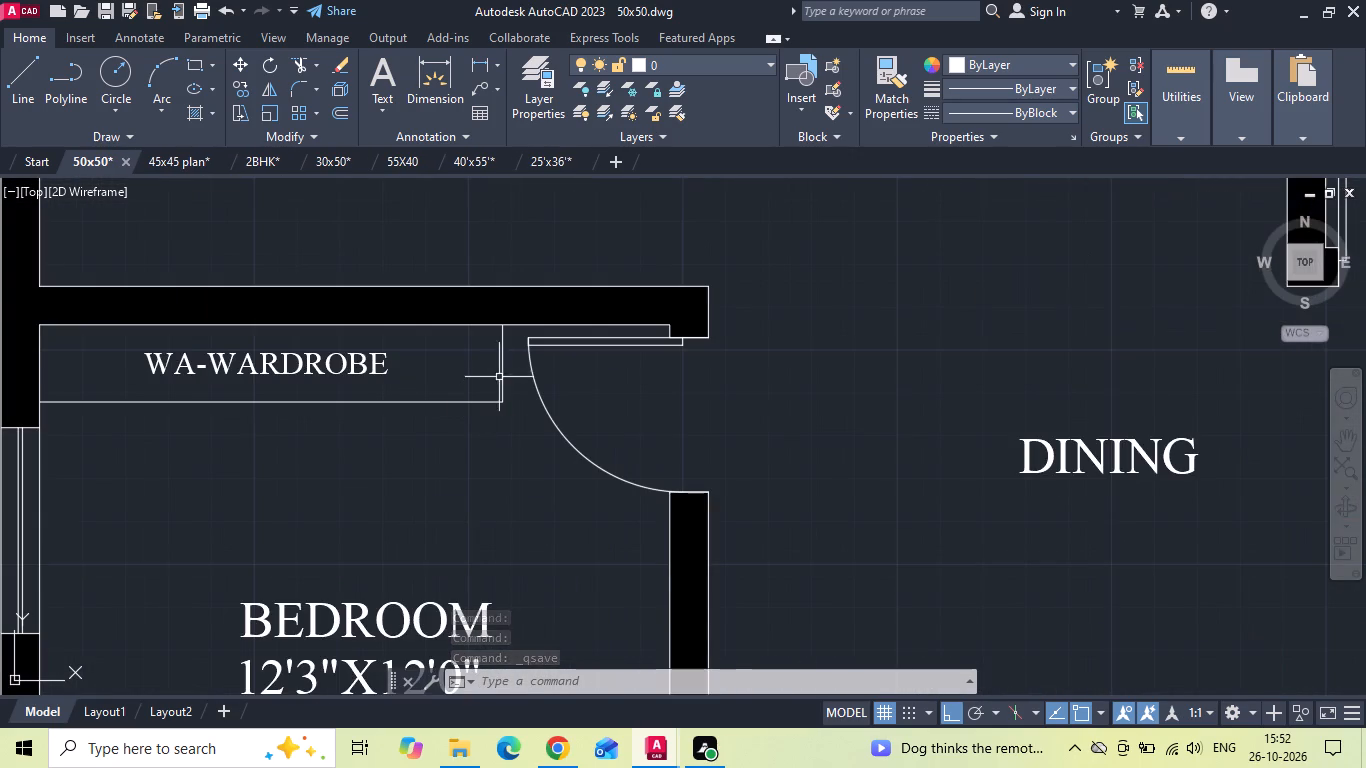
drag(513, 370, 487, 395)
click(179, 506)
key(Delete)
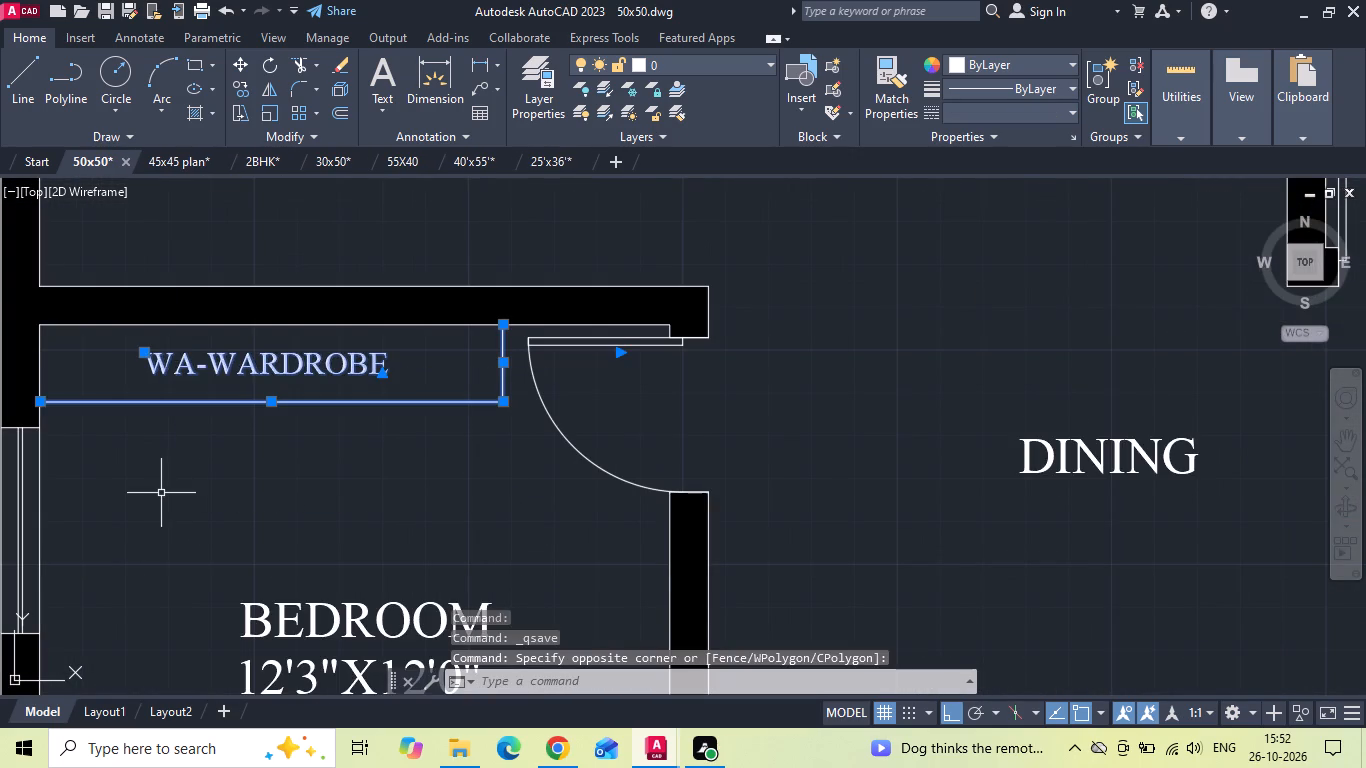
key(ctrl+s)
key(ctrl+s)
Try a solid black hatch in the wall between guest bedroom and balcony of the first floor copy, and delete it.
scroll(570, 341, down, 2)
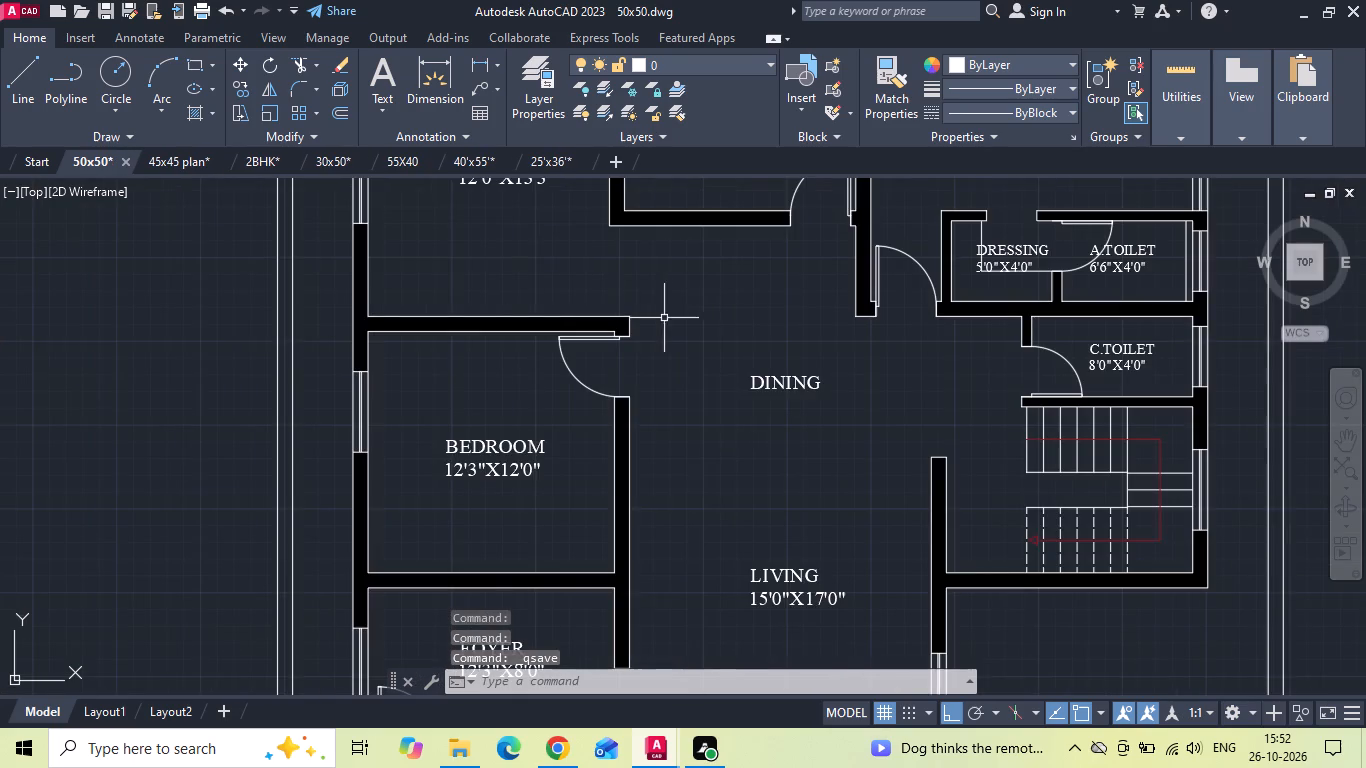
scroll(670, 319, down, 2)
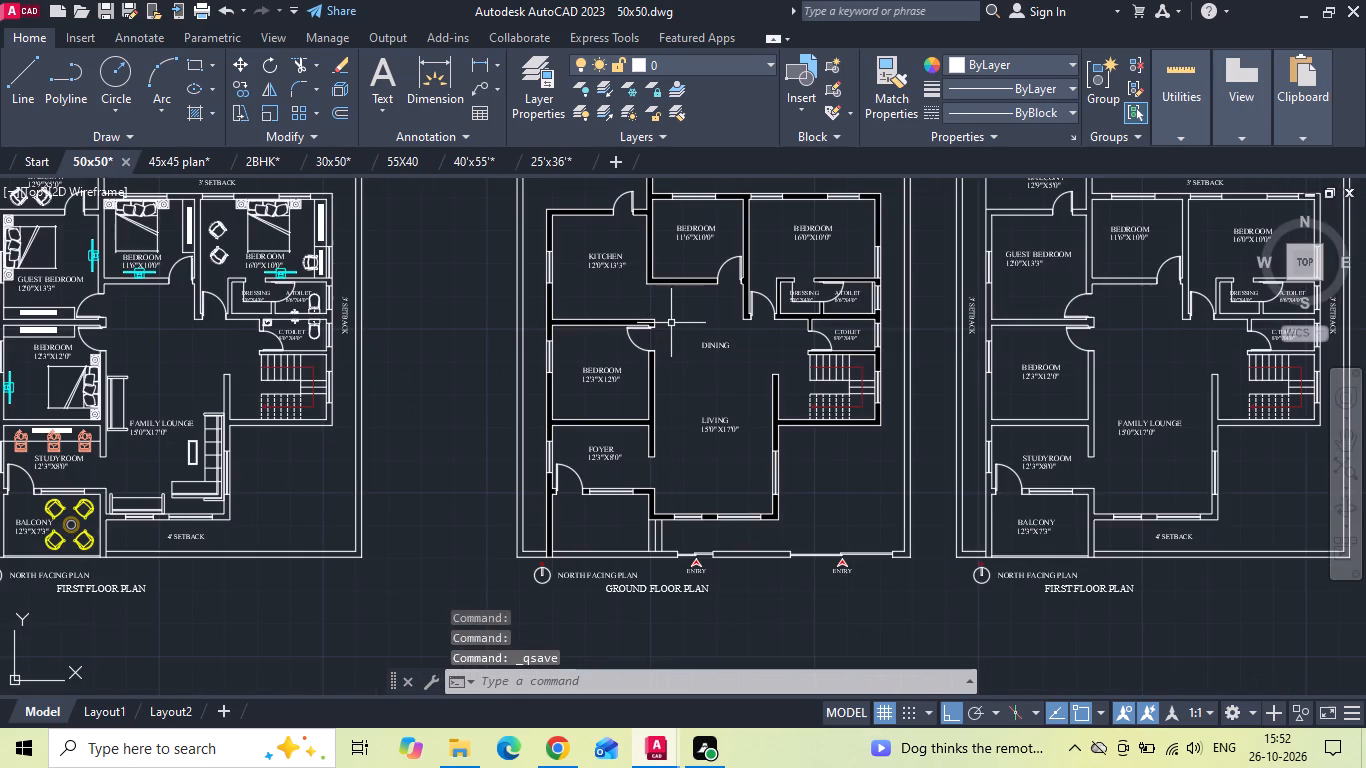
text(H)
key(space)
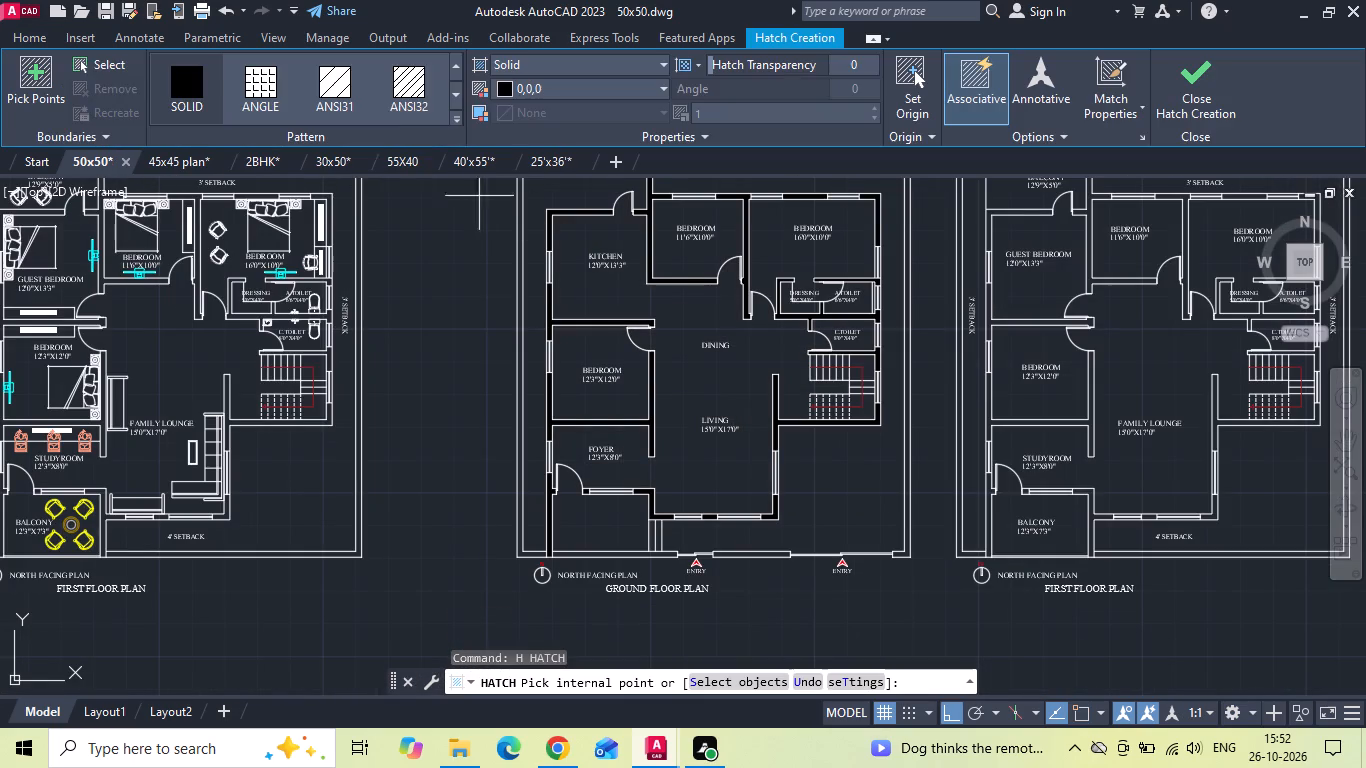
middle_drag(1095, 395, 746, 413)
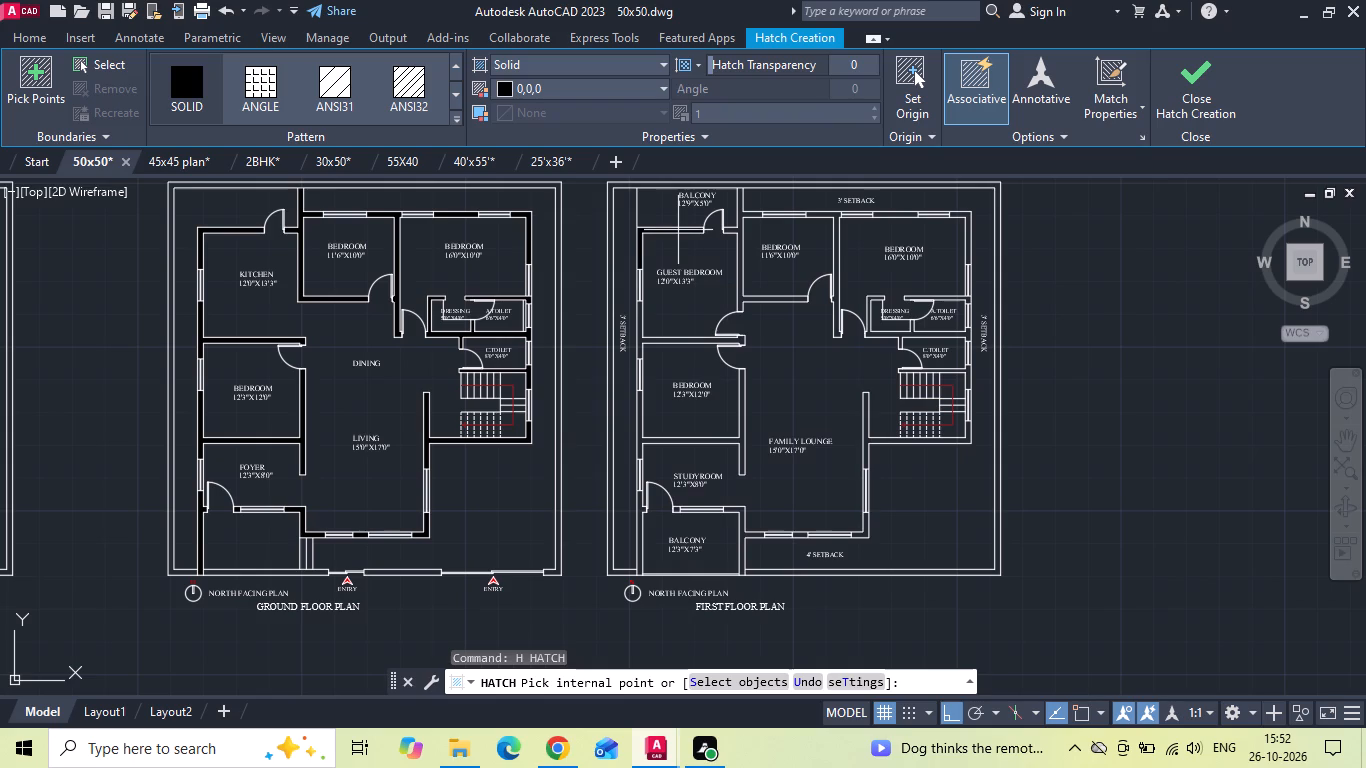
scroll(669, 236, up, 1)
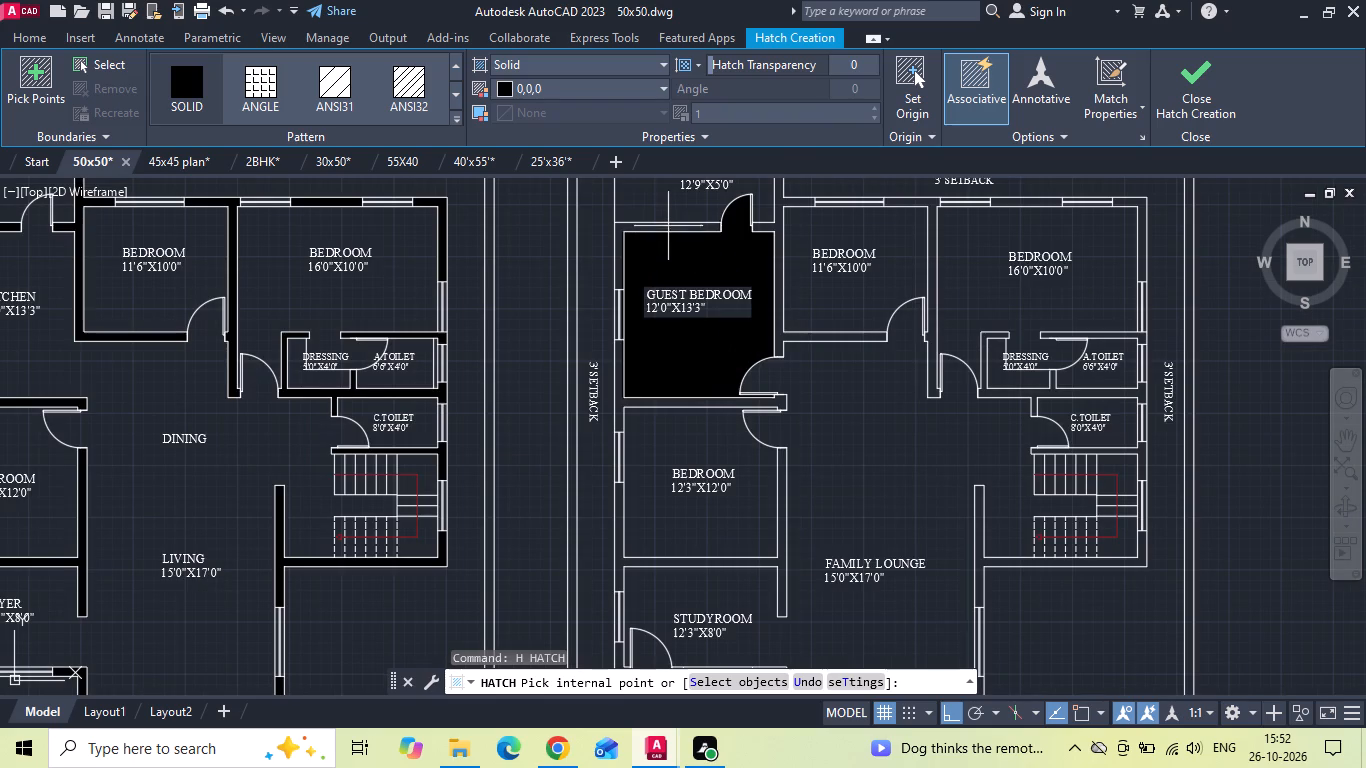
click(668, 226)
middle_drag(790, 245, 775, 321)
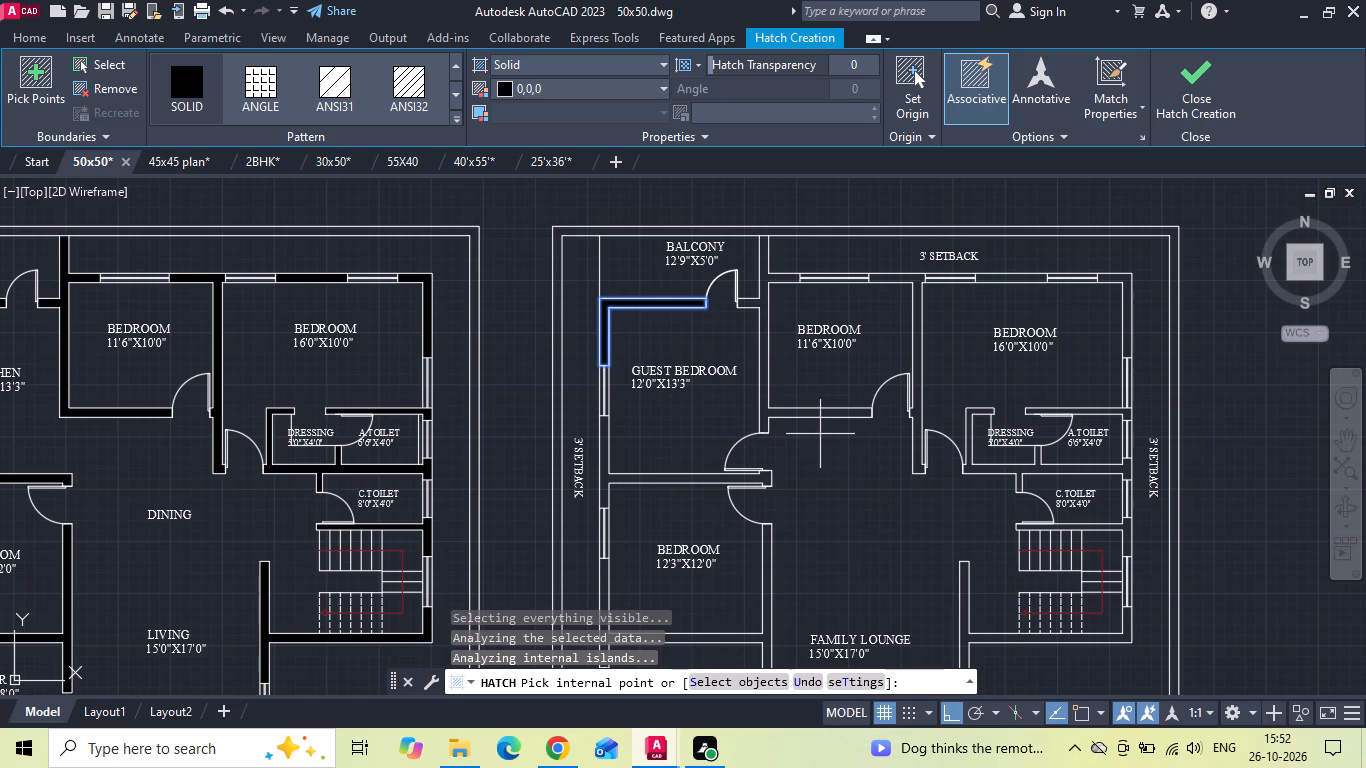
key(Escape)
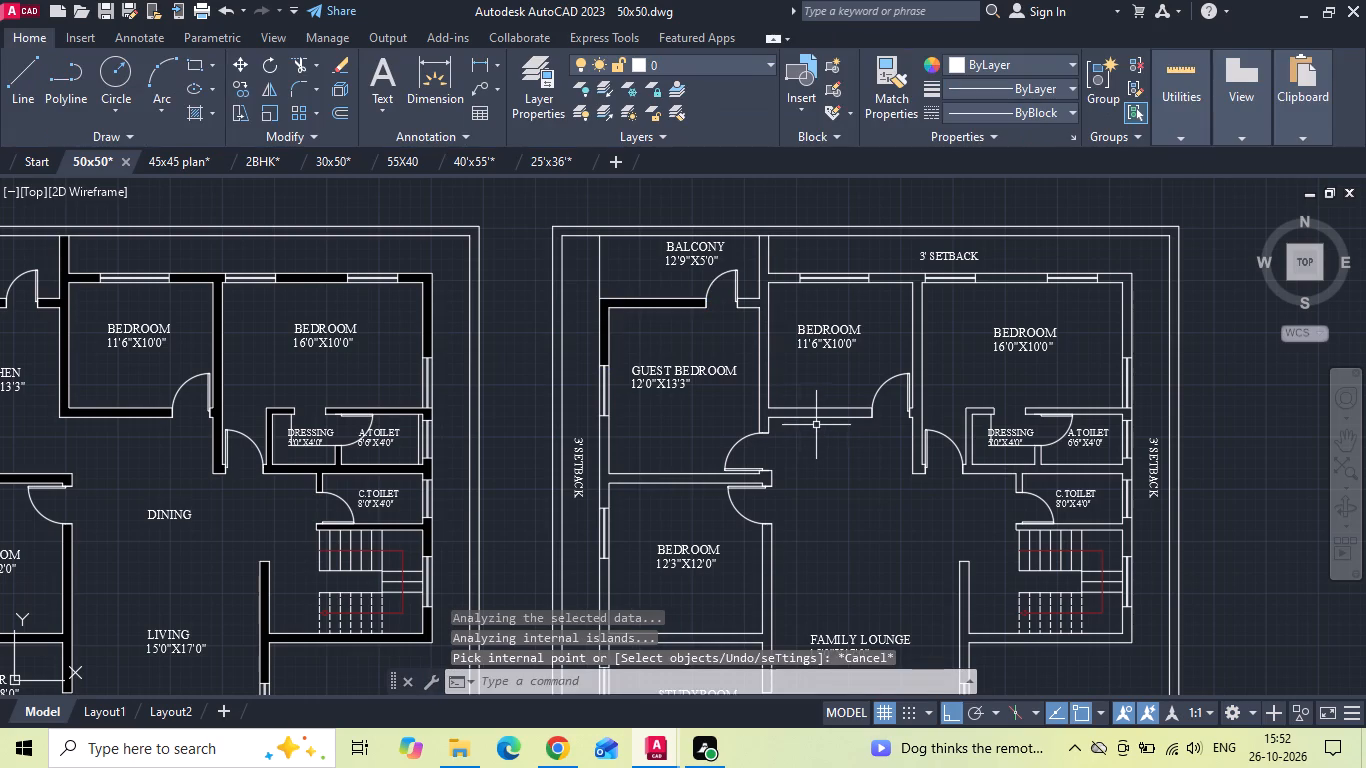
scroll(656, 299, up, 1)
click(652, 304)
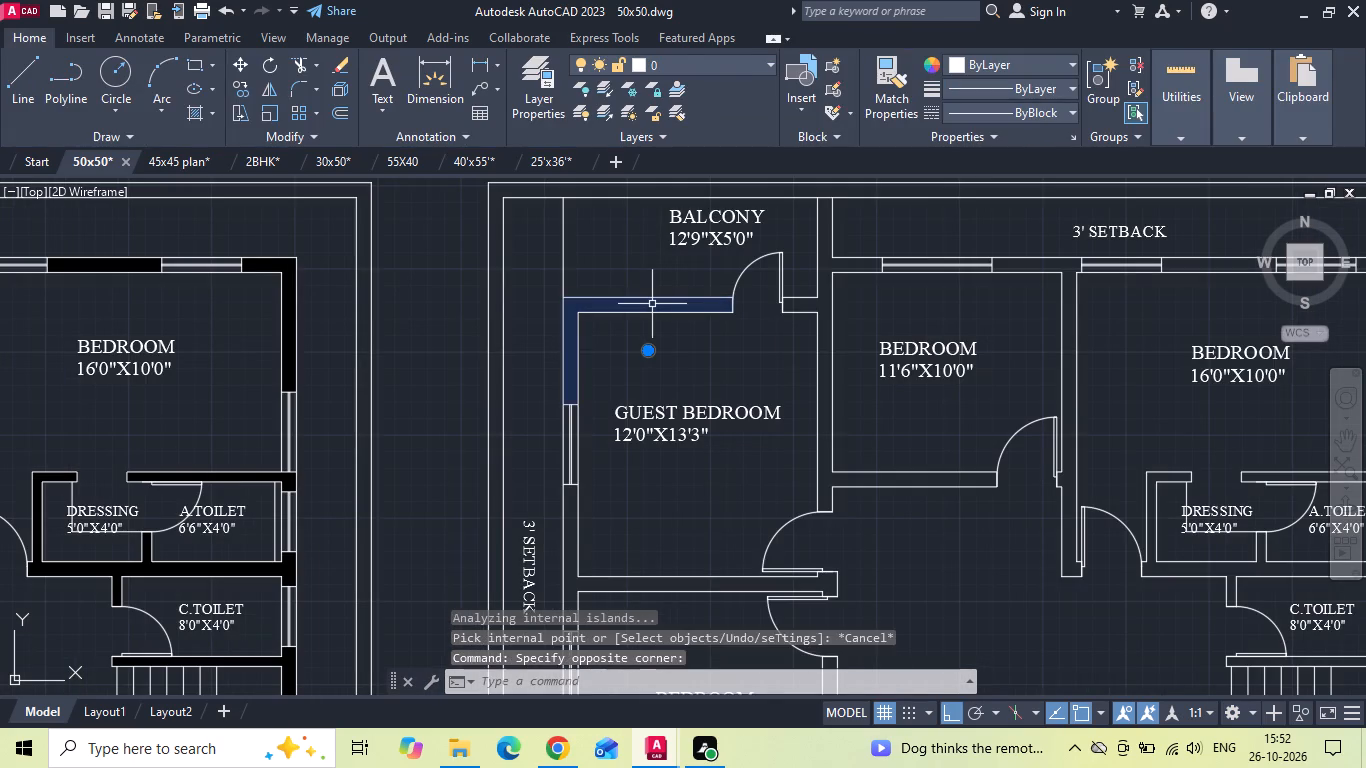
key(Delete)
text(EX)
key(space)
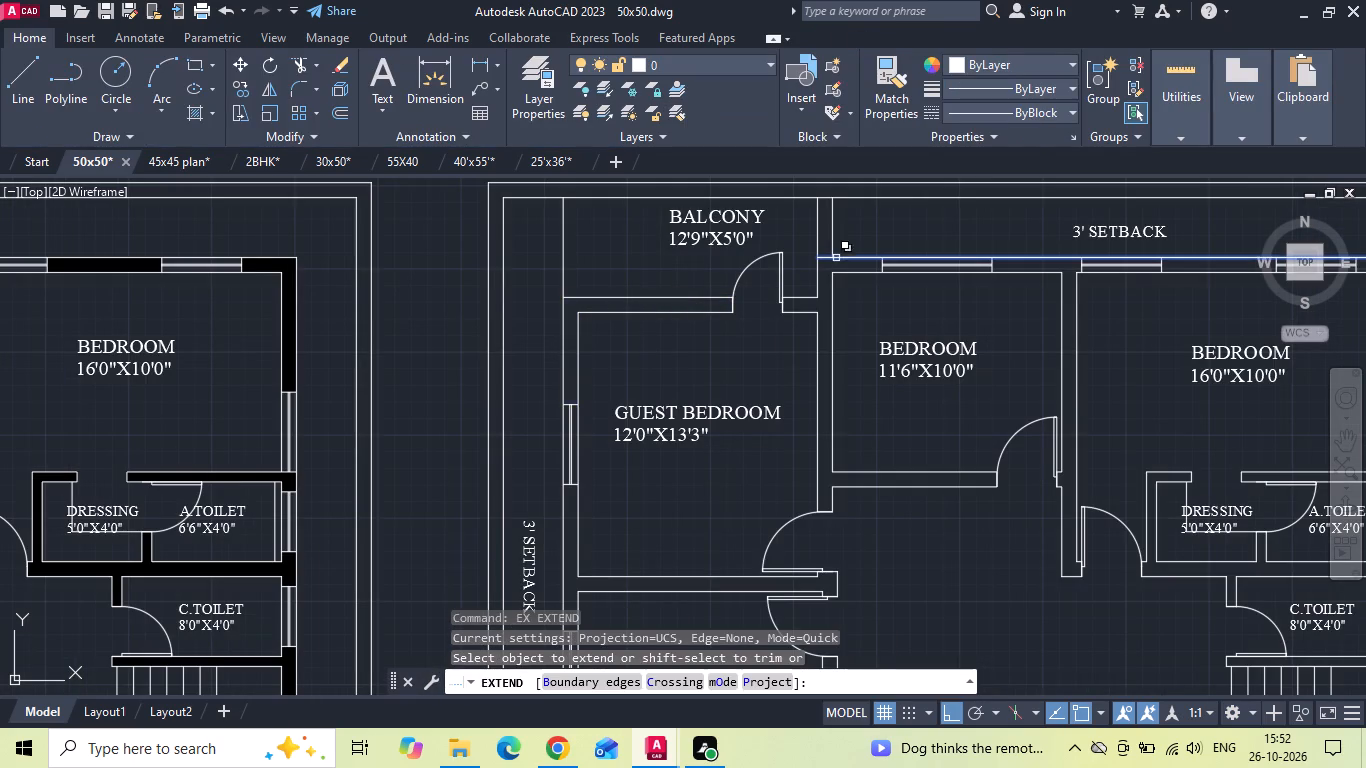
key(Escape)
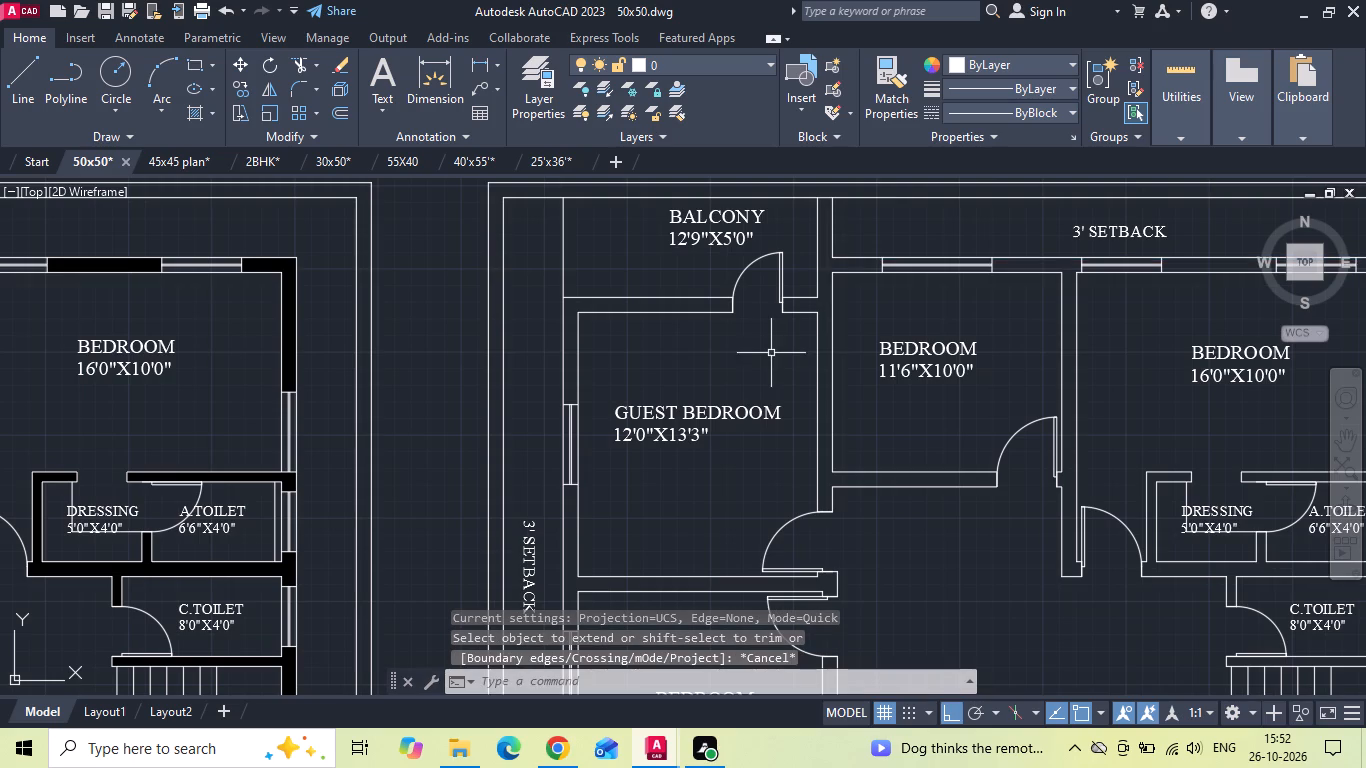
Hatch the first floor copy's guest bedroom, 11'6"X10'0" bedroom and 16'0"X10'0" bedroom outer walls in solid black (0,0,0).
text(H)
key(space)
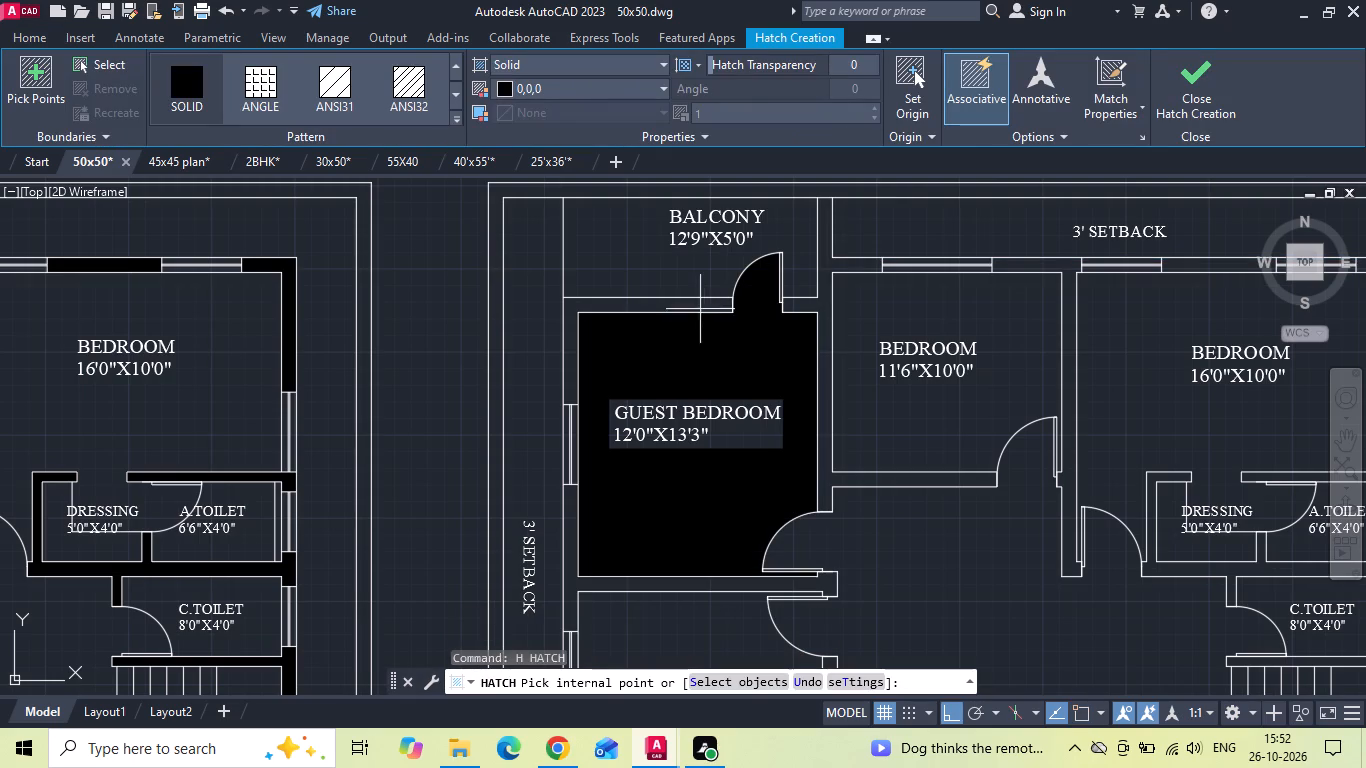
click(700, 309)
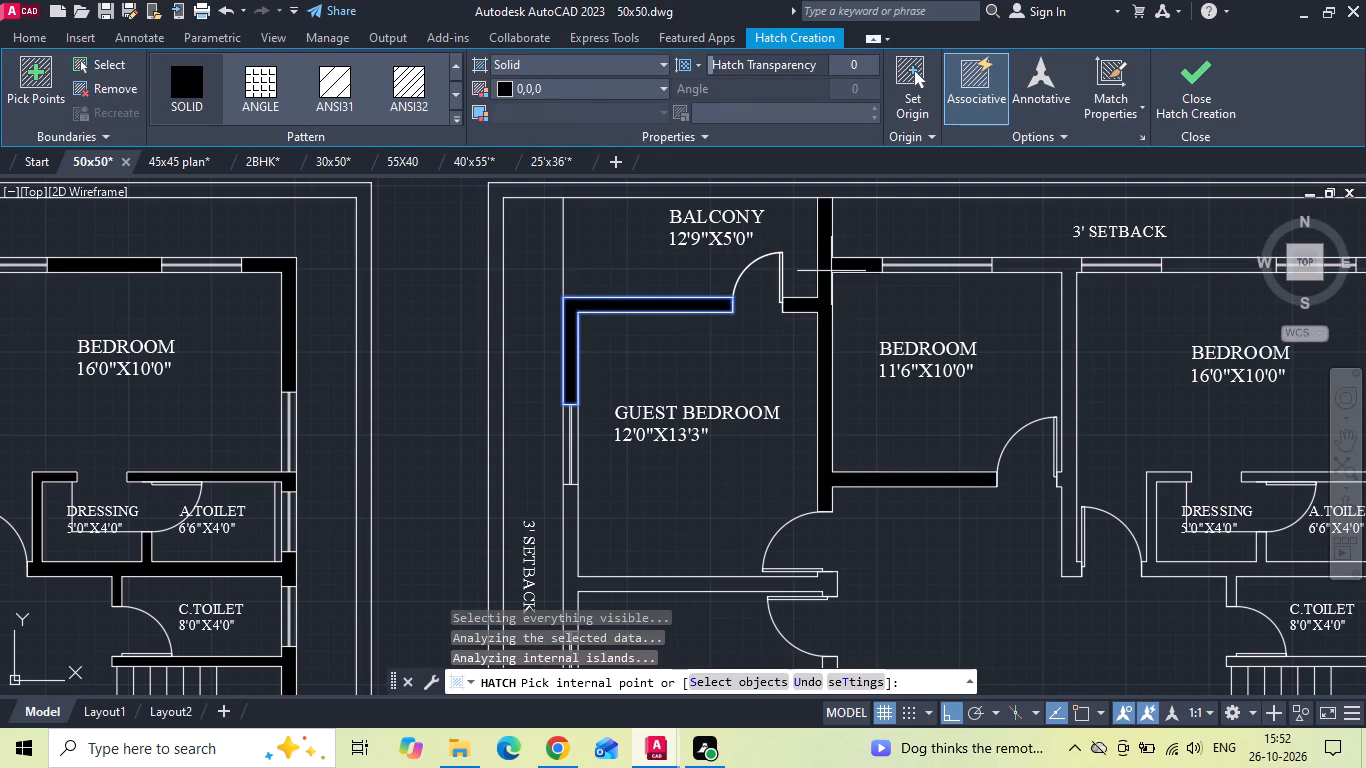
click(830, 270)
click(1072, 270)
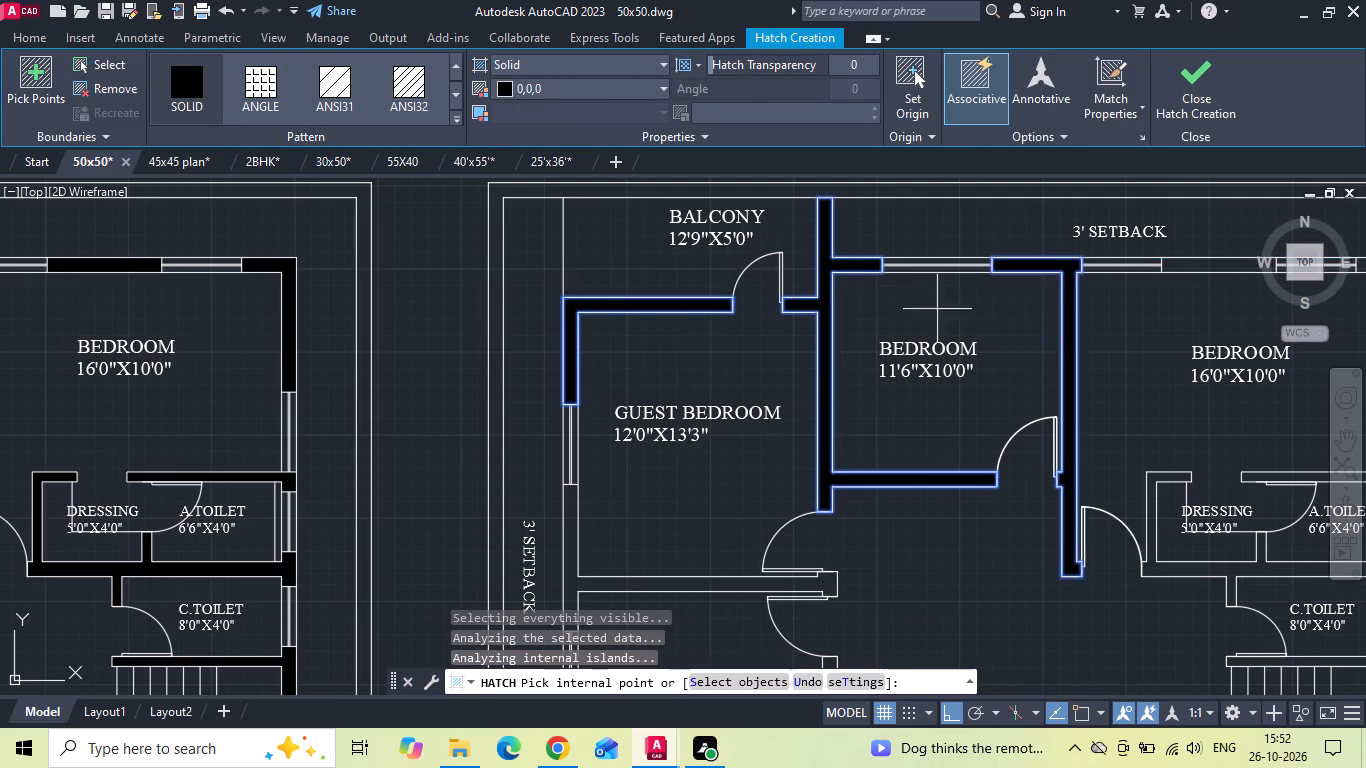
scroll(623, 397, down, 1)
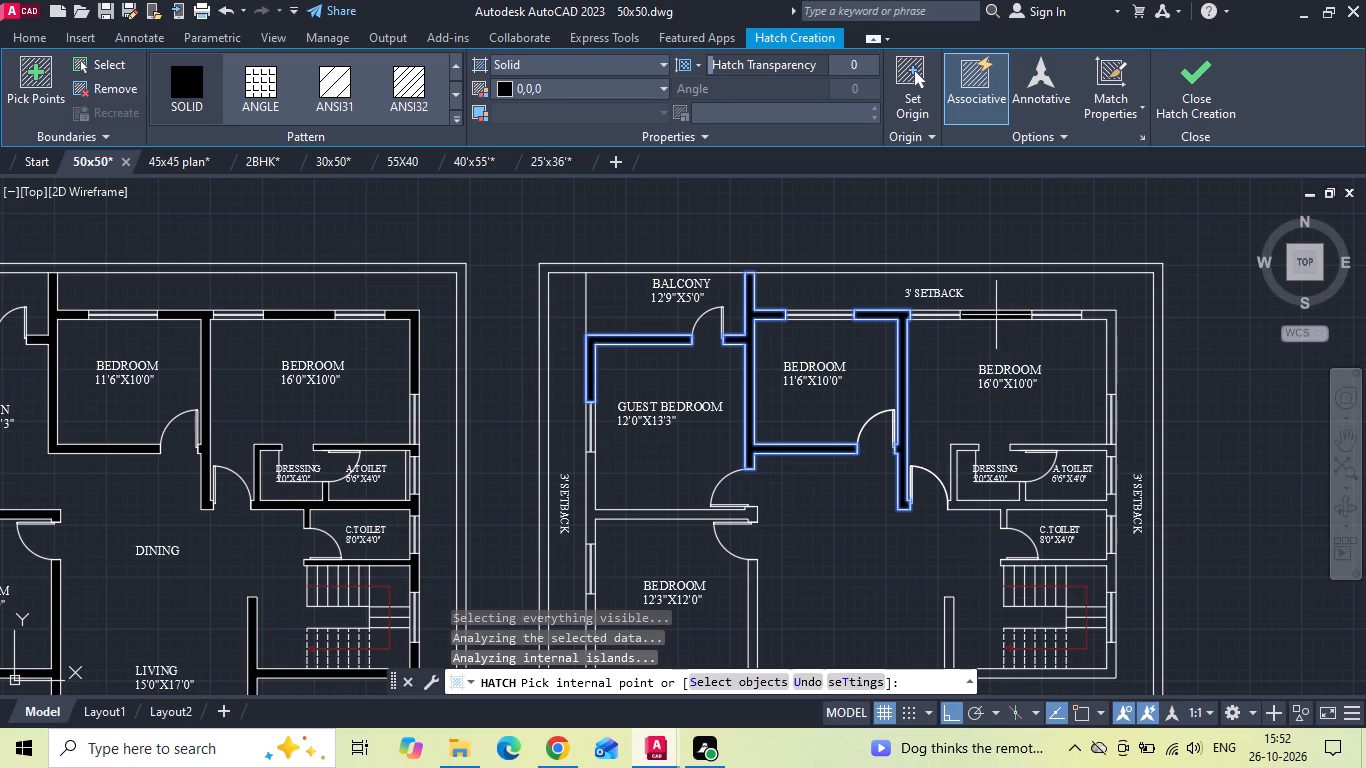
click(996, 314)
click(1102, 315)
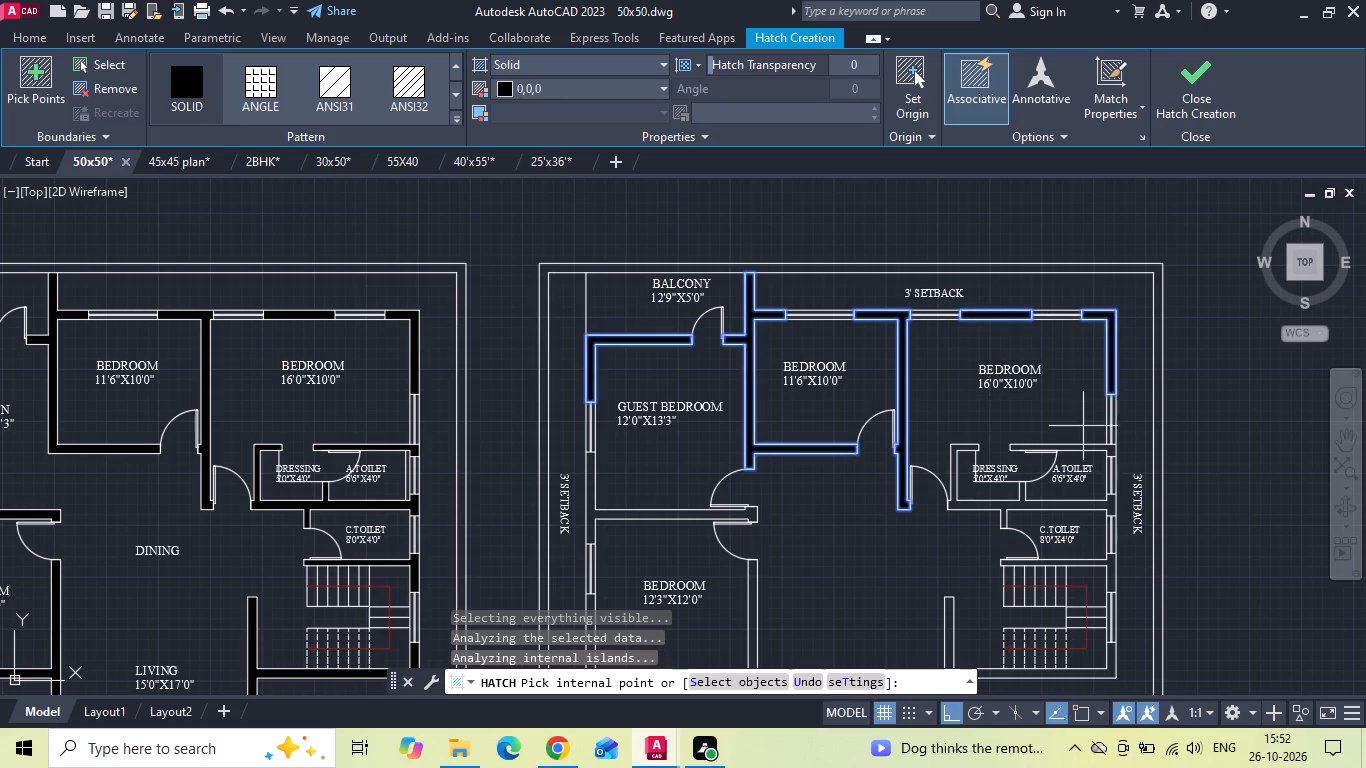
Add the walls around the dressing room, both toilets and the staircase to the solid black hatch.
click(1082, 447)
scroll(1027, 533, up, 1)
click(1010, 491)
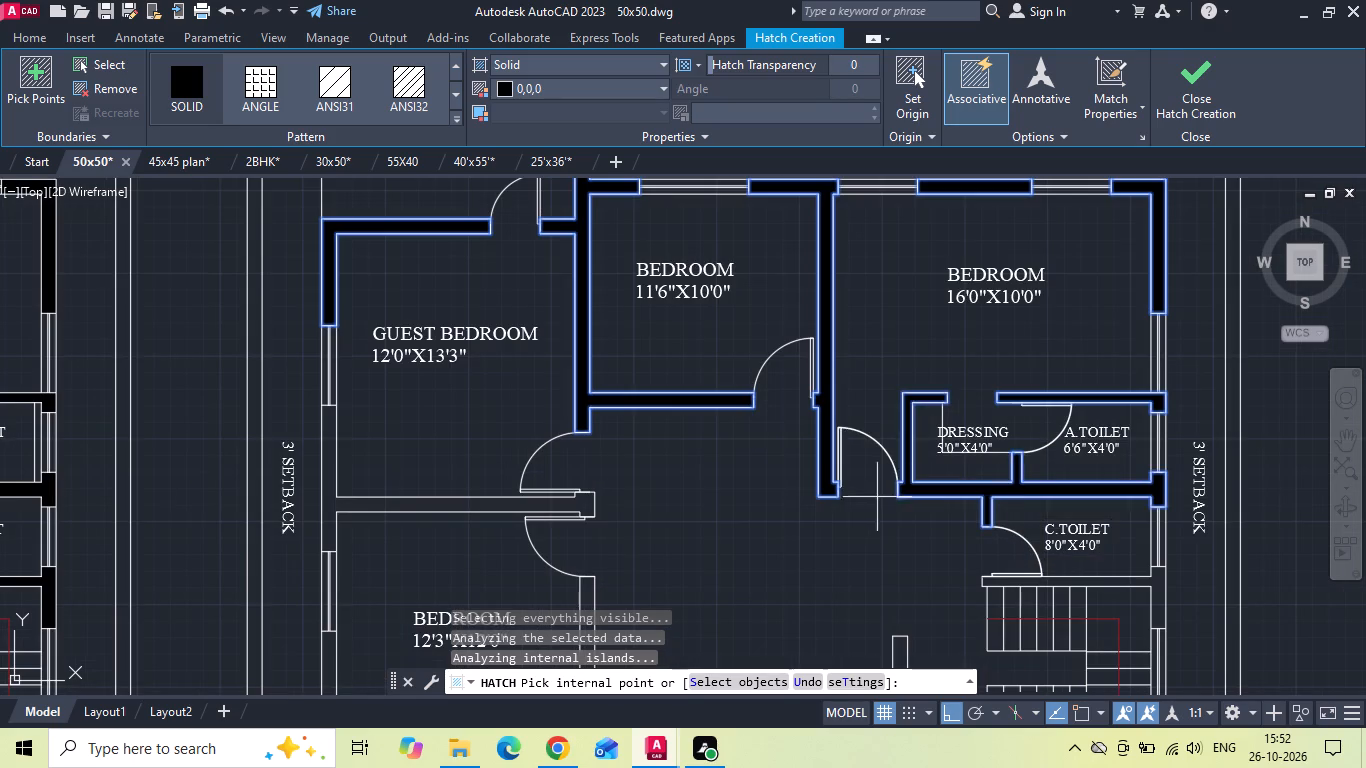
middle_drag(874, 496, 720, 402)
click(1008, 484)
scroll(961, 377, down, 1)
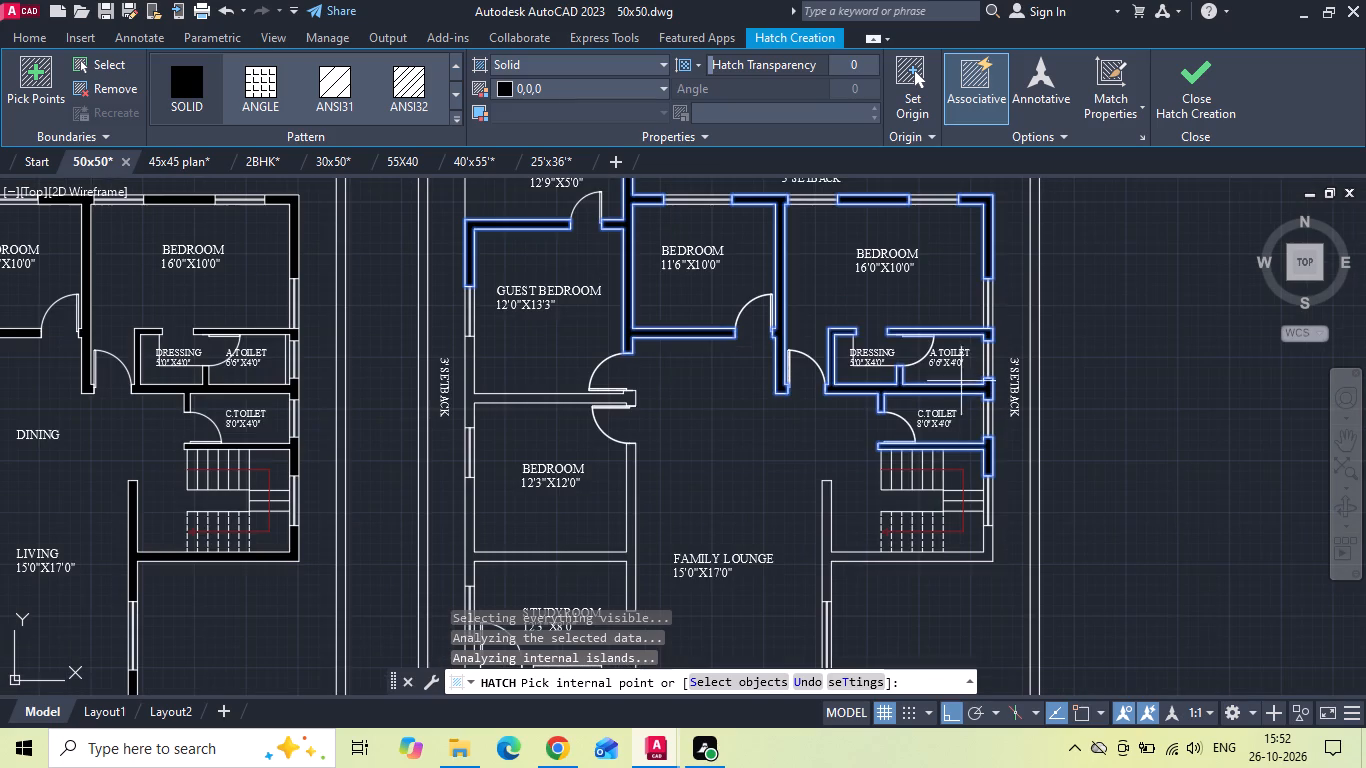
click(827, 561)
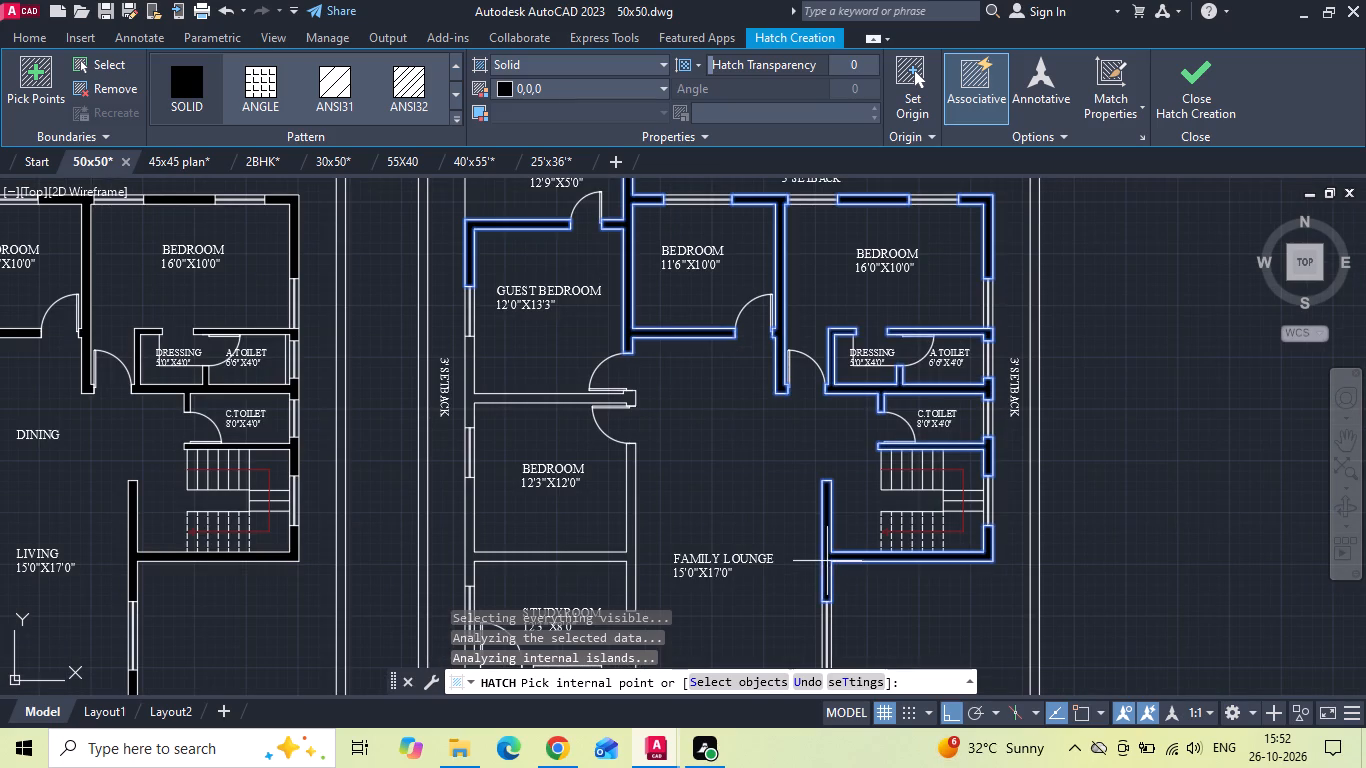
Add the walls around the 12'3"X12'0" bedroom and the main studyroom and balcony walls to the solid black hatch.
click(629, 544)
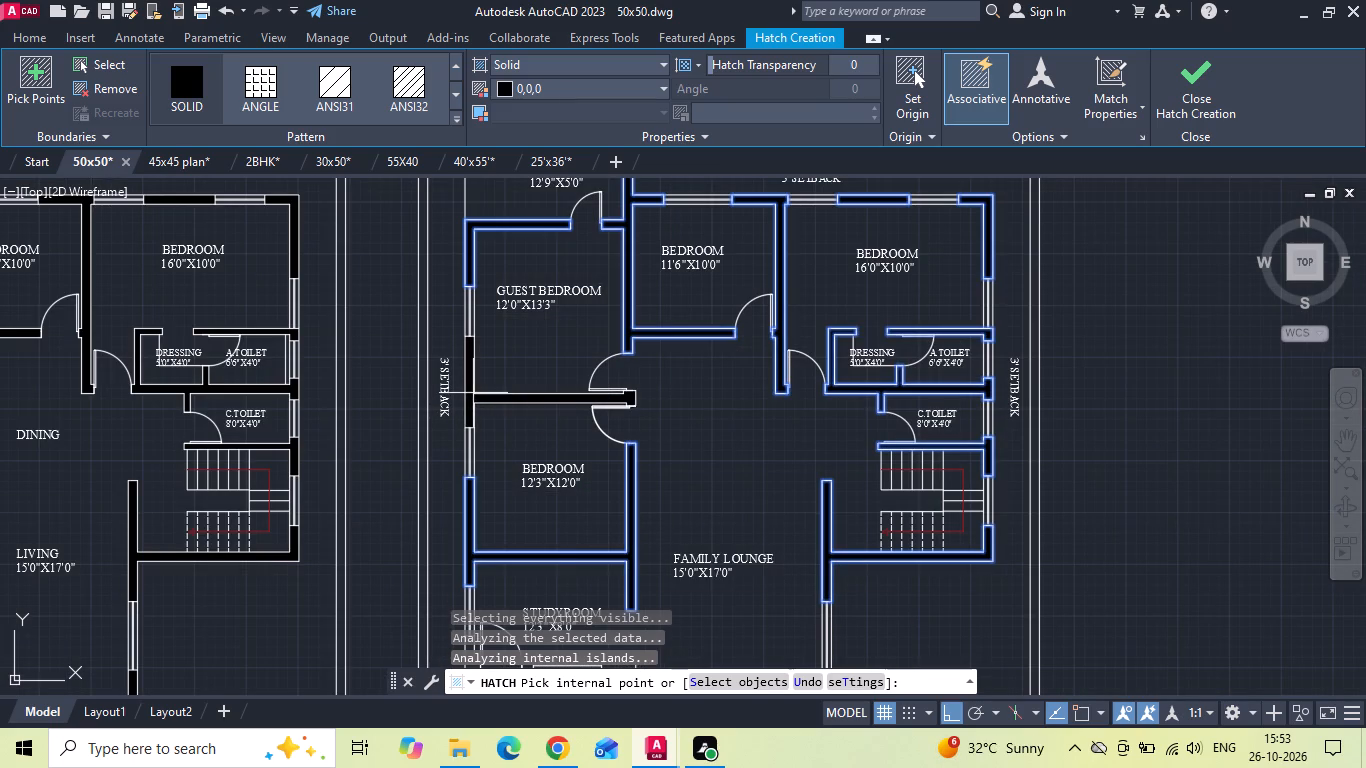
click(473, 393)
scroll(611, 340, down, 2)
scroll(564, 497, up, 2)
middle_drag(500, 519, 502, 398)
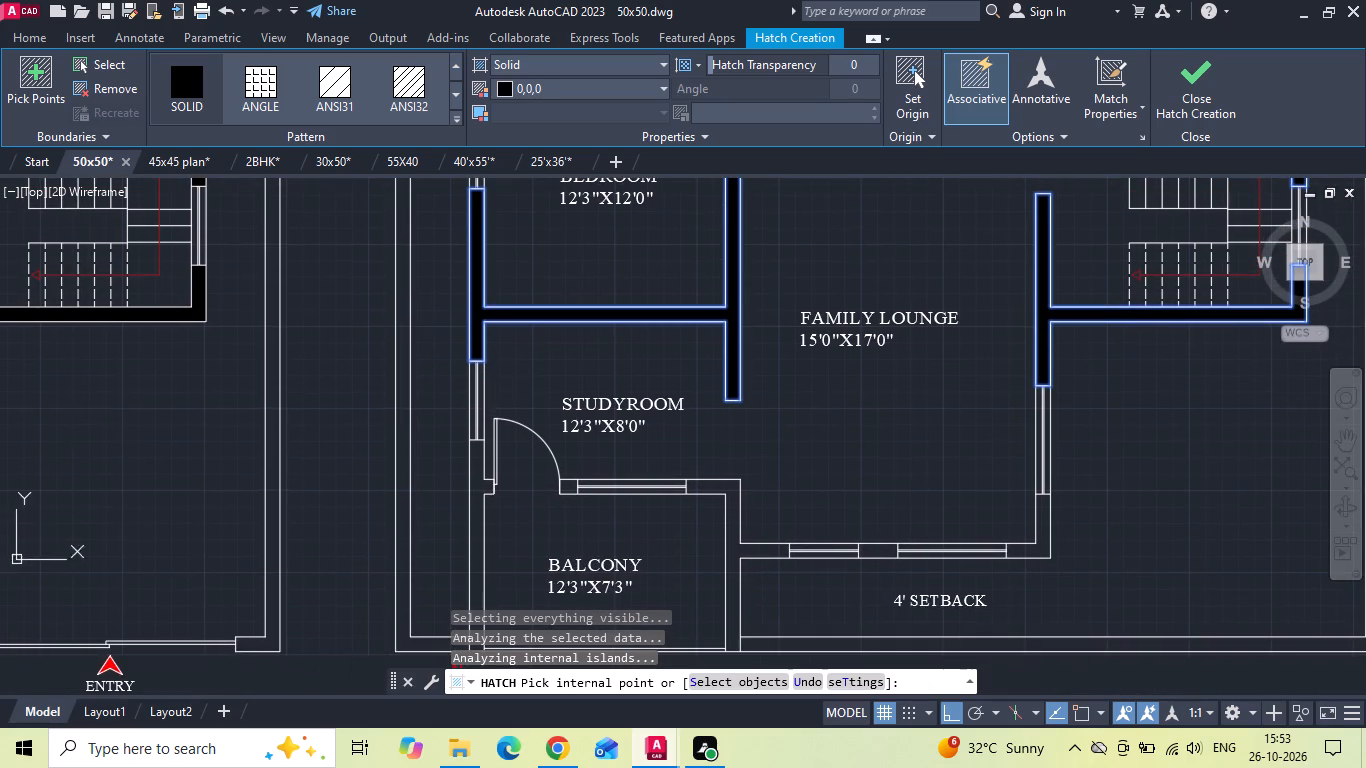
click(476, 495)
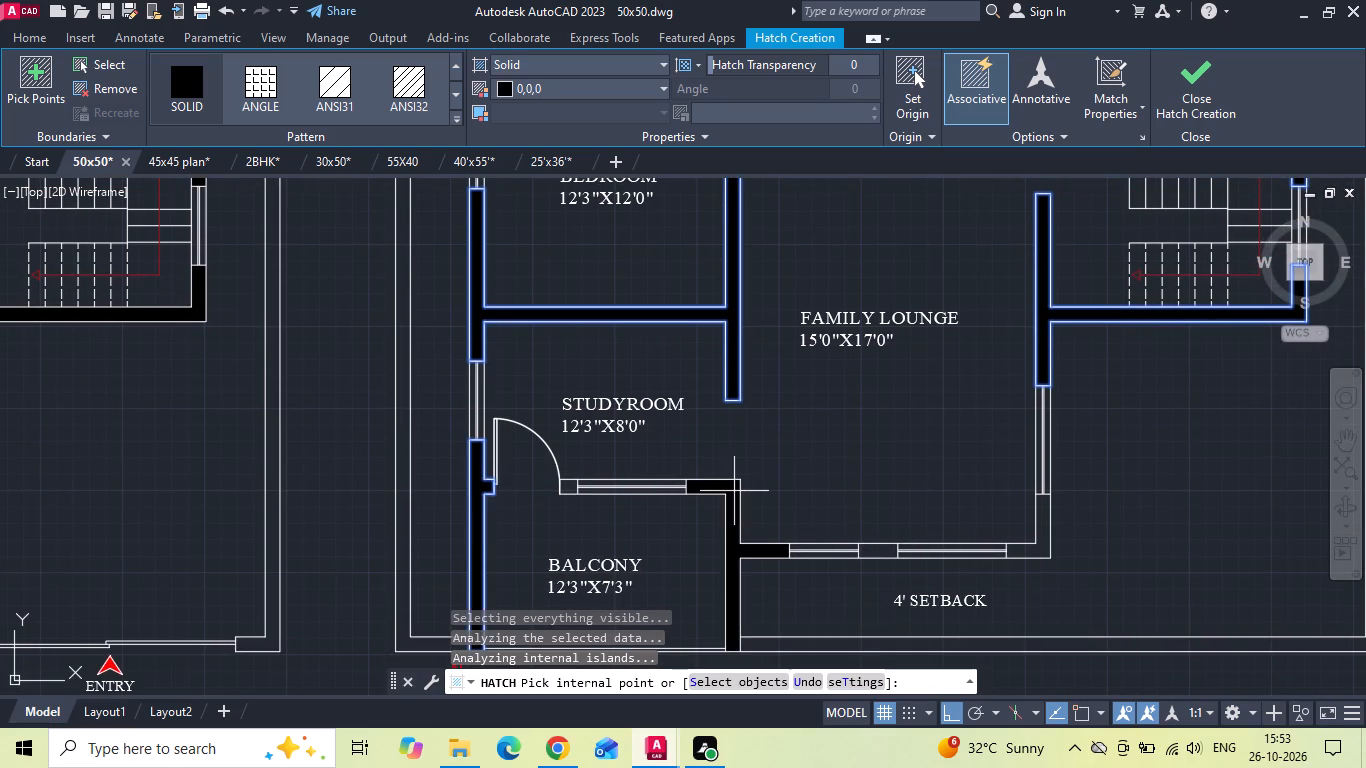
click(735, 492)
Add the family lounge's corner and between-window wall pieces and the short studyroom wall piece beside the balcony door to the hatch.
click(872, 559)
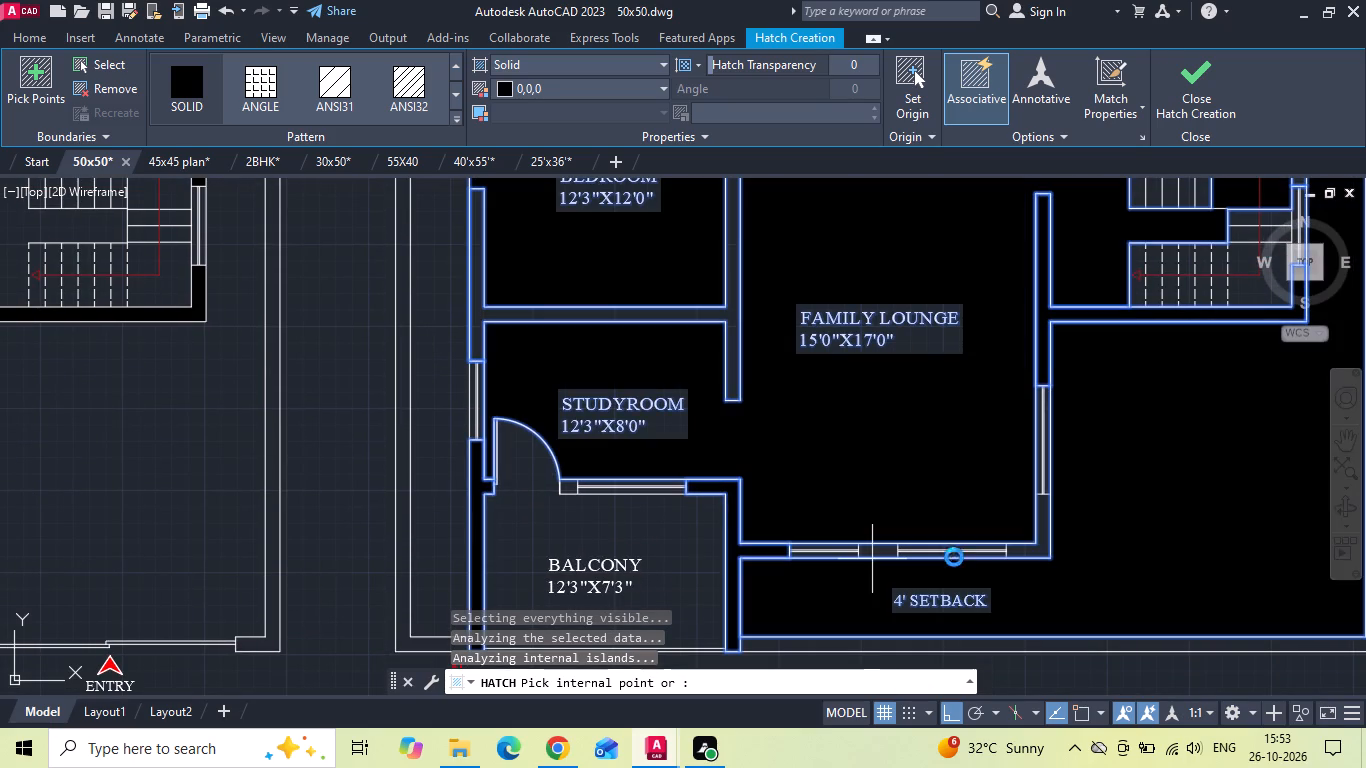
key(ctrl+z)
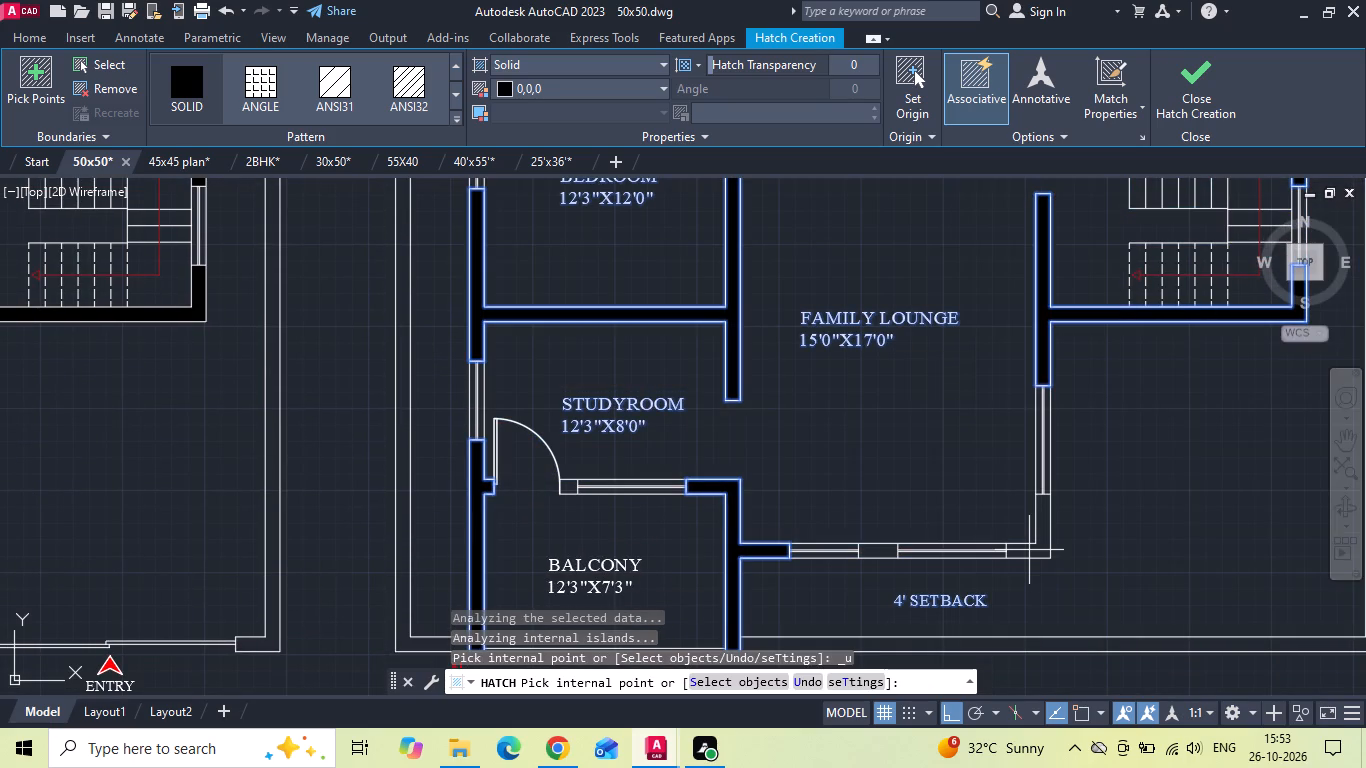
click(1029, 550)
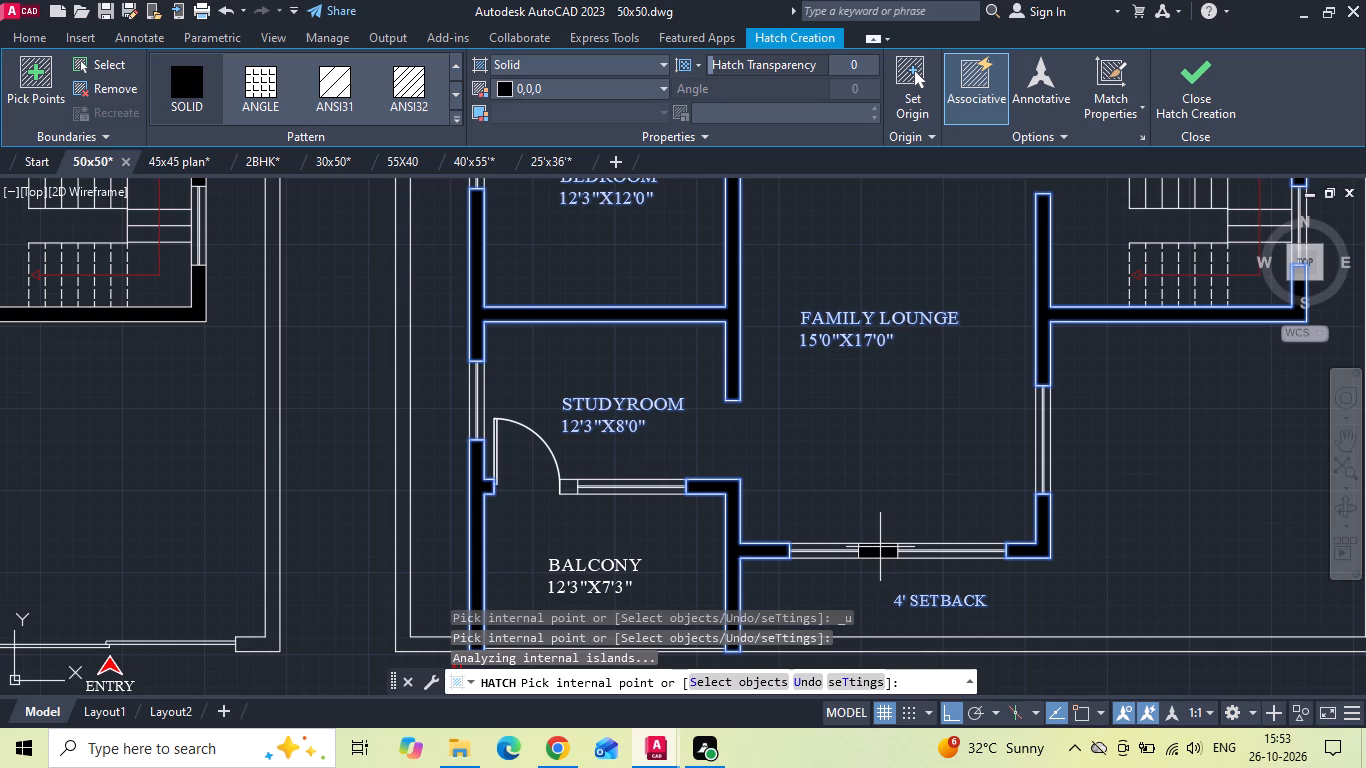
click(880, 547)
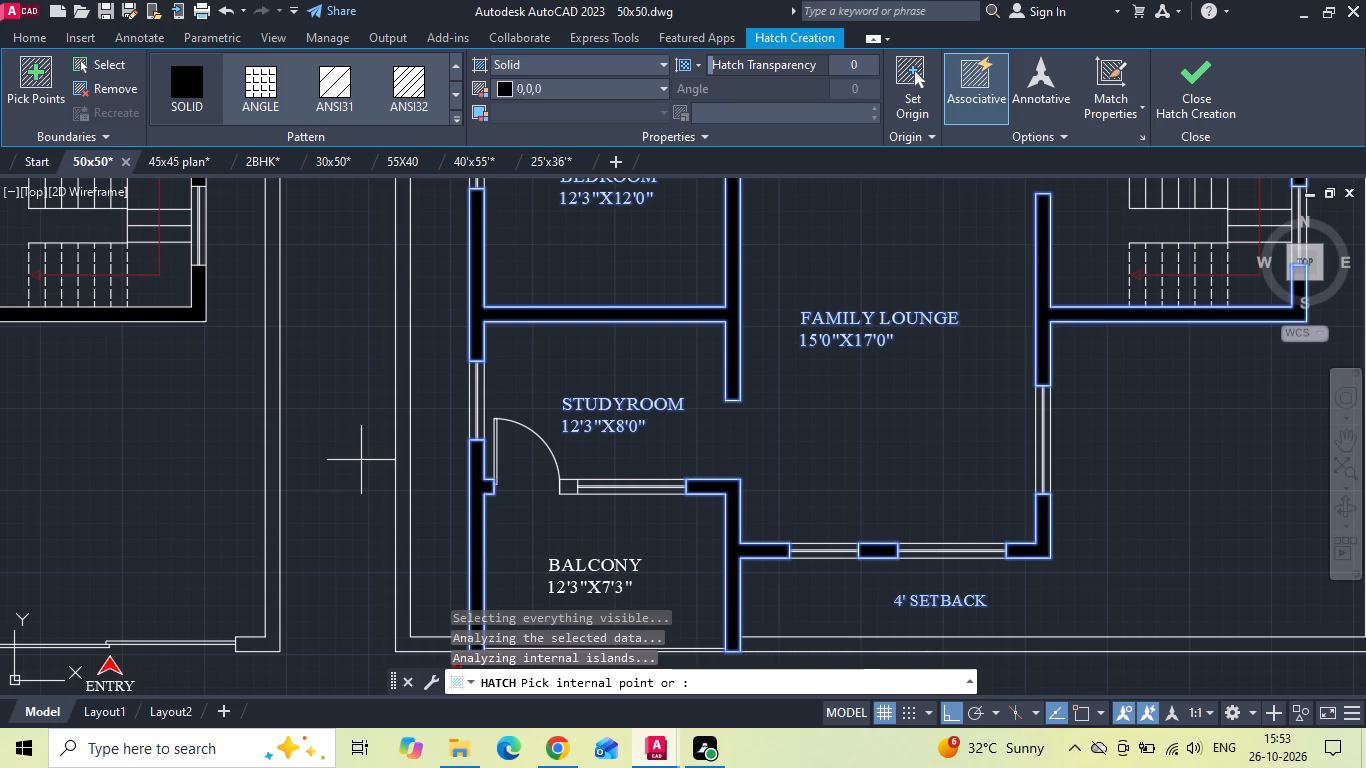
click(566, 488)
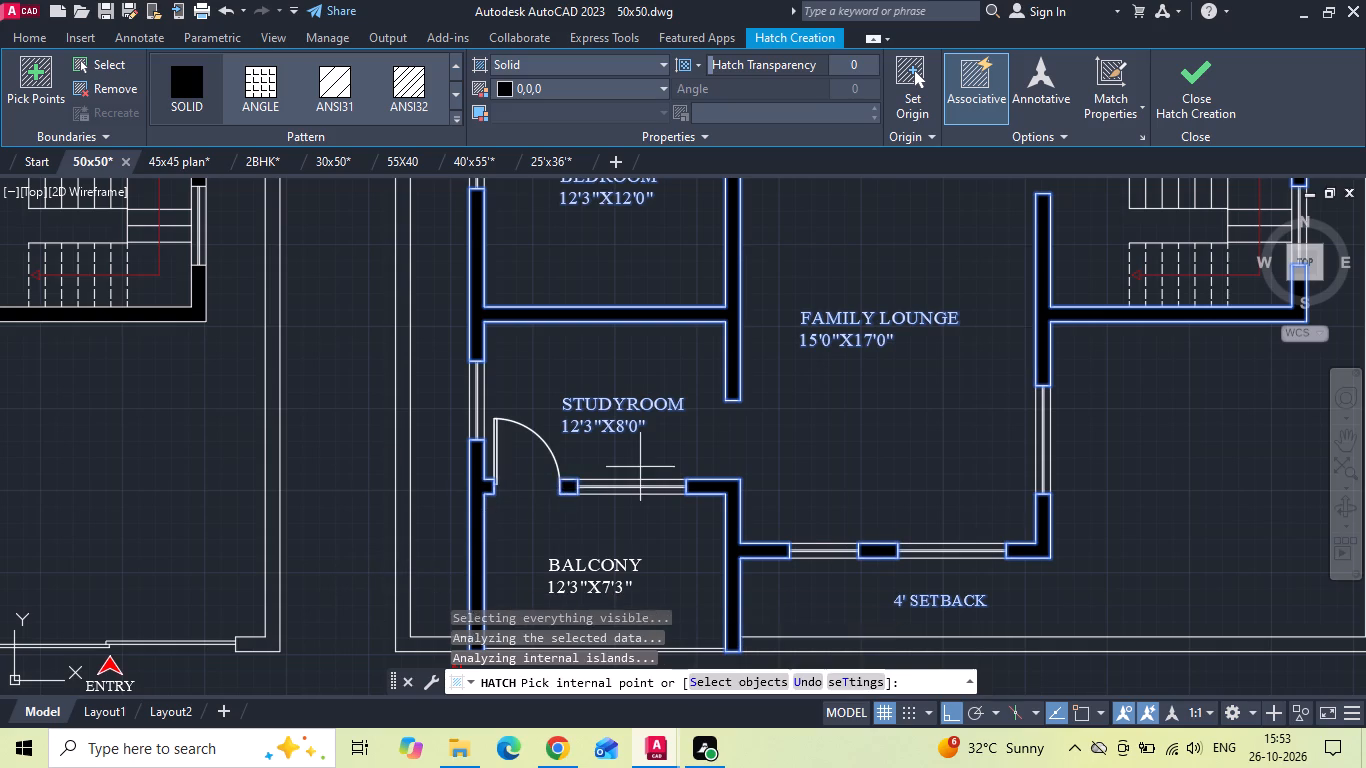
Finish the solid black wall hatch on the stripped first floor copy.
scroll(661, 454, down, 1)
key(space)
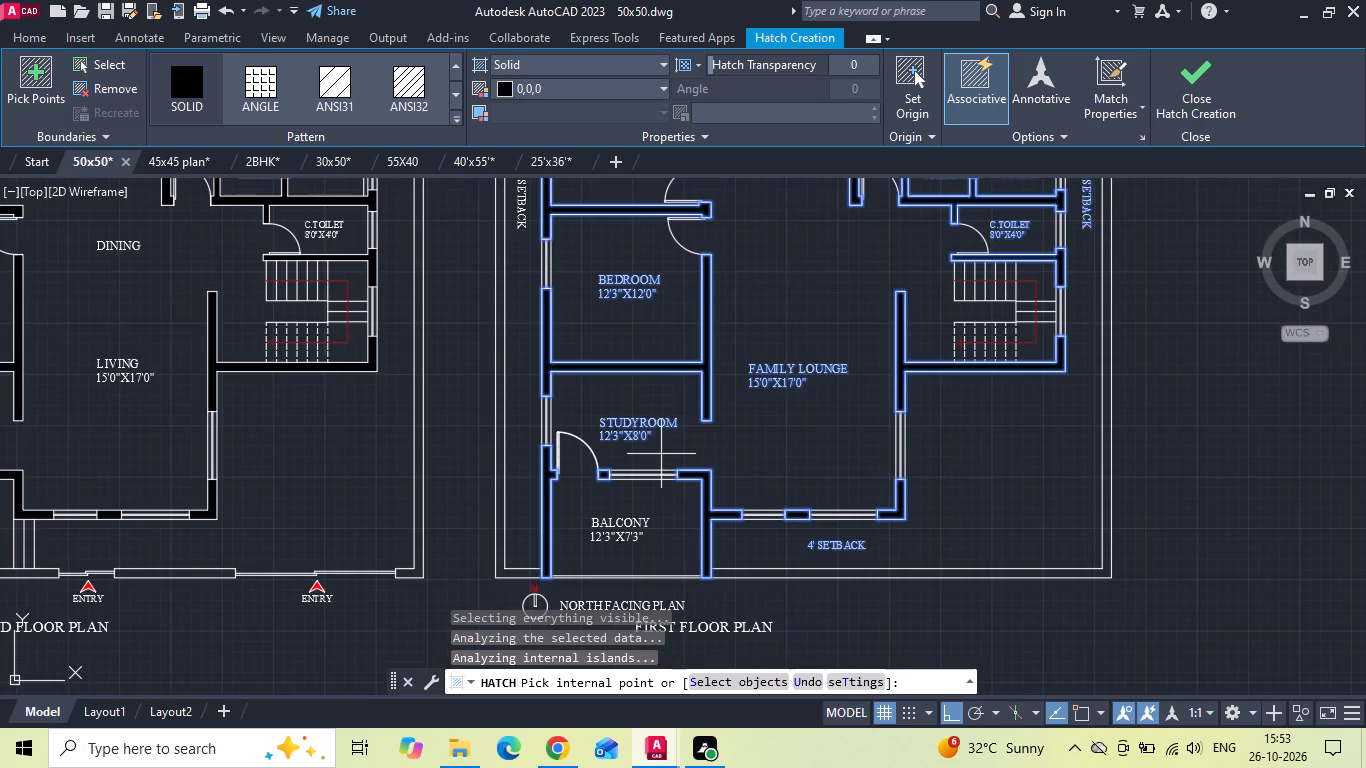
Hatch the furnished first floor plan's balcony, studyroom, family lounge and lower staircase walls in solid black (0,0,0).
scroll(694, 496, down, 2)
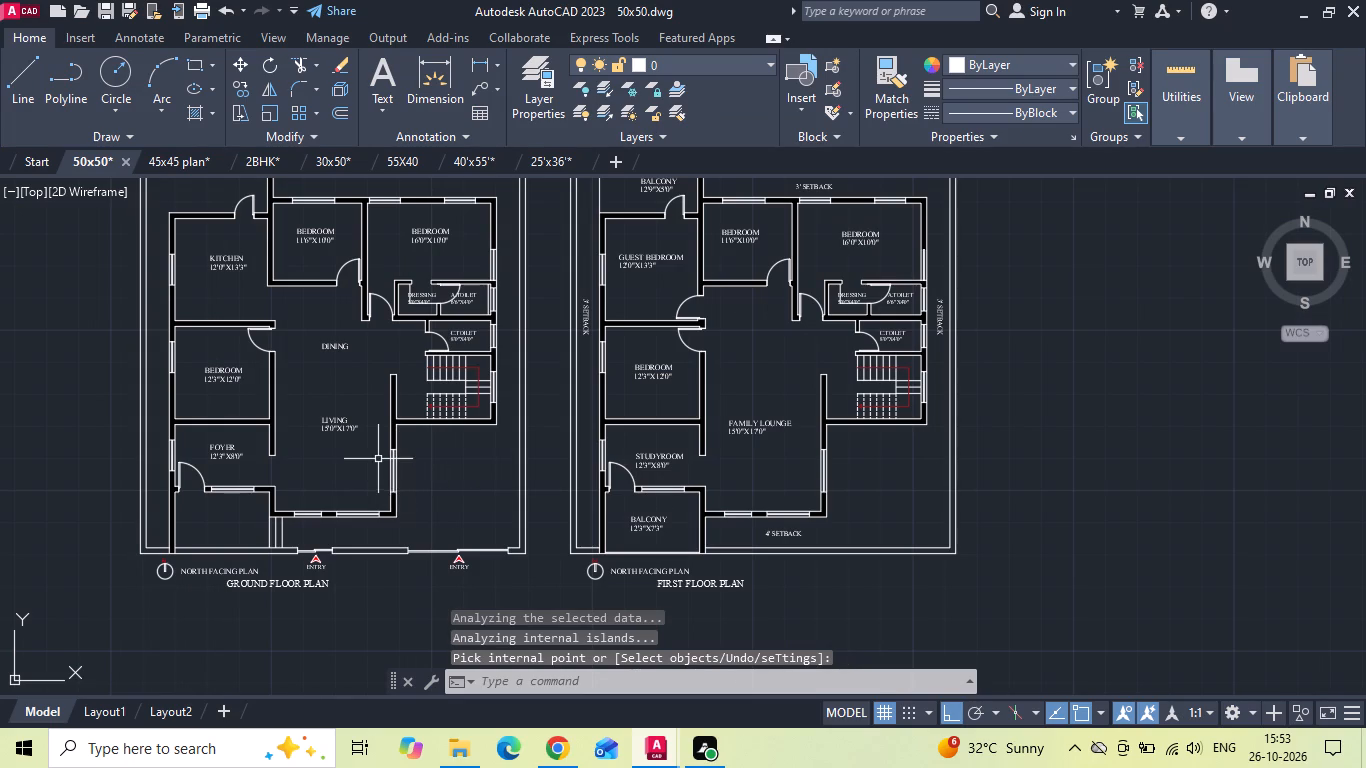
scroll(857, 424, down, 2)
scroll(334, 438, up, 2)
key(space)
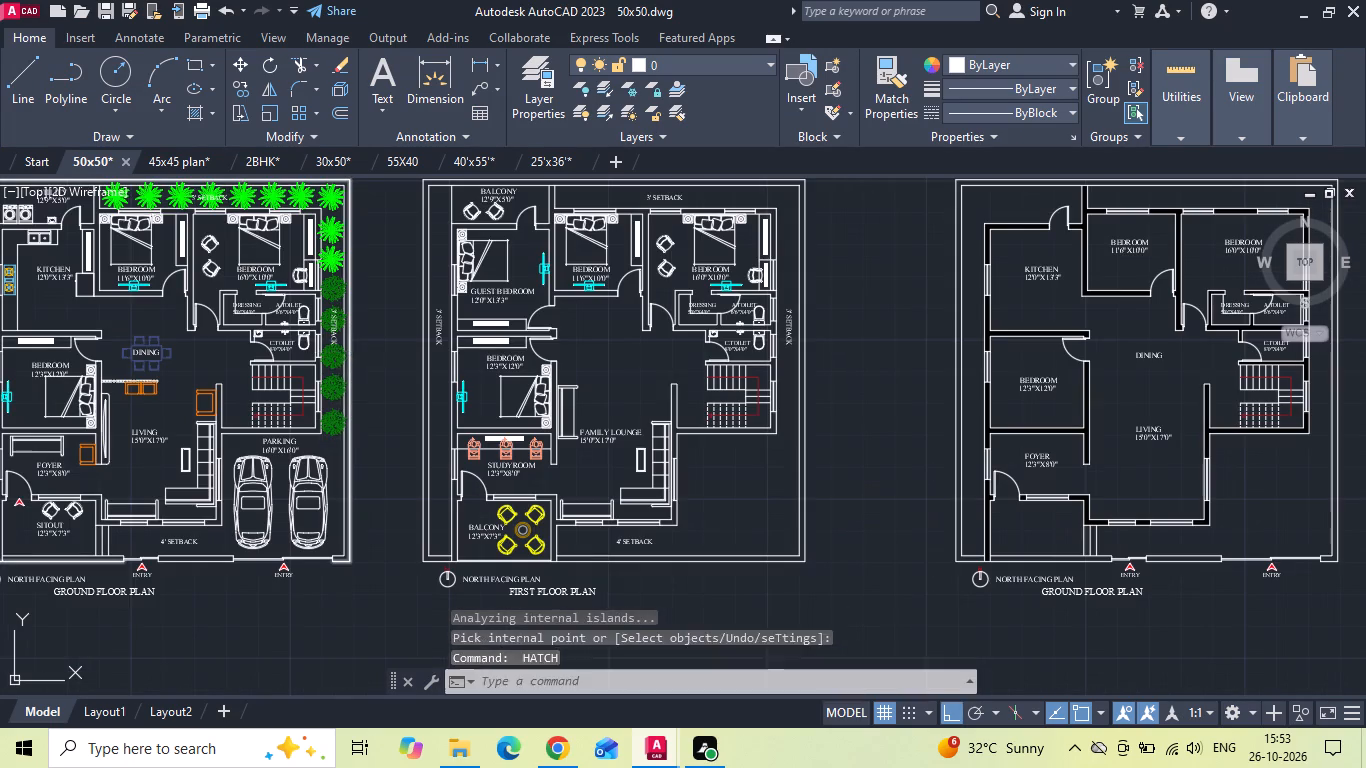
scroll(445, 531, up, 1)
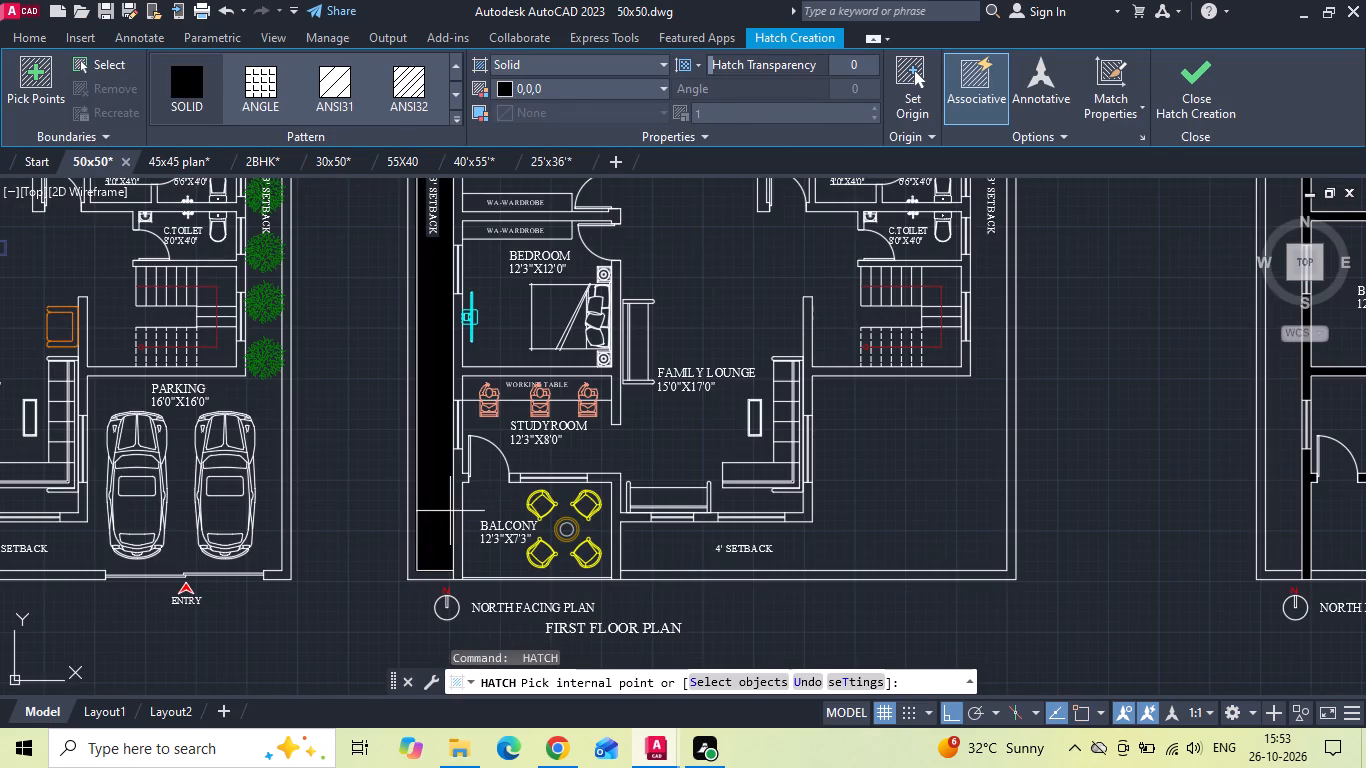
click(455, 497)
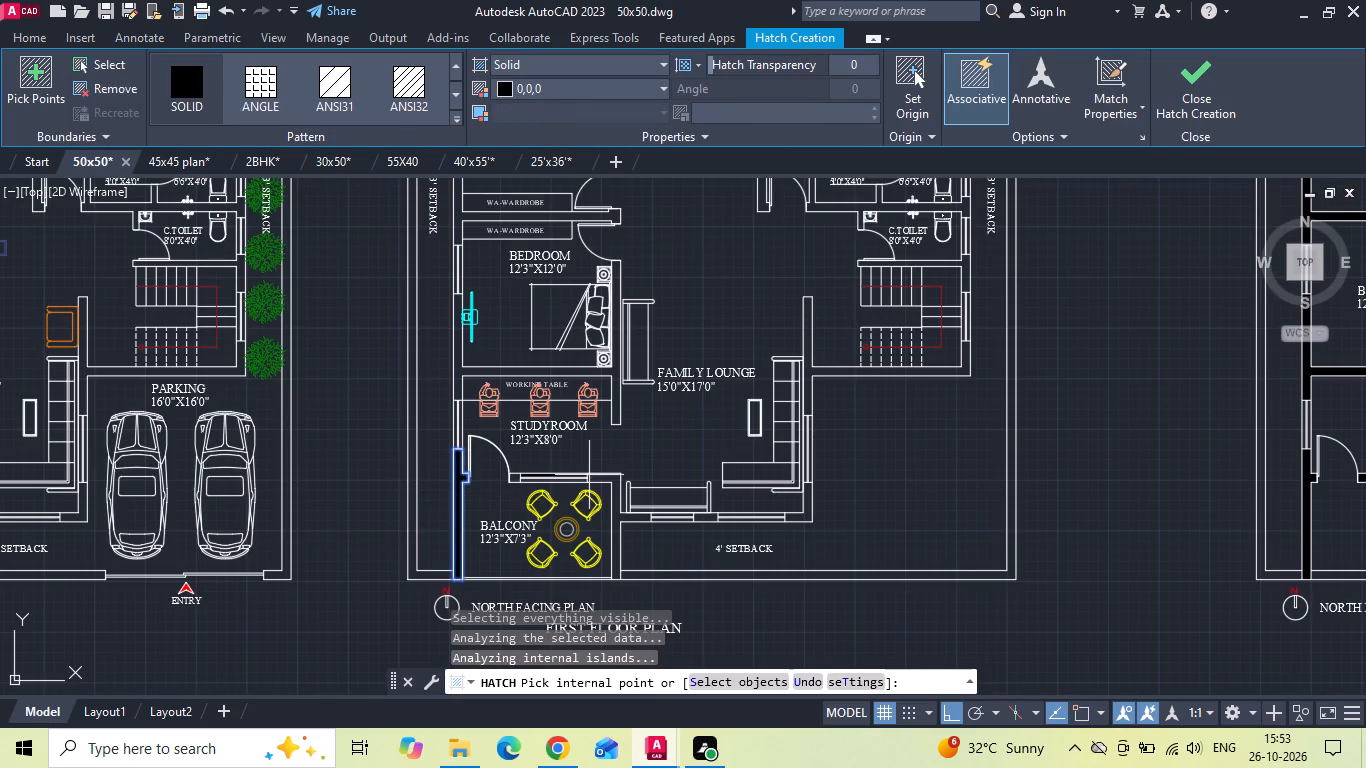
click(602, 477)
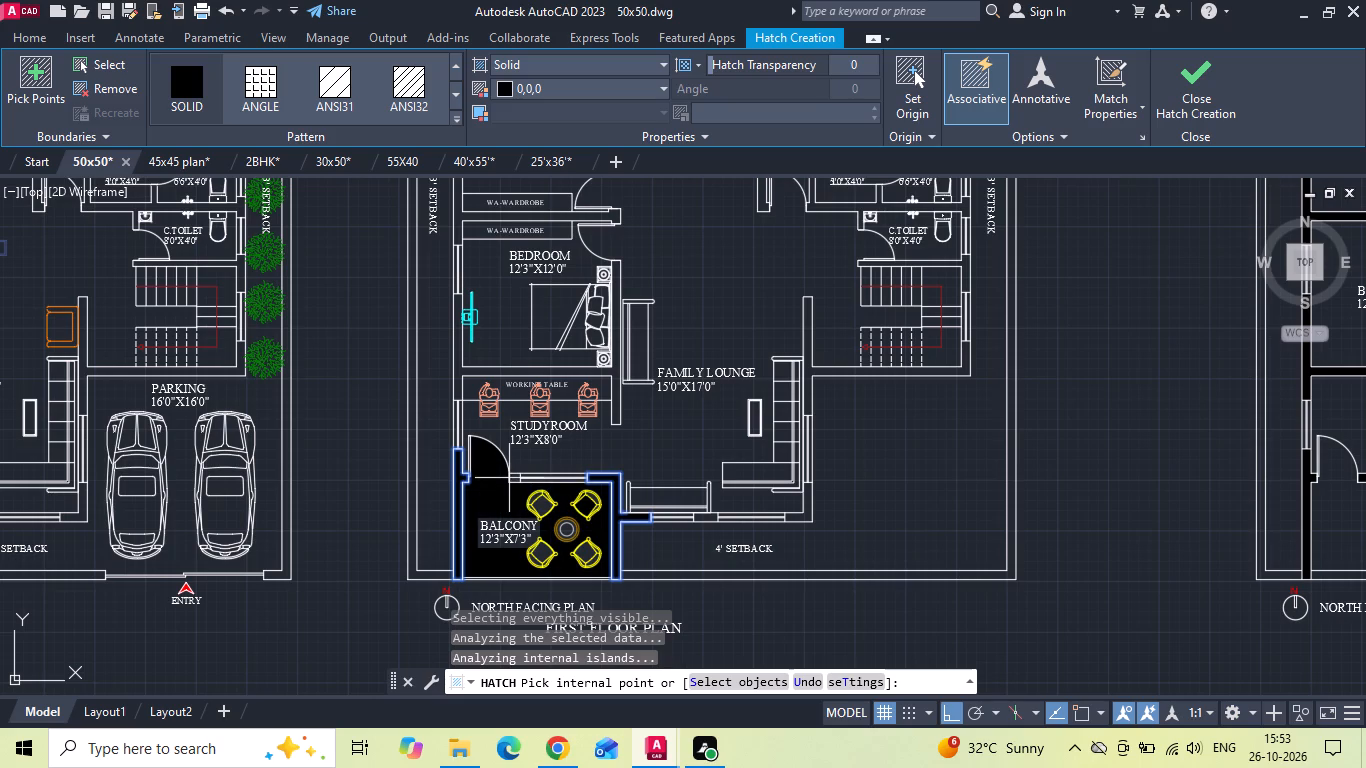
click(515, 478)
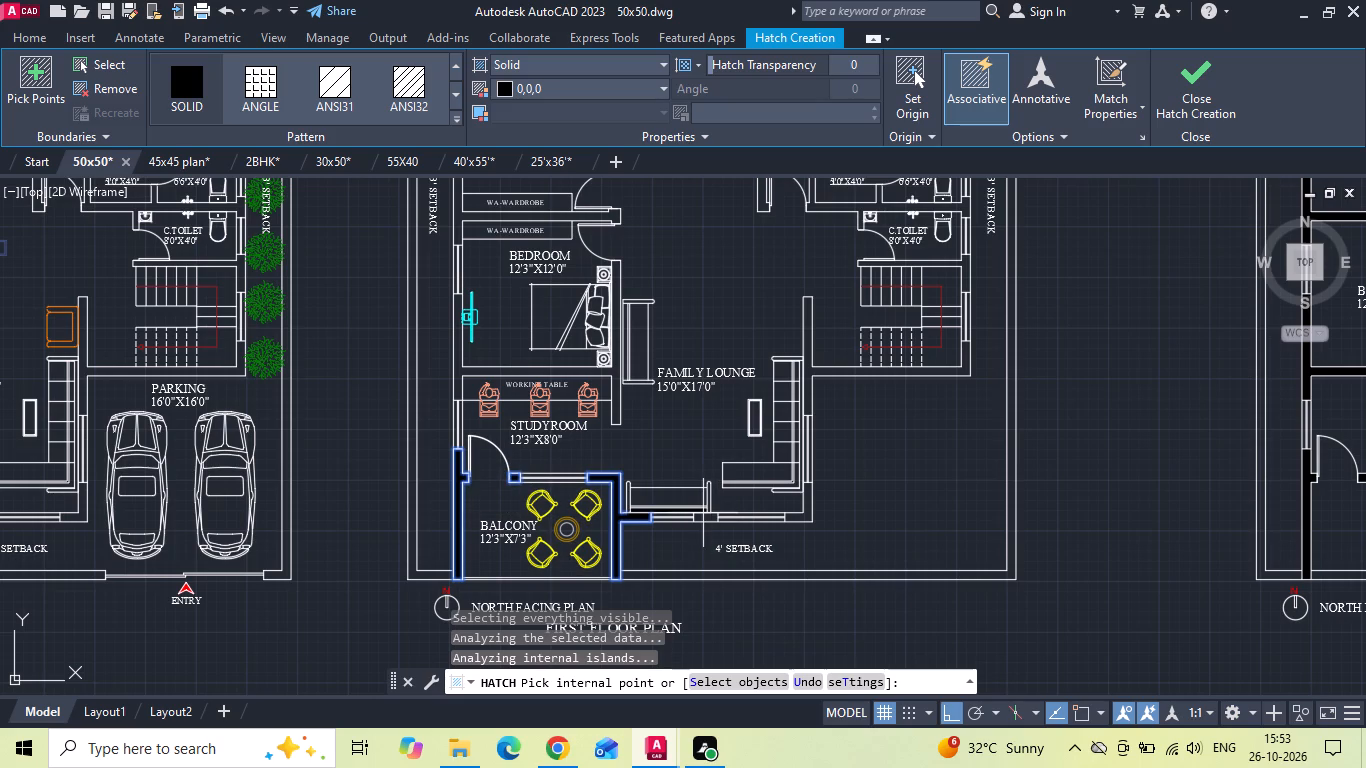
click(705, 516)
click(787, 519)
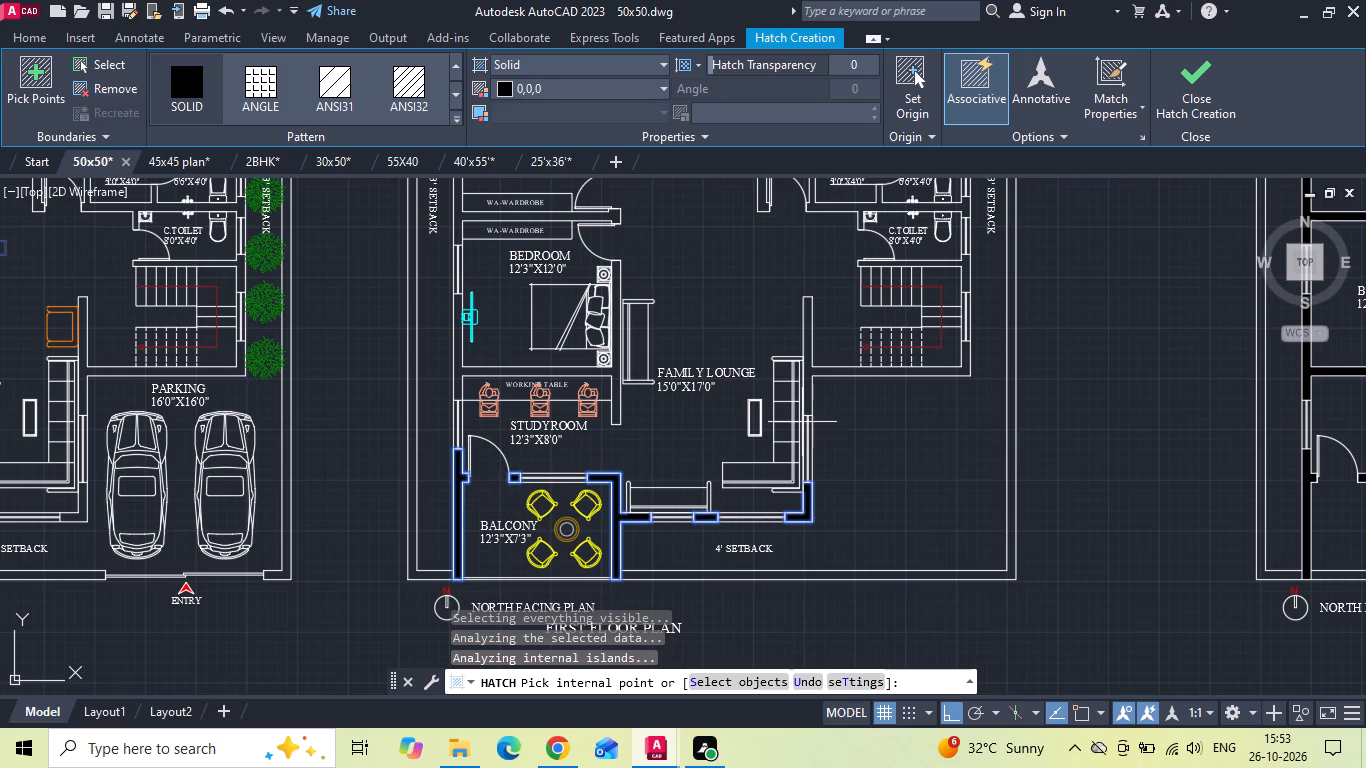
click(808, 390)
click(592, 369)
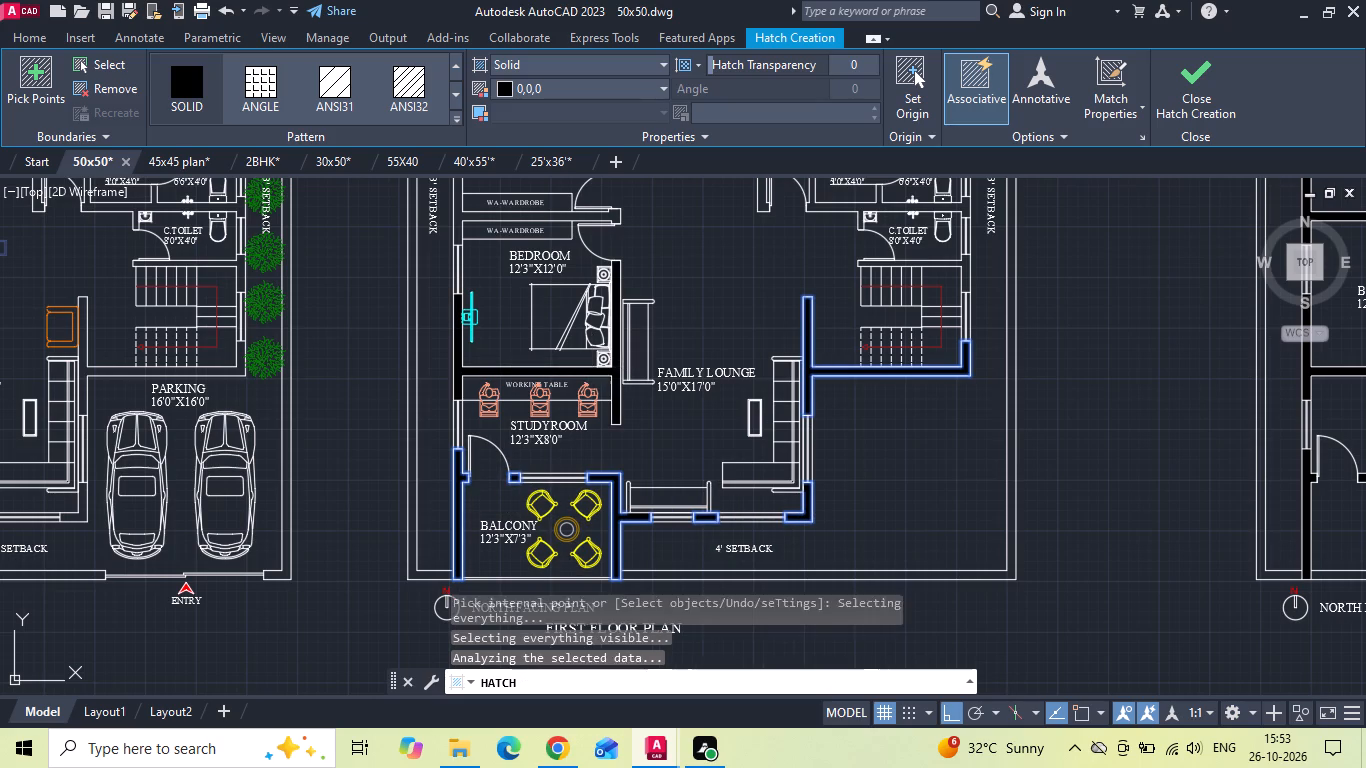
Add the walls around the guest bedroom, 11'6"X10'0" bedroom and 16'0"X10'0" bedroom to the first floor hatch.
middle_drag(587, 369, 587, 506)
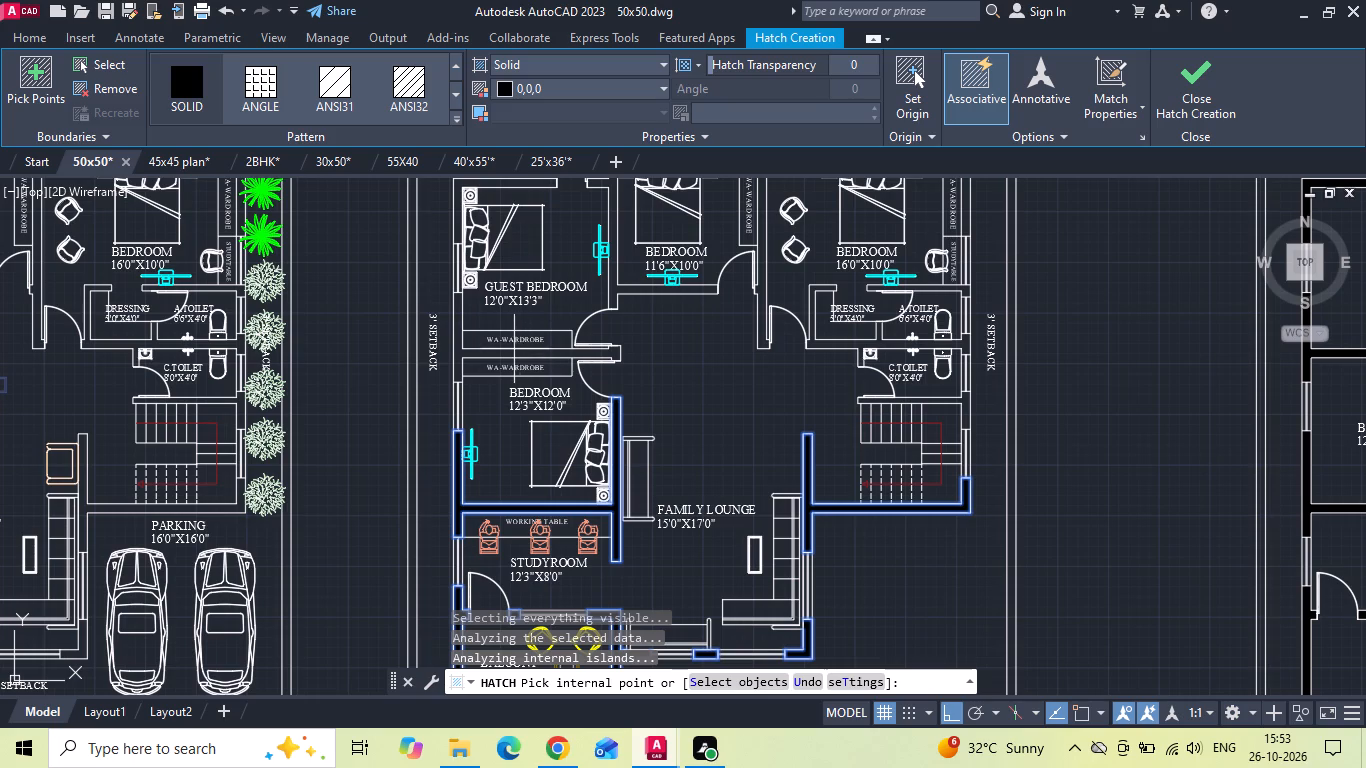
click(507, 353)
middle_drag(503, 361, 495, 493)
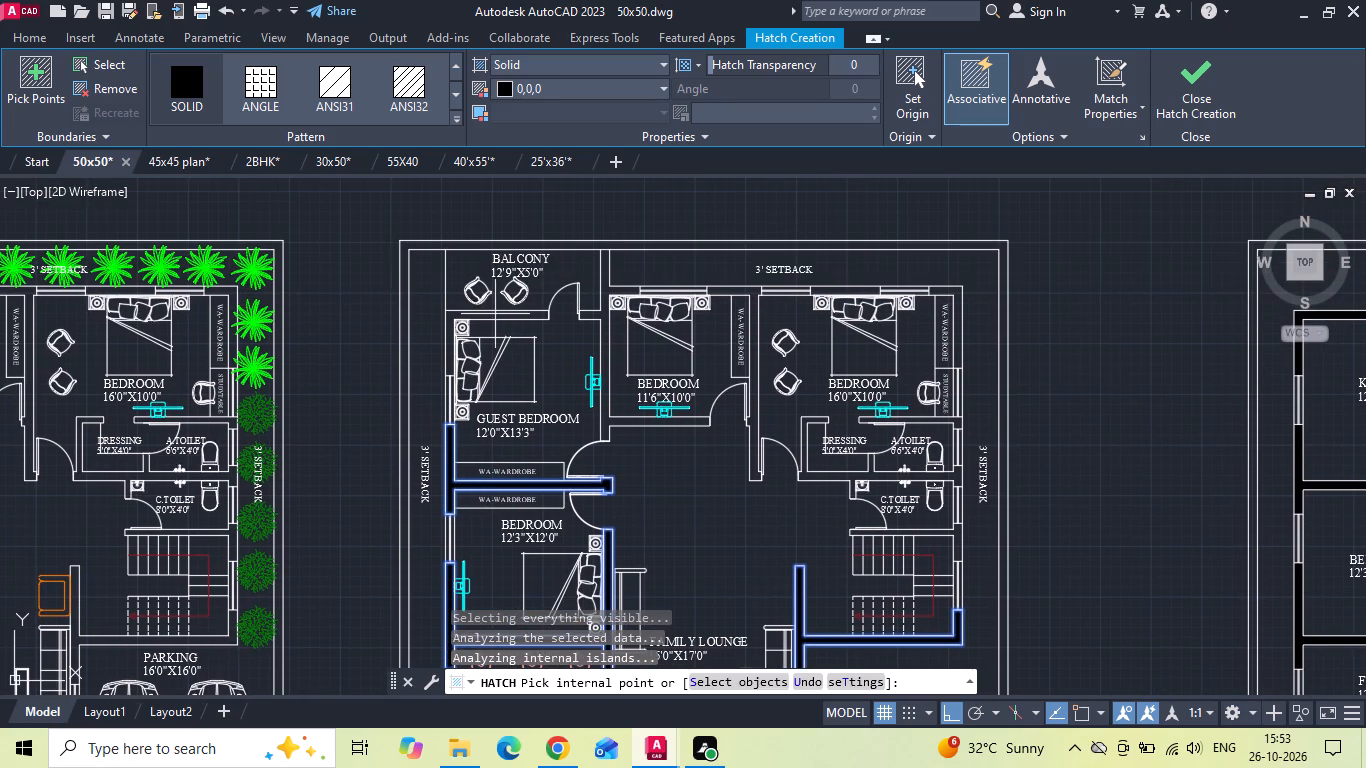
click(495, 313)
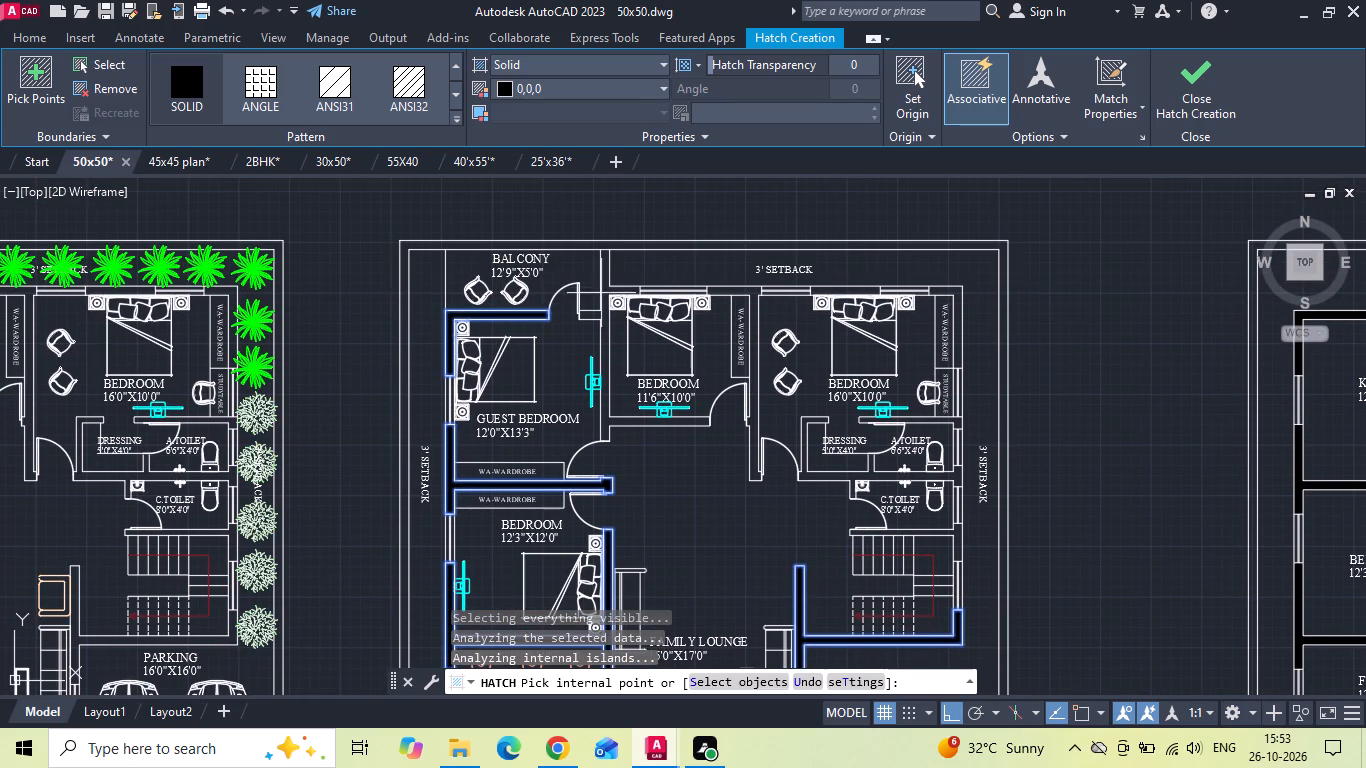
click(601, 284)
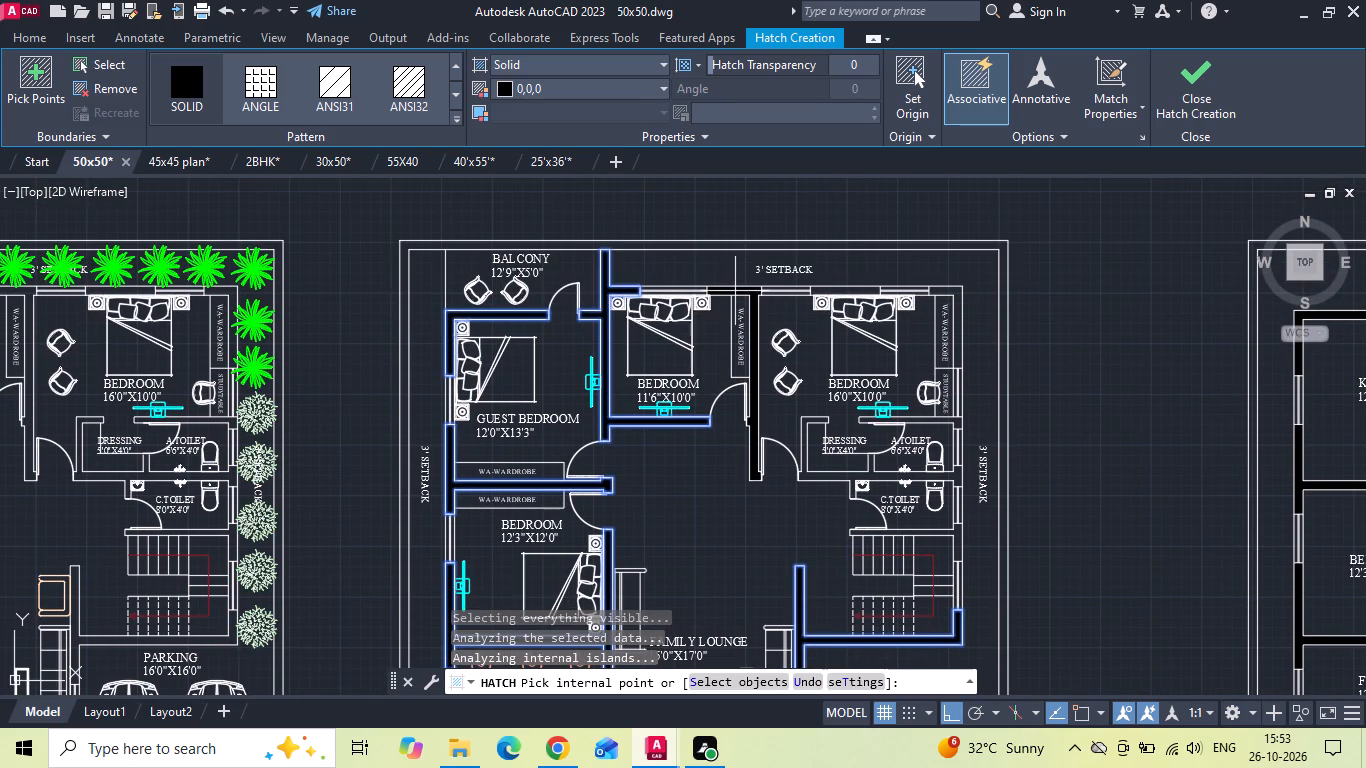
click(735, 291)
click(842, 289)
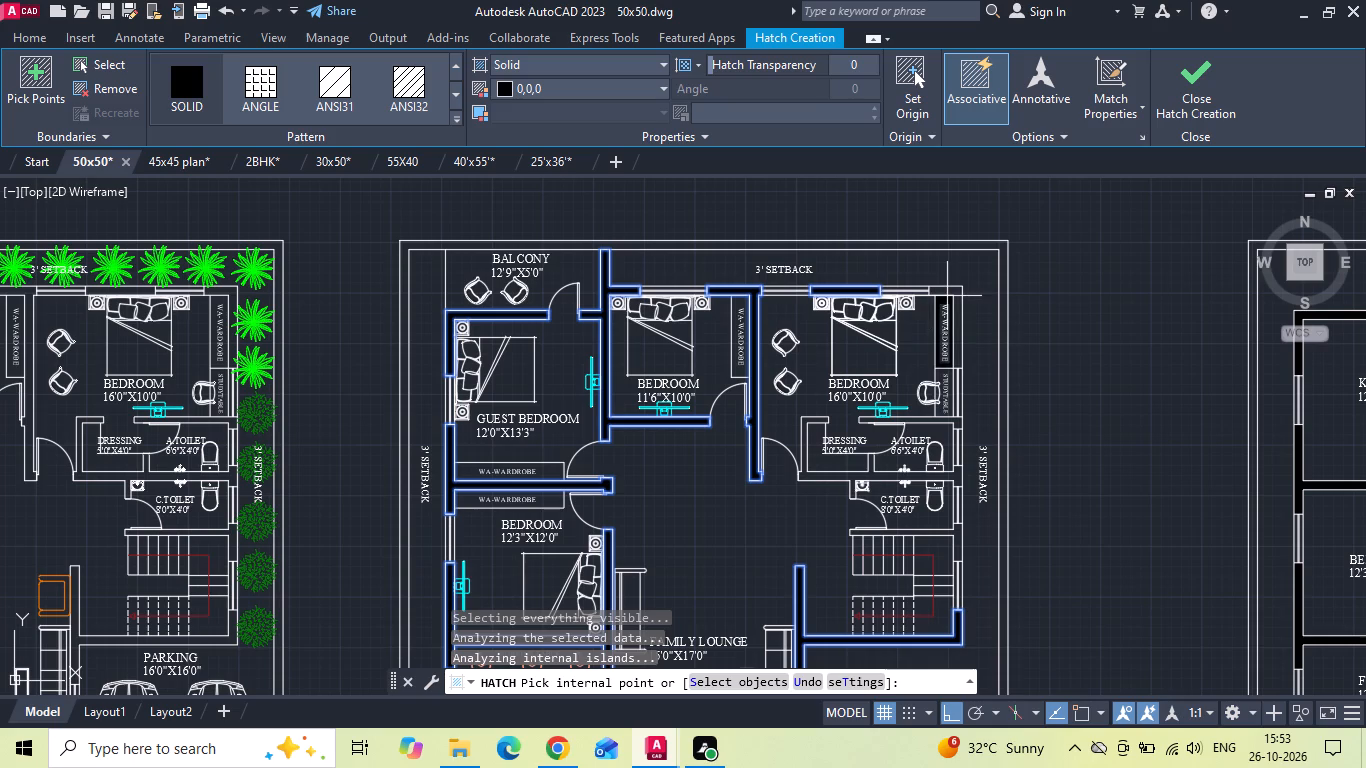
click(948, 294)
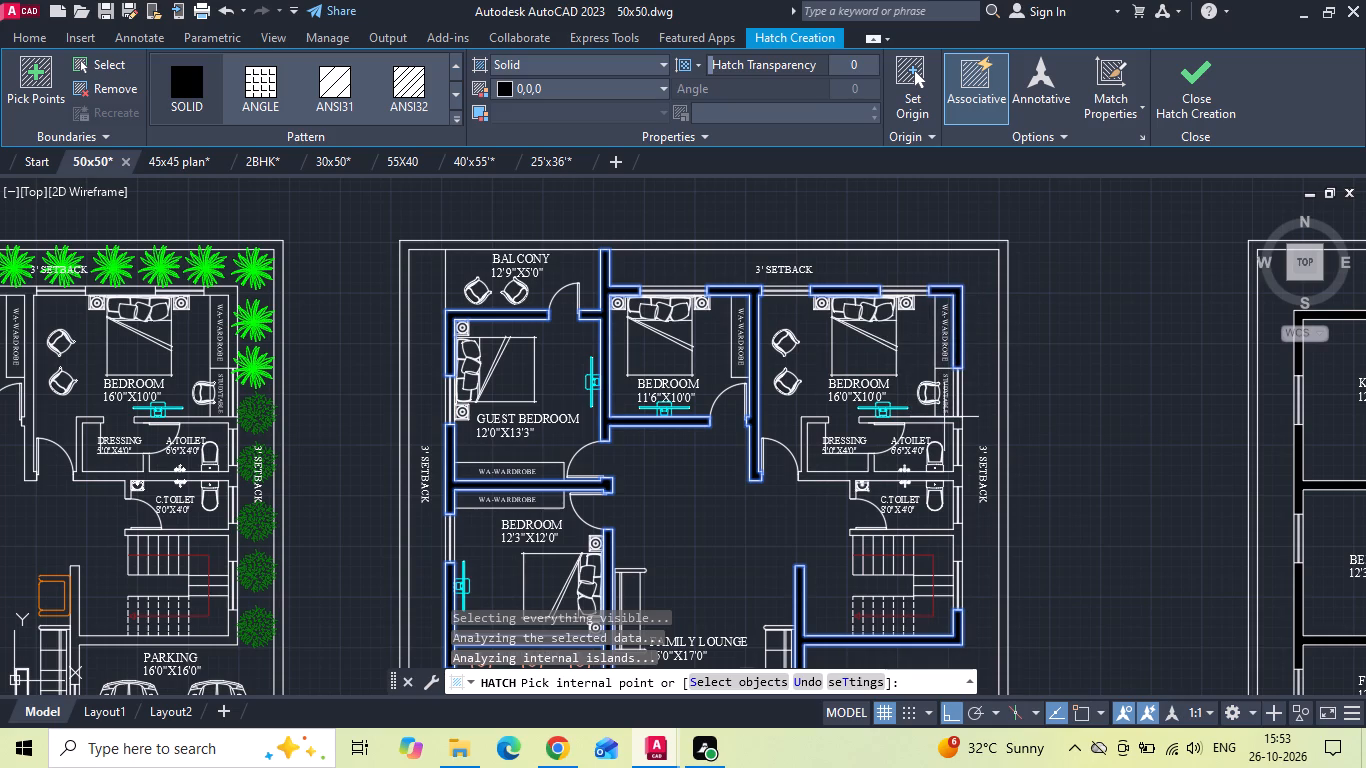
Add the dressing room, both toilets and upper staircase walls to the first floor hatch and finish it.
click(945, 418)
scroll(925, 481, up, 2)
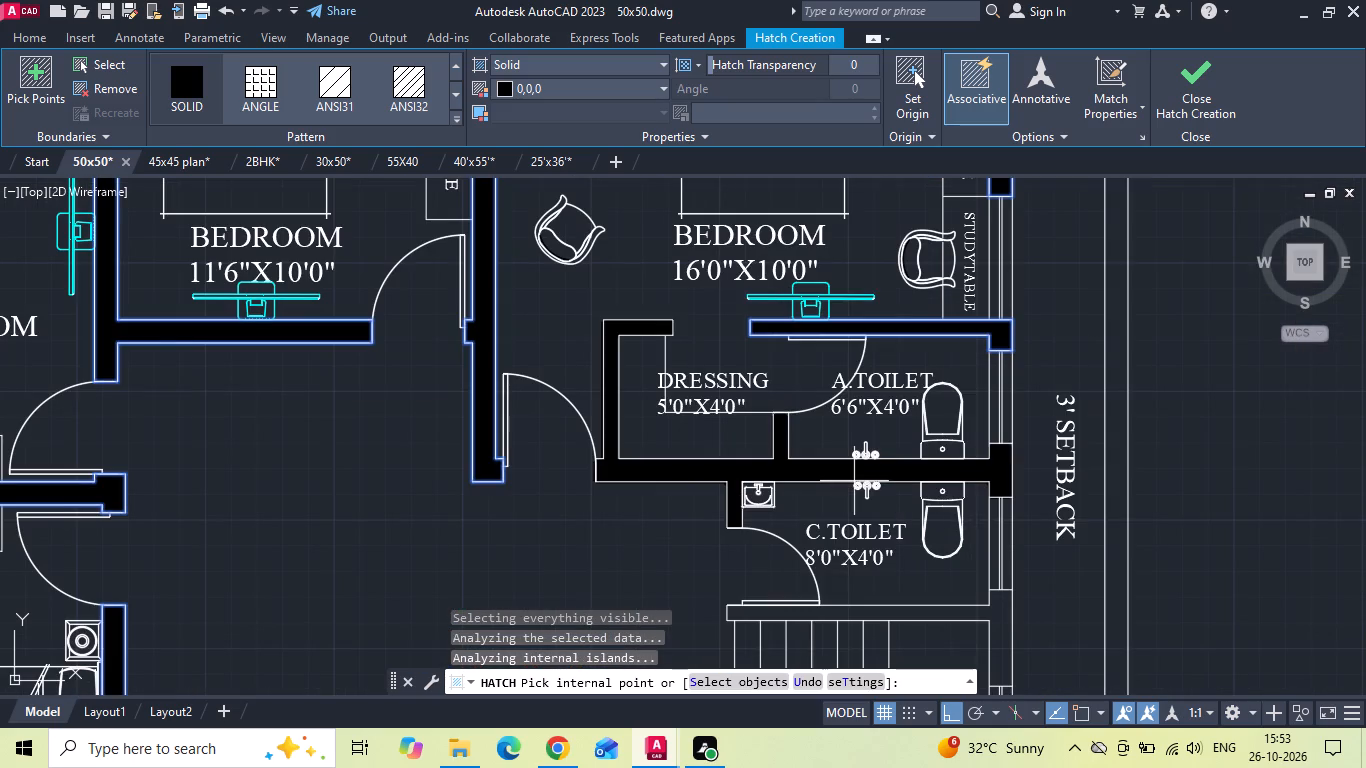
click(821, 473)
click(877, 617)
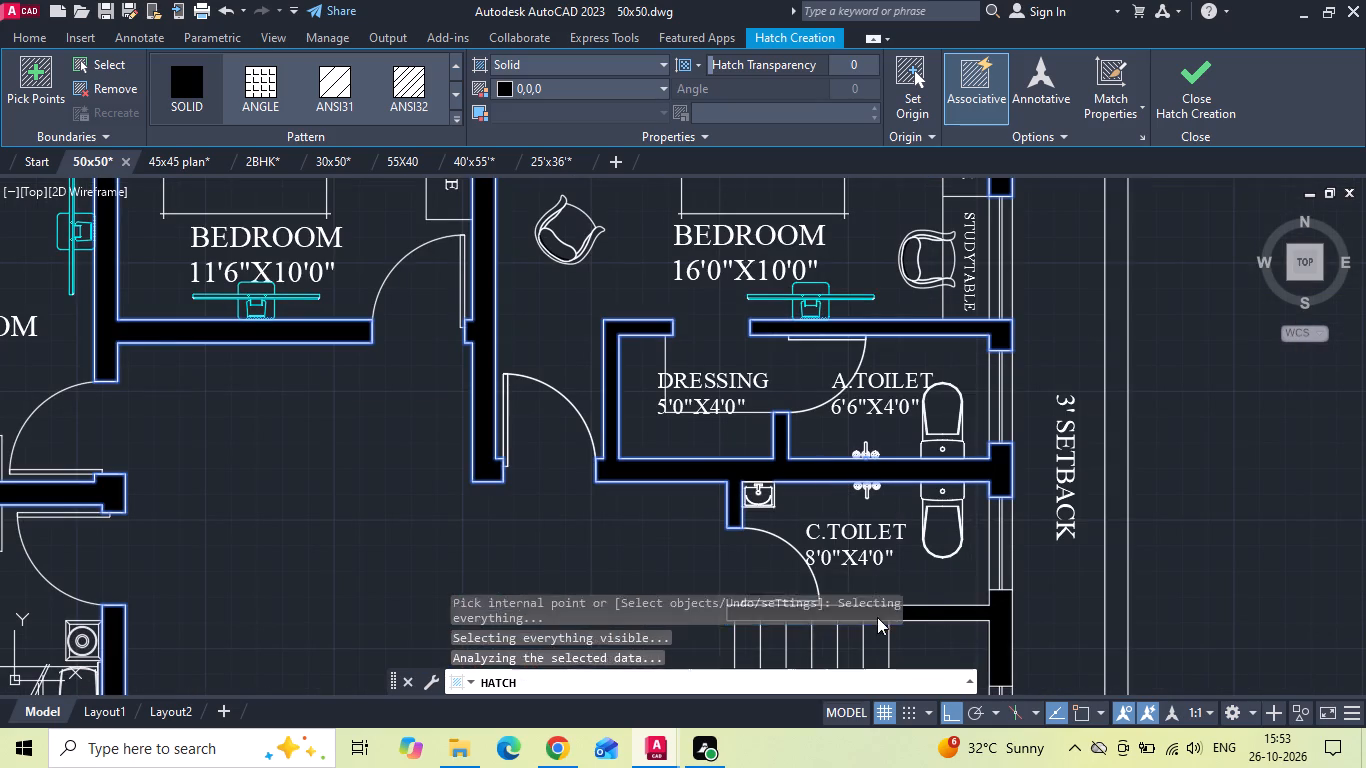
scroll(710, 305, down, 2)
scroll(844, 403, down, 1)
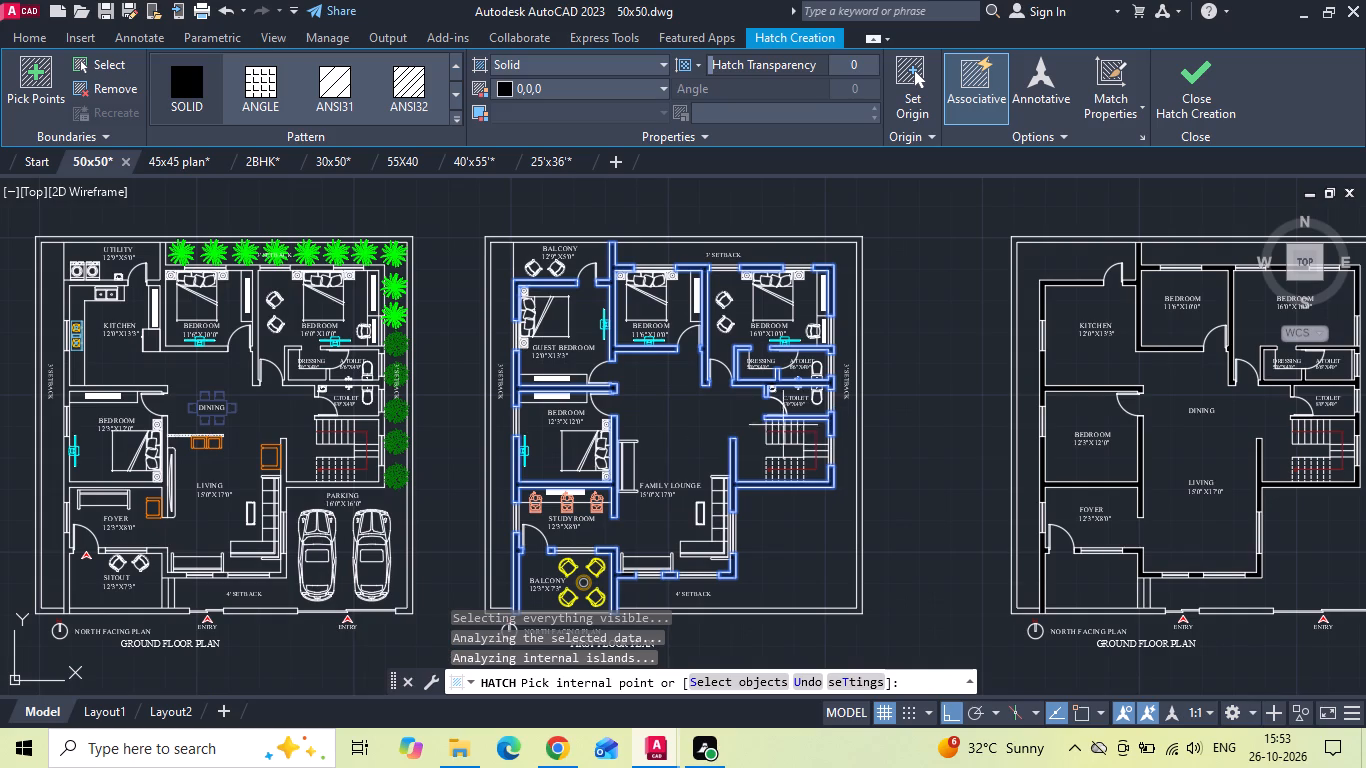
middle_drag(545, 478, 719, 437)
key(space)
Hatch the furnished ground floor plan's living room between-window piece, sitout corner wall and short piece beside the entry door solid black.
key(space)
scroll(397, 575, up, 1)
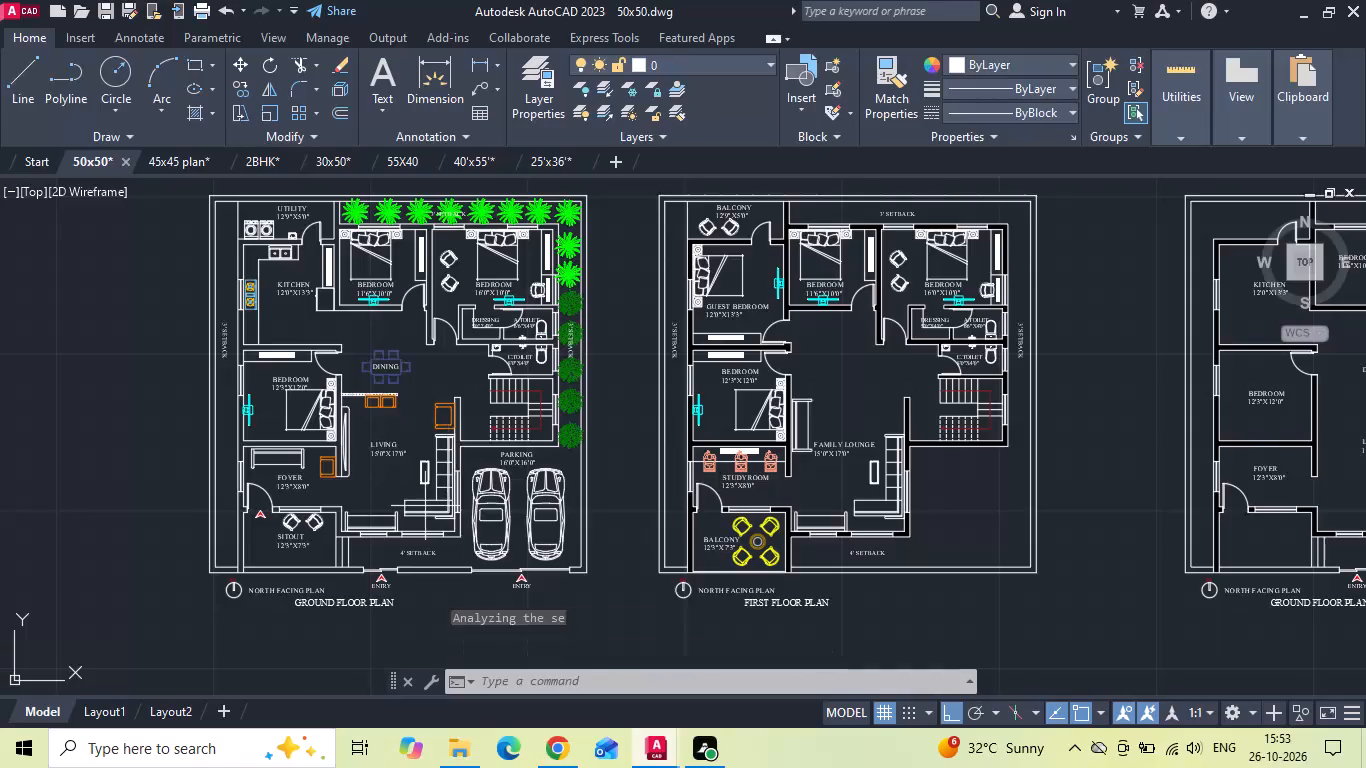
scroll(397, 575, up, 1)
click(388, 512)
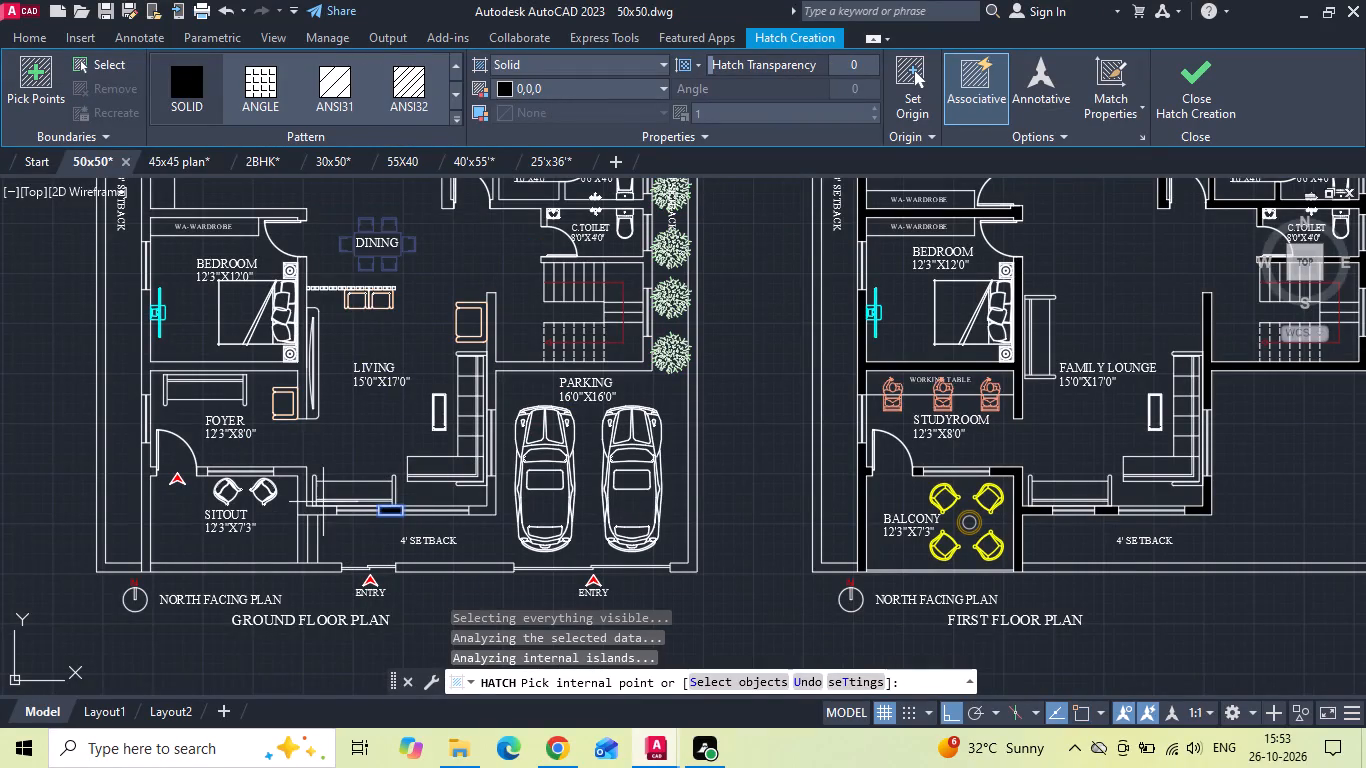
click(294, 471)
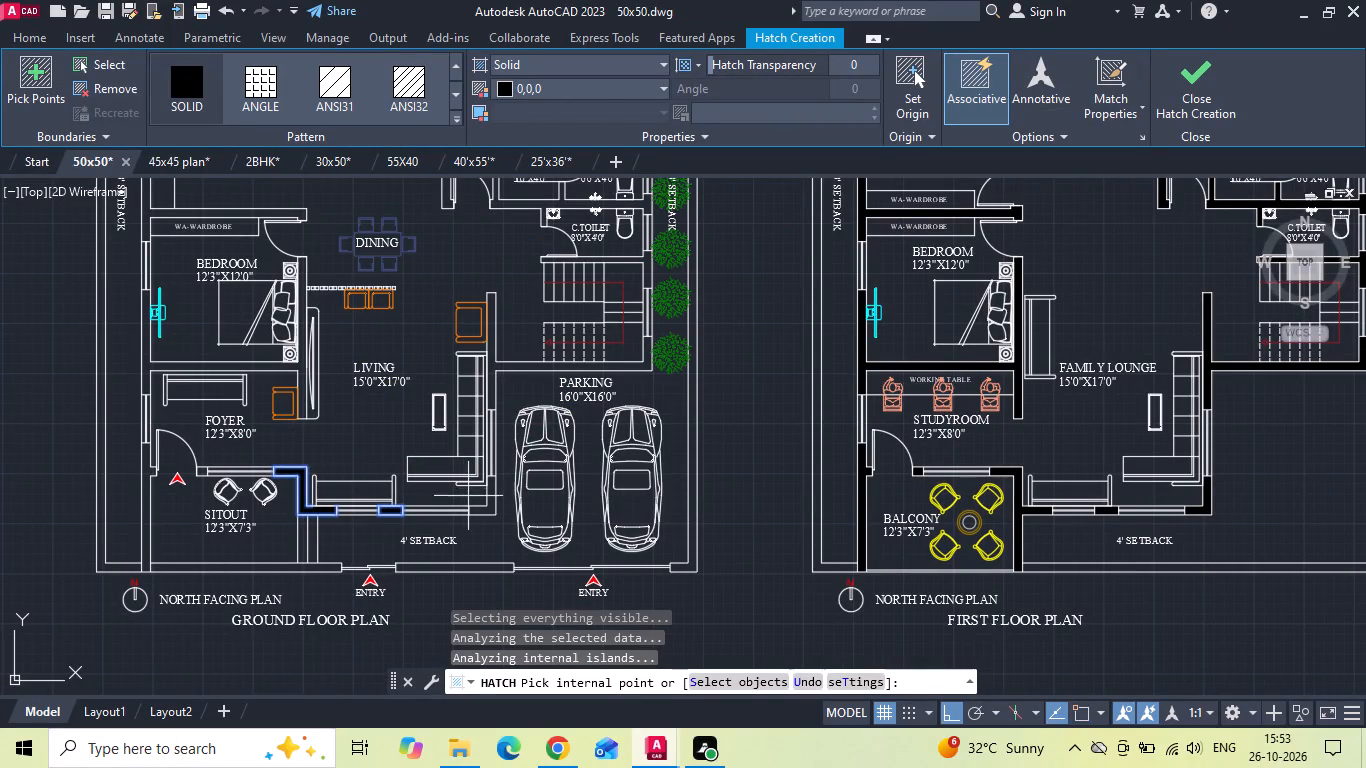
click(496, 510)
scroll(190, 473, up, 1)
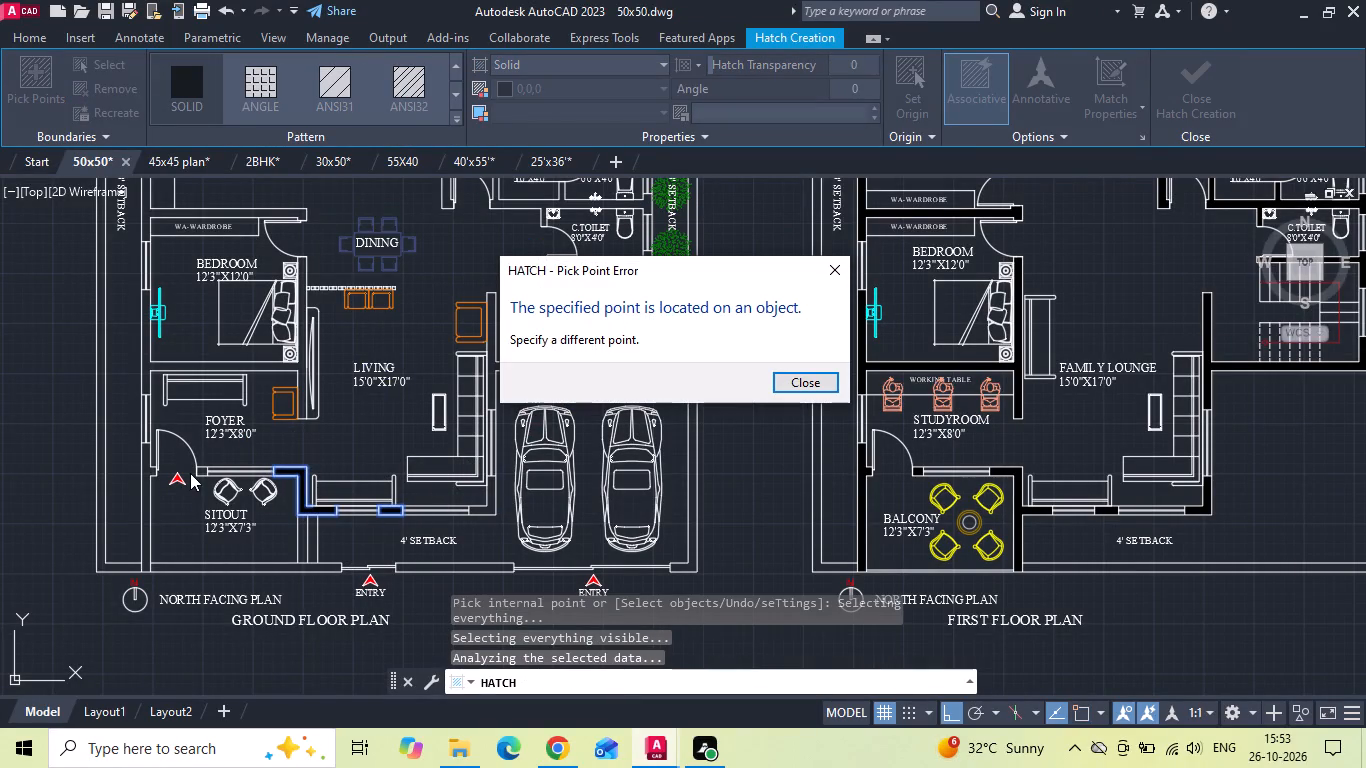
click(828, 277)
scroll(193, 467, up, 1)
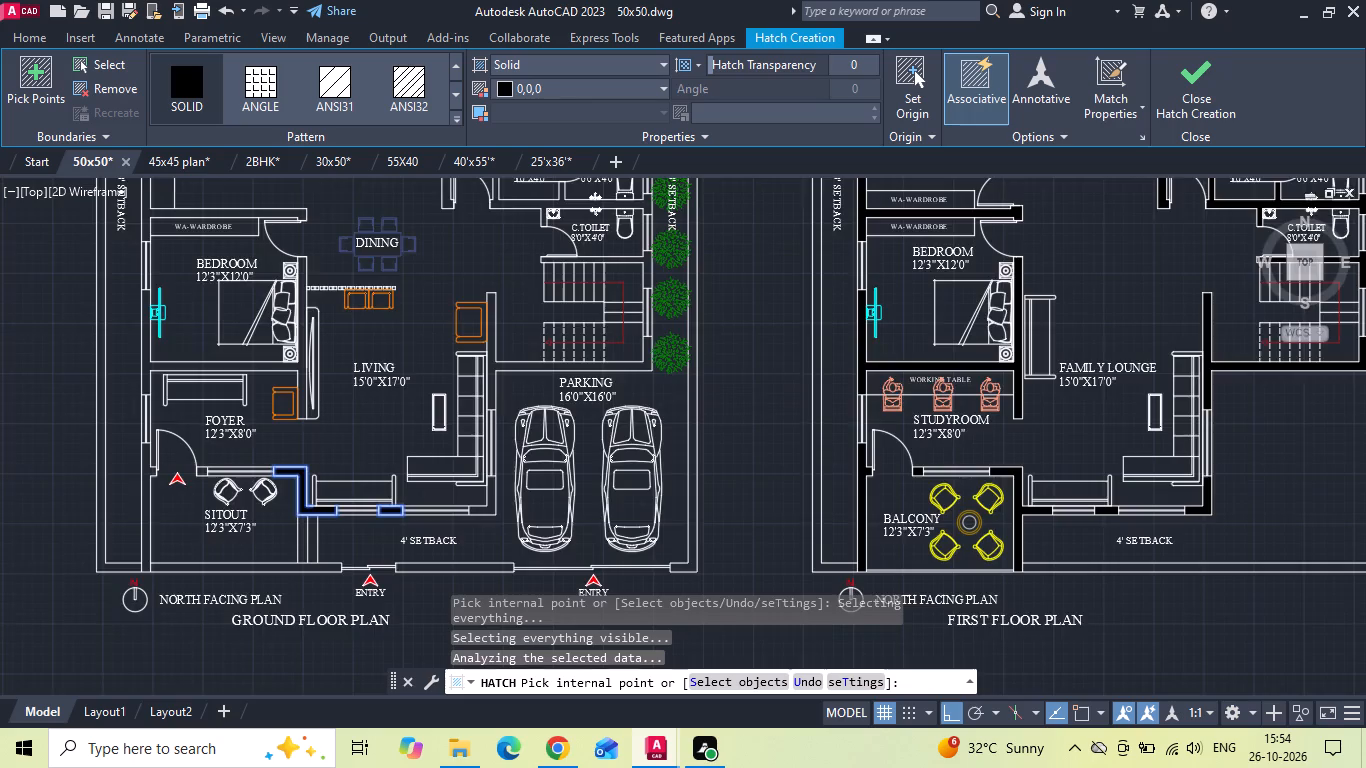
scroll(192, 466, up, 1)
click(212, 479)
Add the sitout's outer wall, the foyer and 12'3"X12'0" bedroom walls, and the living-parking walls to the ground floor hatch.
scroll(212, 478, down, 1)
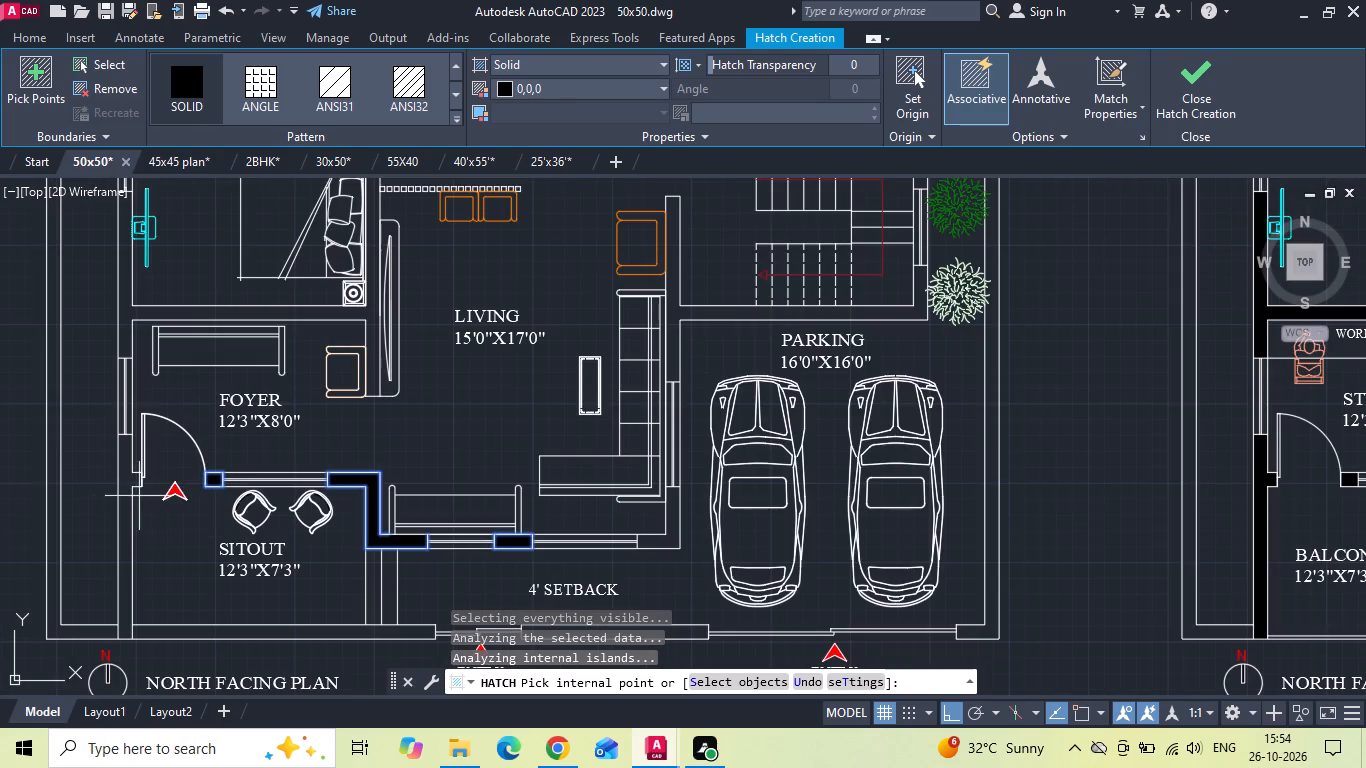
click(124, 497)
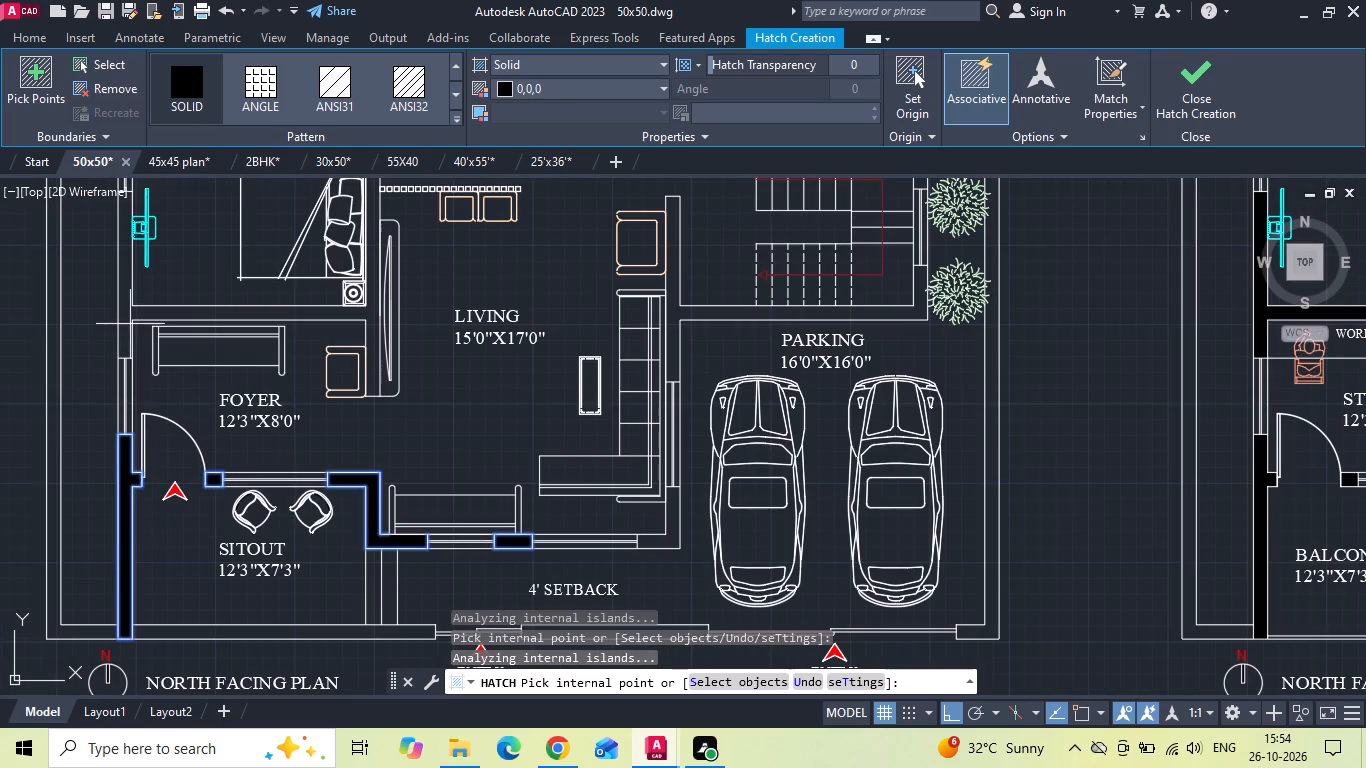
middle_drag(128, 312, 154, 458)
click(153, 441)
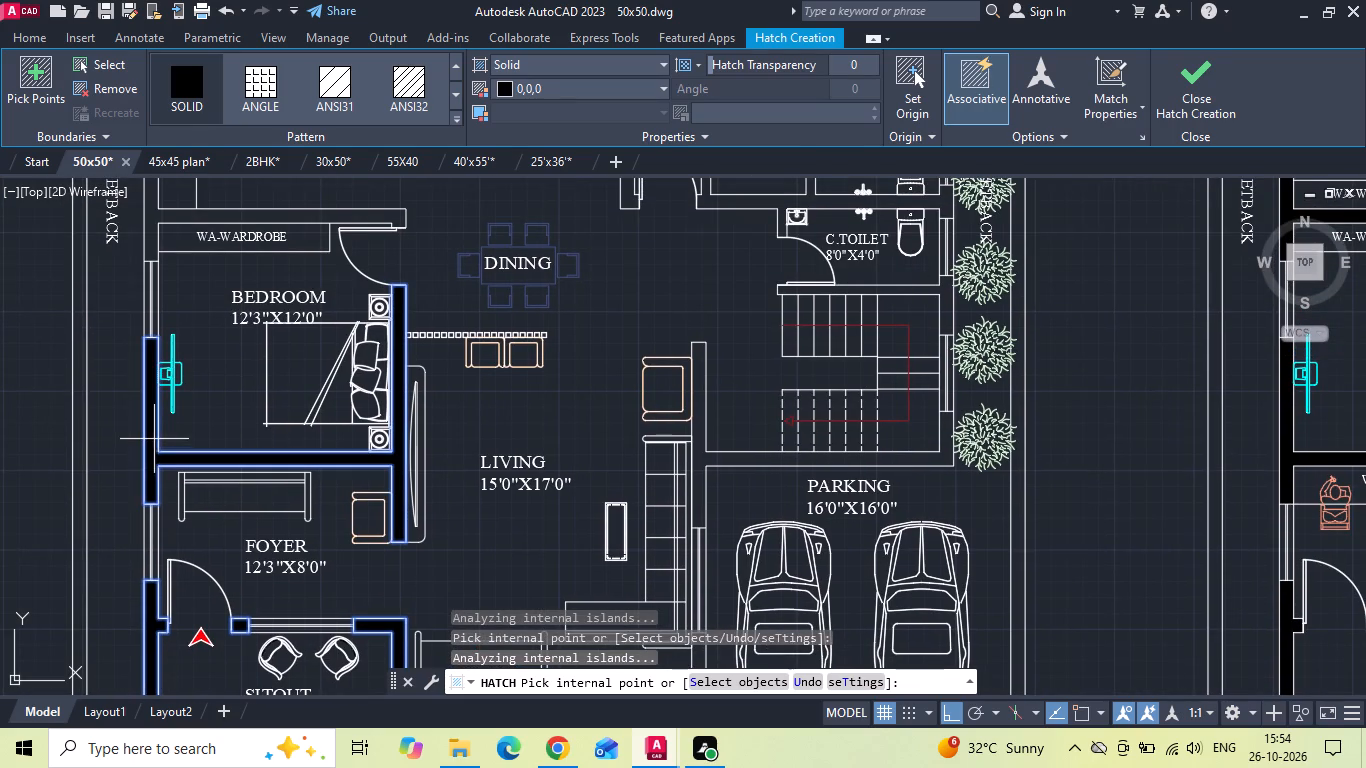
scroll(183, 292, down, 1)
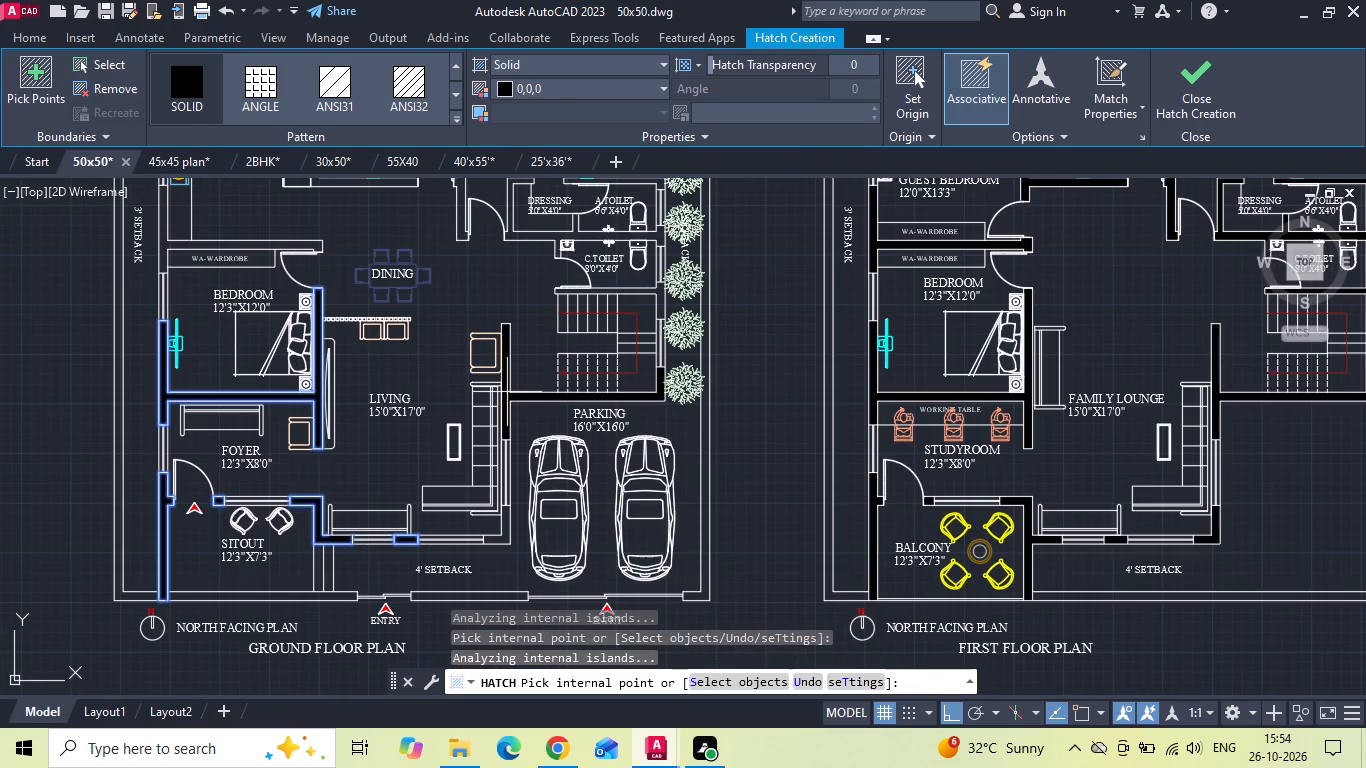
click(507, 392)
click(503, 540)
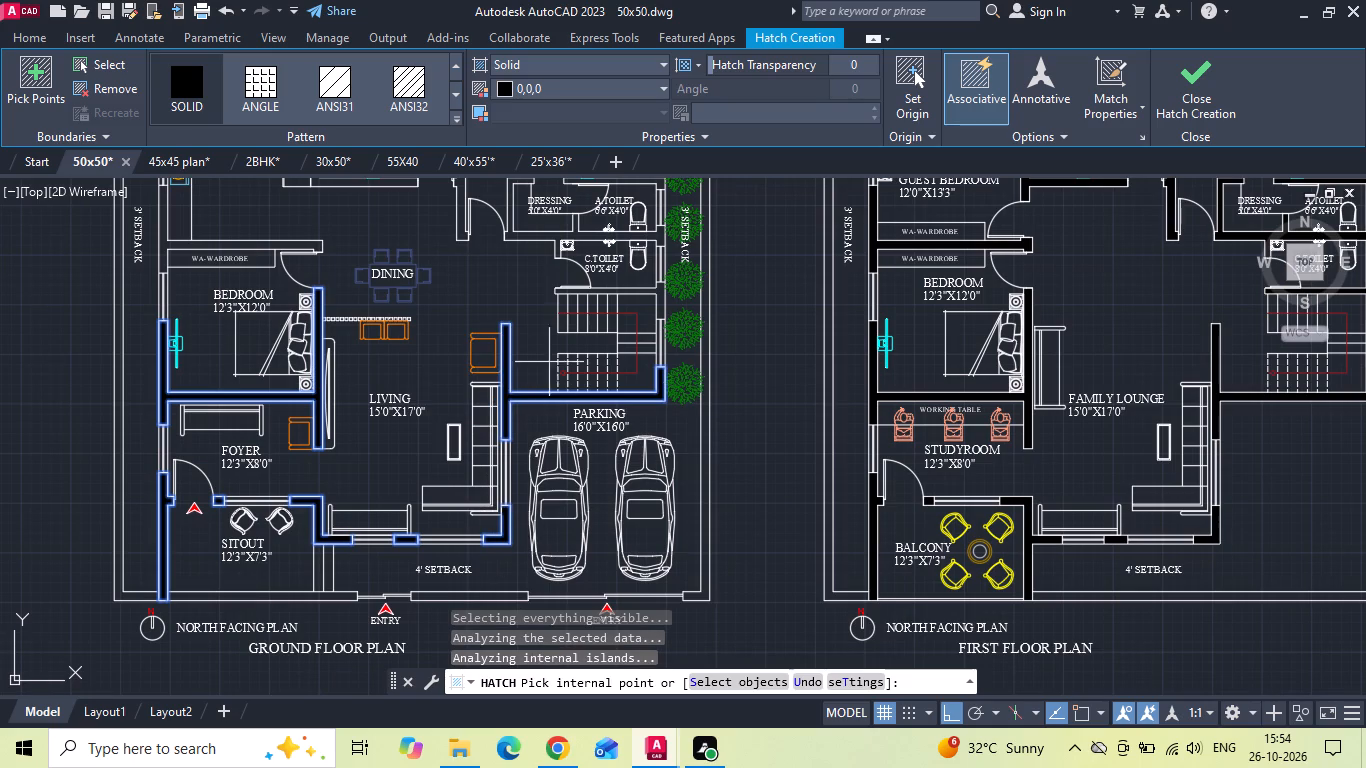
Add the walls around the dressing room, both toilets and the top of the staircase to the ground floor hatch.
middle_drag(562, 339, 513, 639)
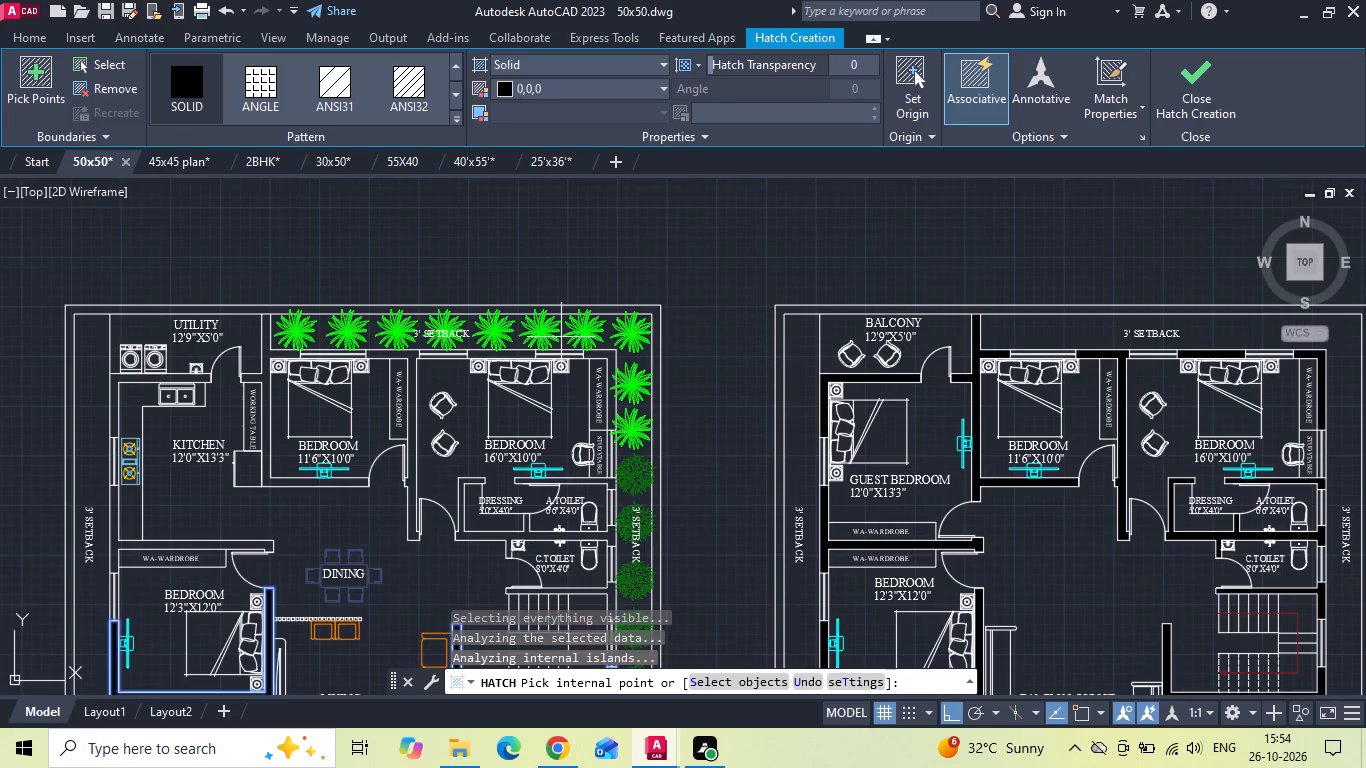
scroll(604, 568, up, 1)
middle_drag(606, 570, 624, 394)
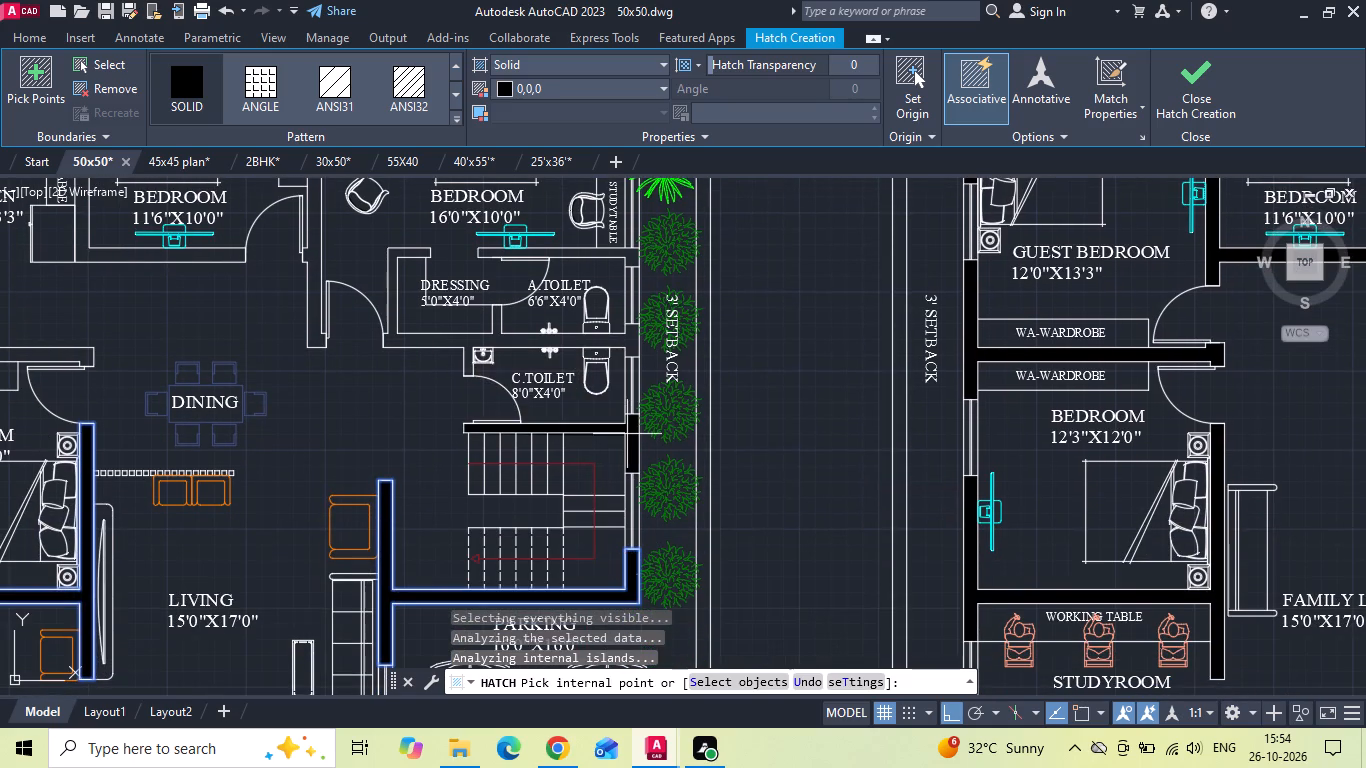
click(627, 434)
click(622, 339)
middle_drag(624, 340, 634, 485)
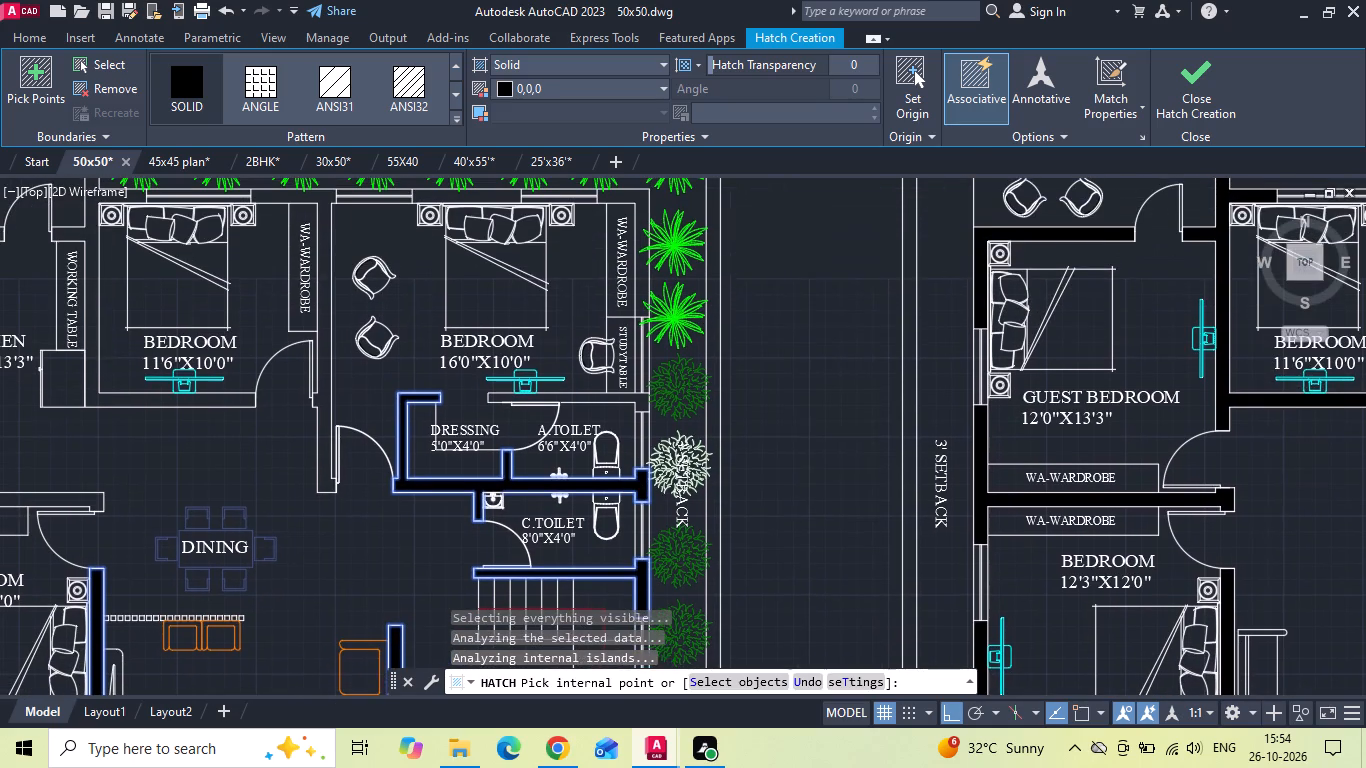
click(629, 396)
Add the 16'0"X10'0" bedroom's outer corner, its between-window piece and the wall dividing the two upper bedrooms to the ground floor hatch.
middle_drag(624, 388, 641, 471)
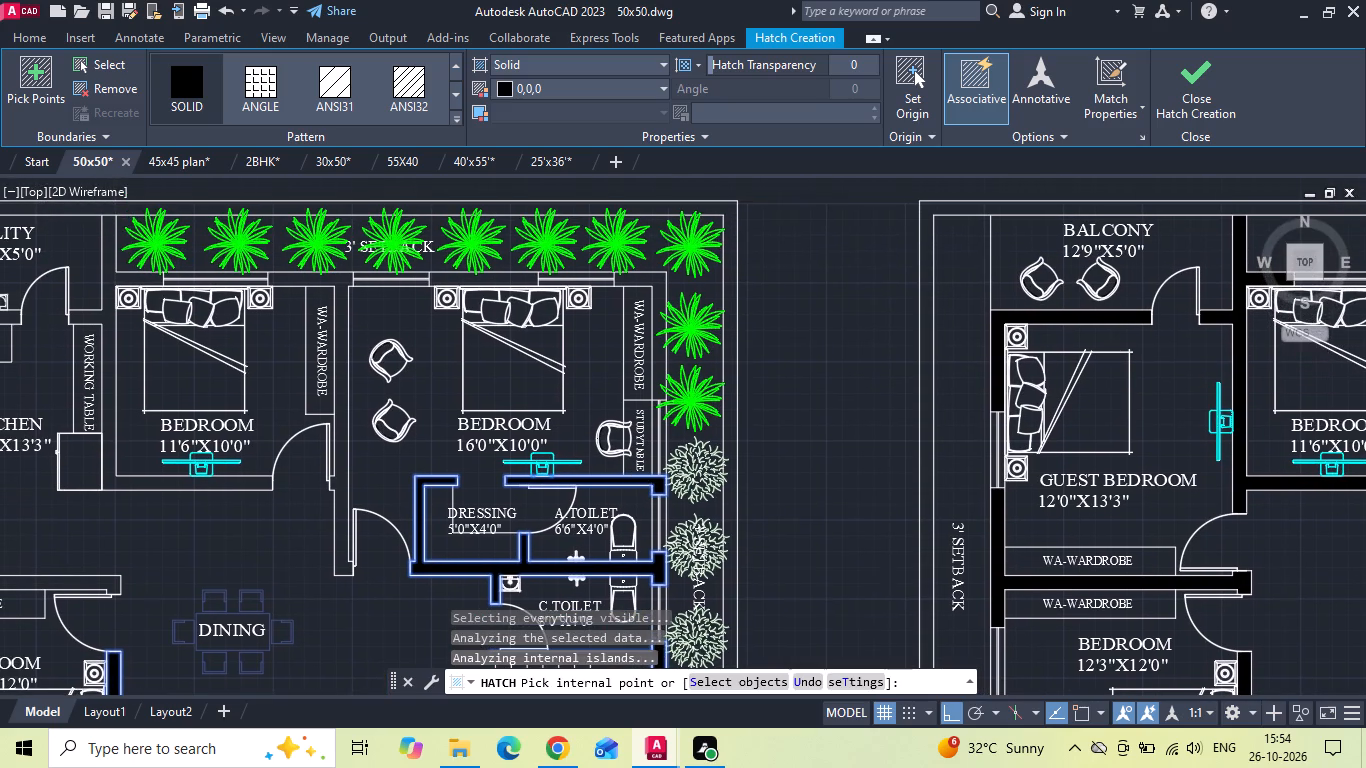
click(654, 286)
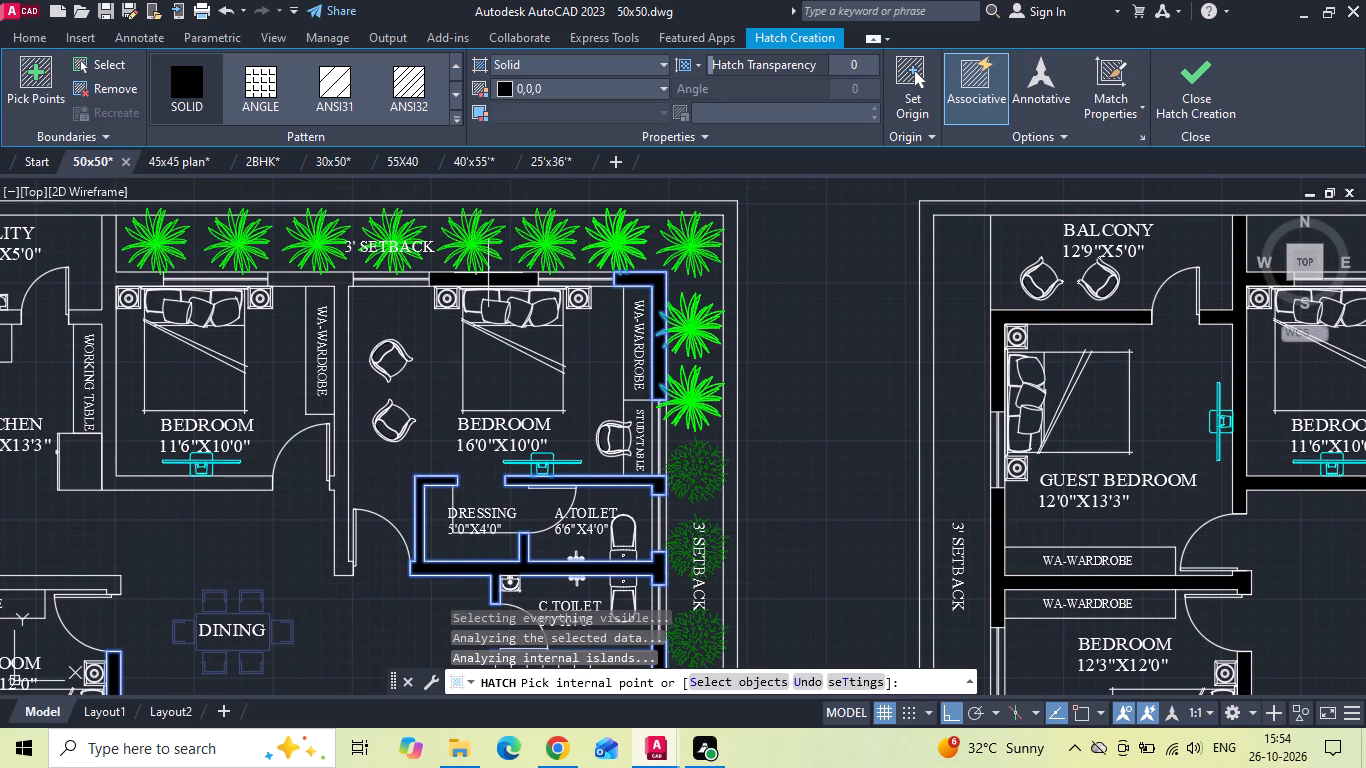
click(488, 273)
click(295, 277)
Add the 11'6"X10'0" bedroom's remaining walls and the utility and kitchen walls to the ground floor hatch and finish it.
middle_drag(300, 309, 311, 310)
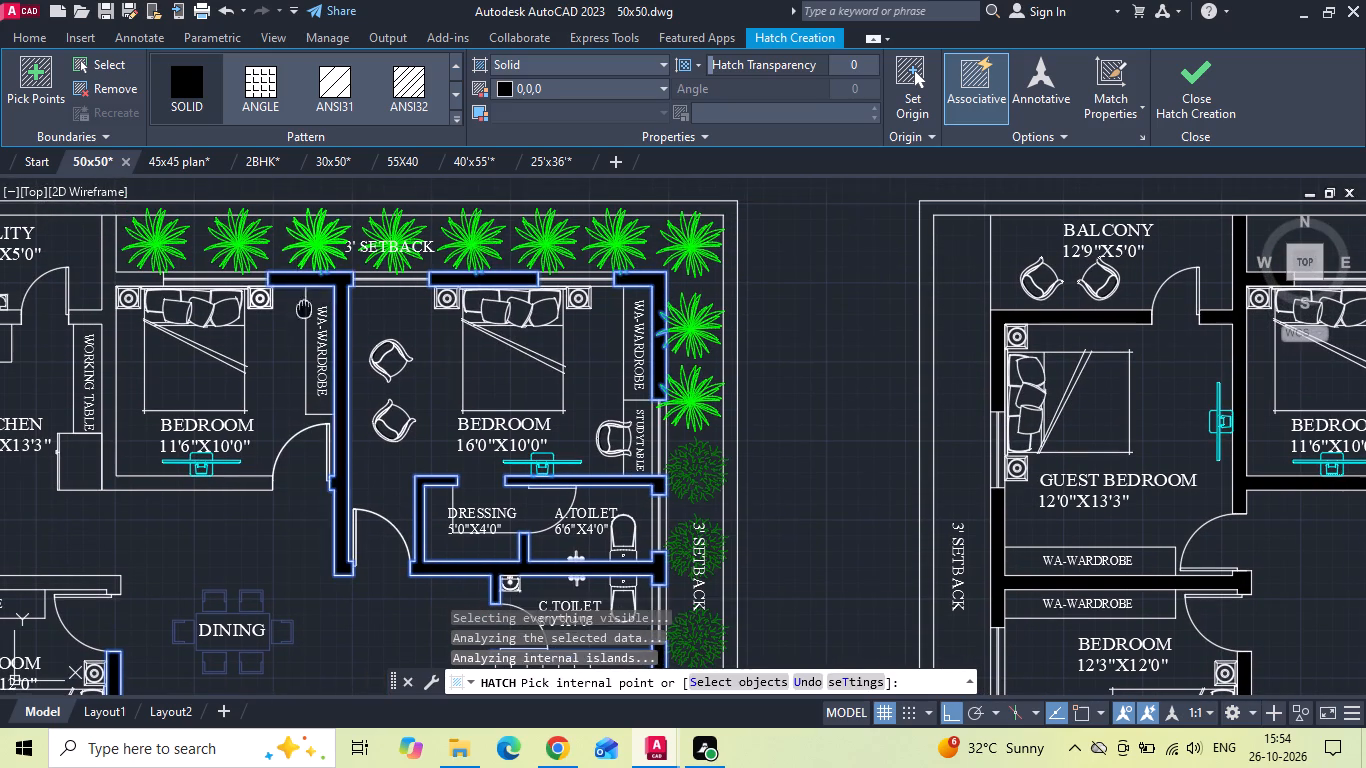
middle_drag(311, 310, 620, 353)
click(459, 326)
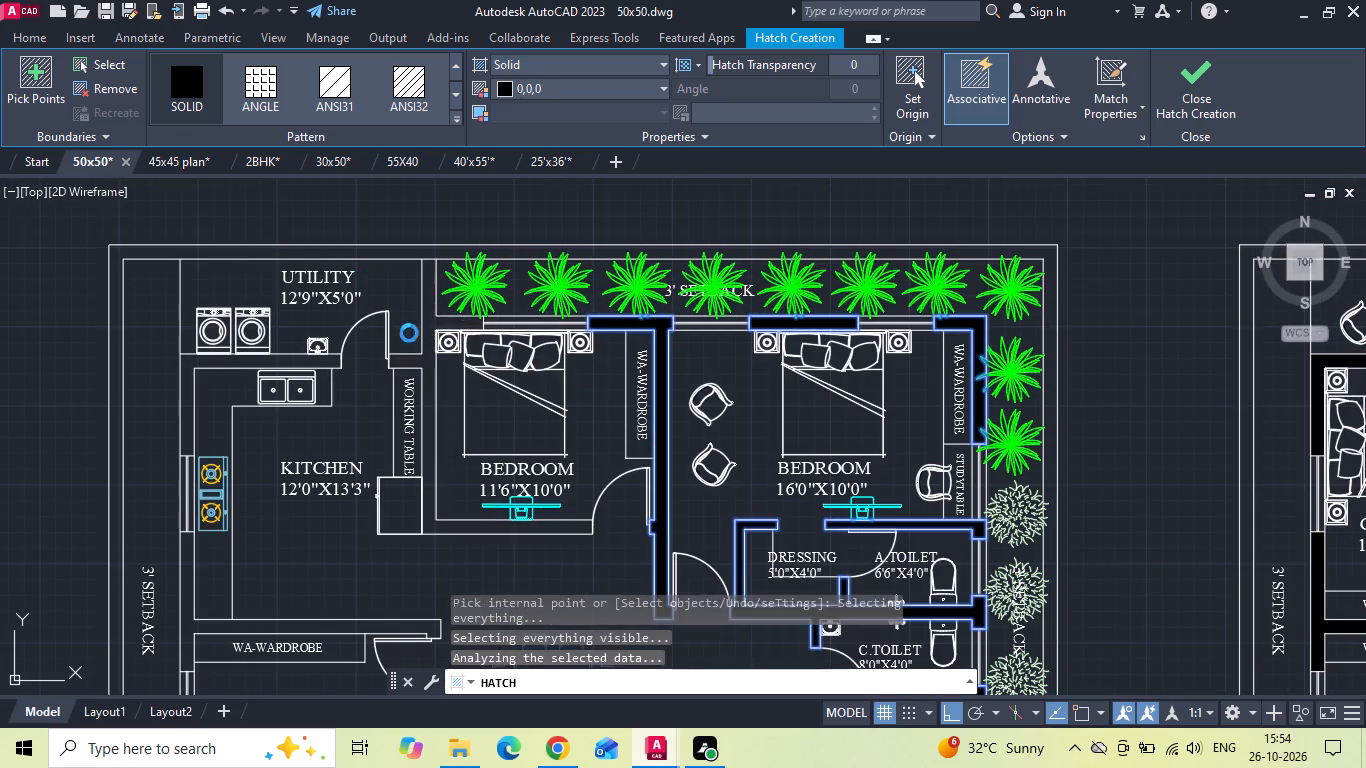
key(ctrl+z)
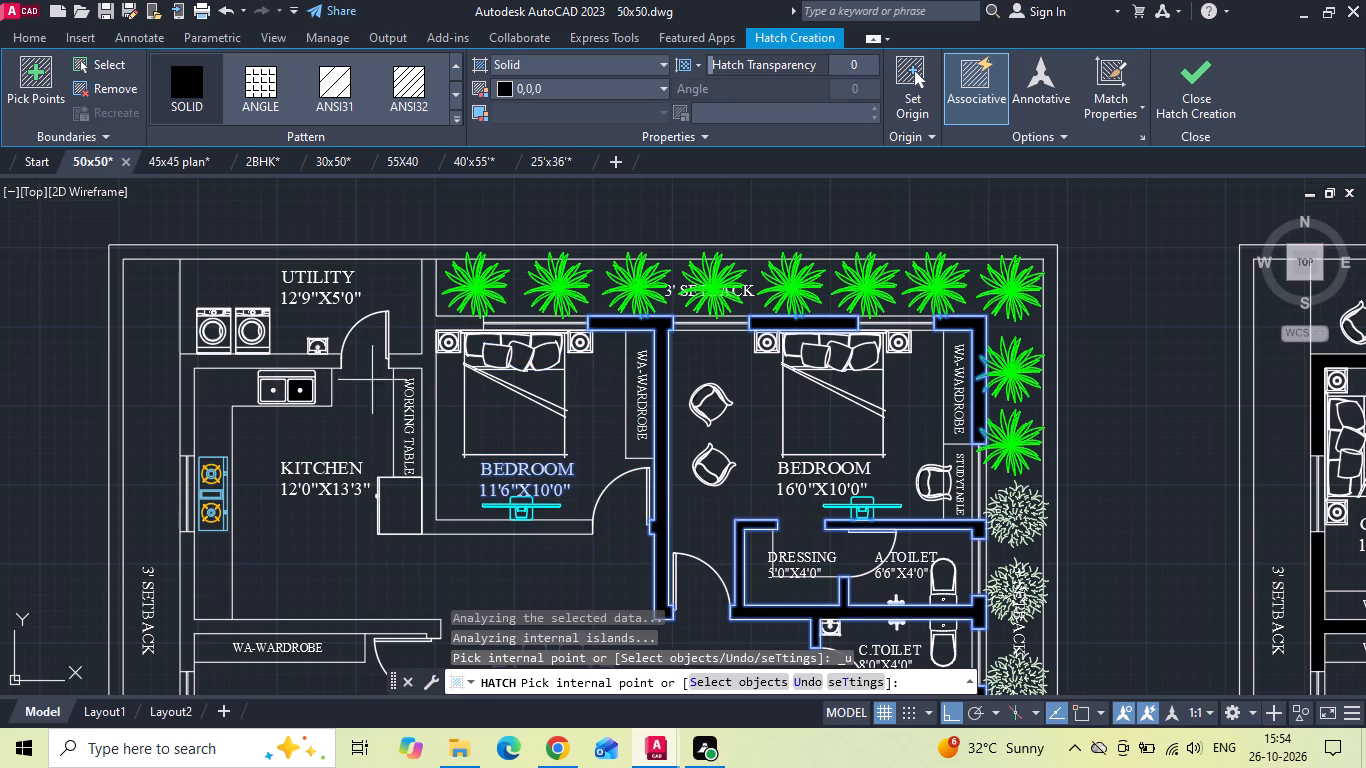
click(433, 356)
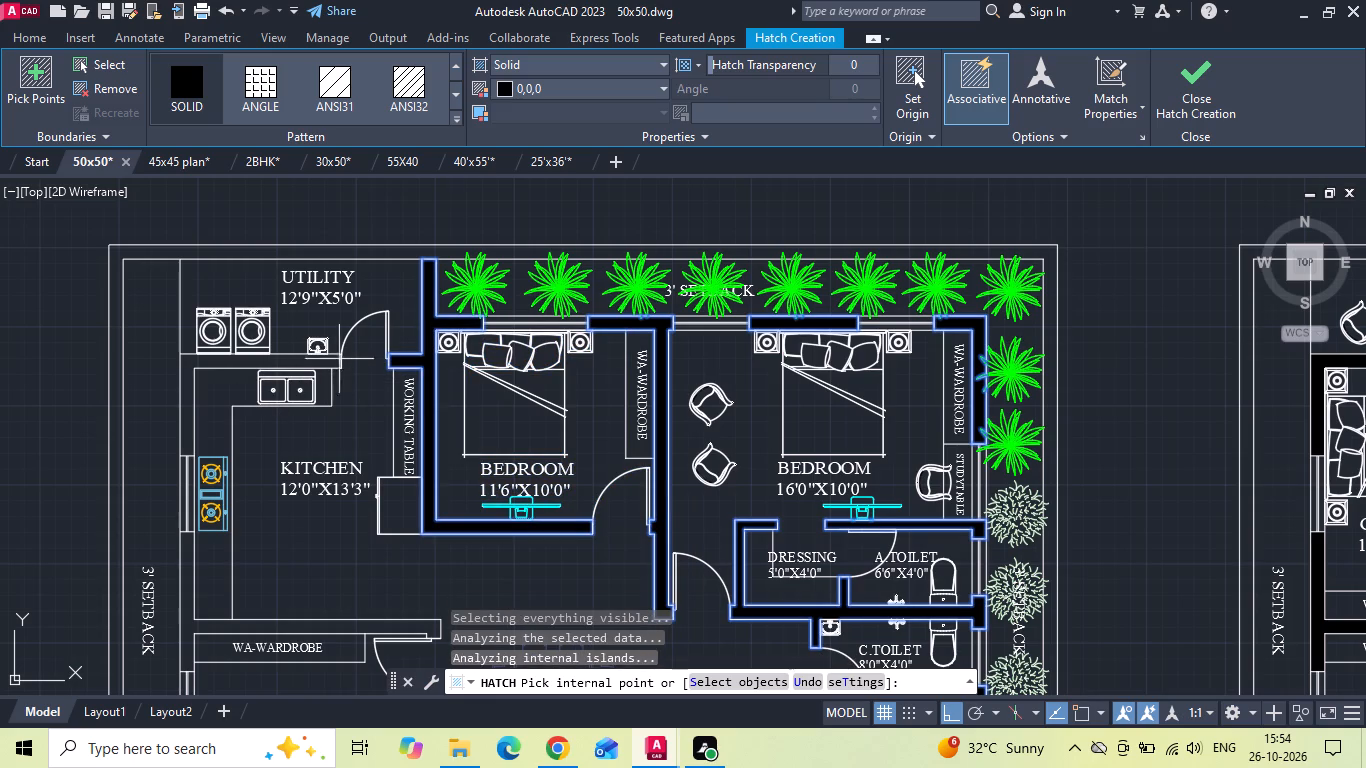
click(293, 358)
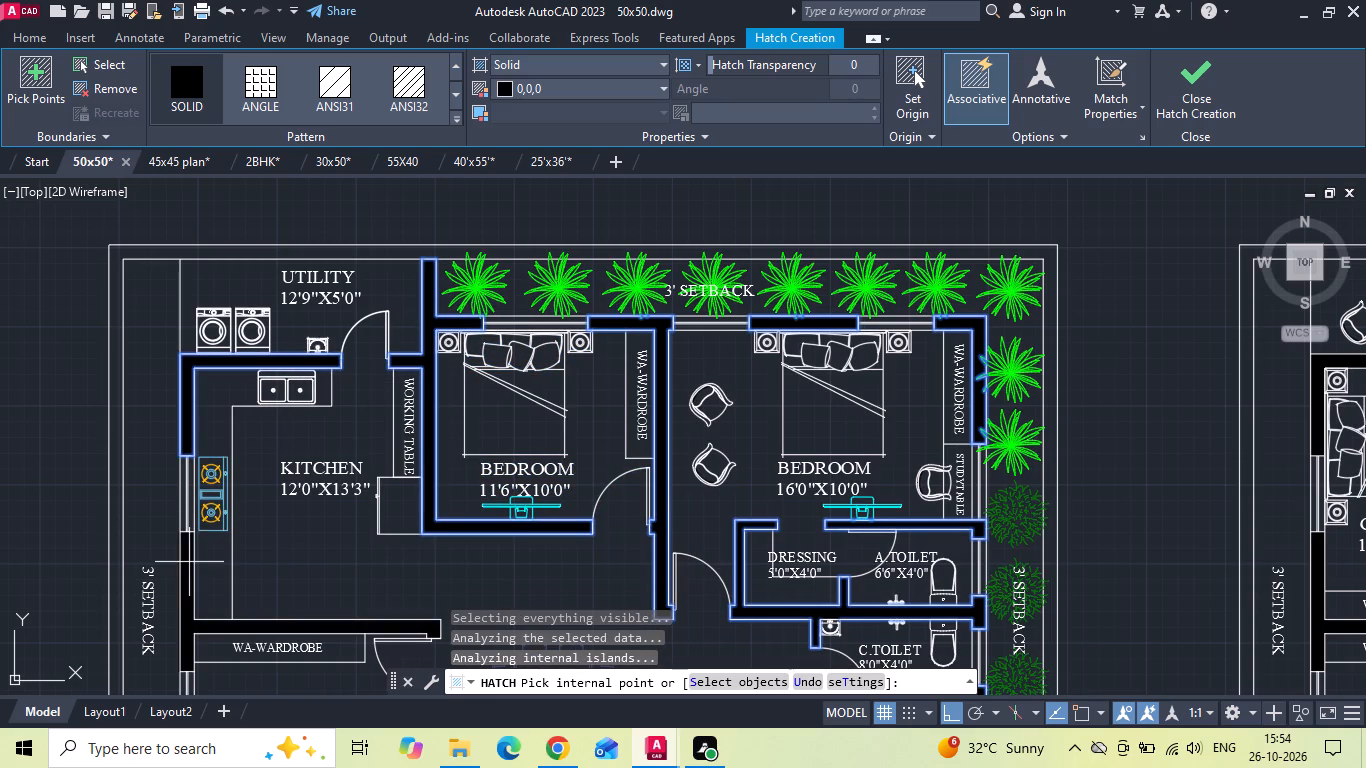
click(189, 562)
scroll(387, 330, down, 1)
middle_drag(327, 602, 356, 446)
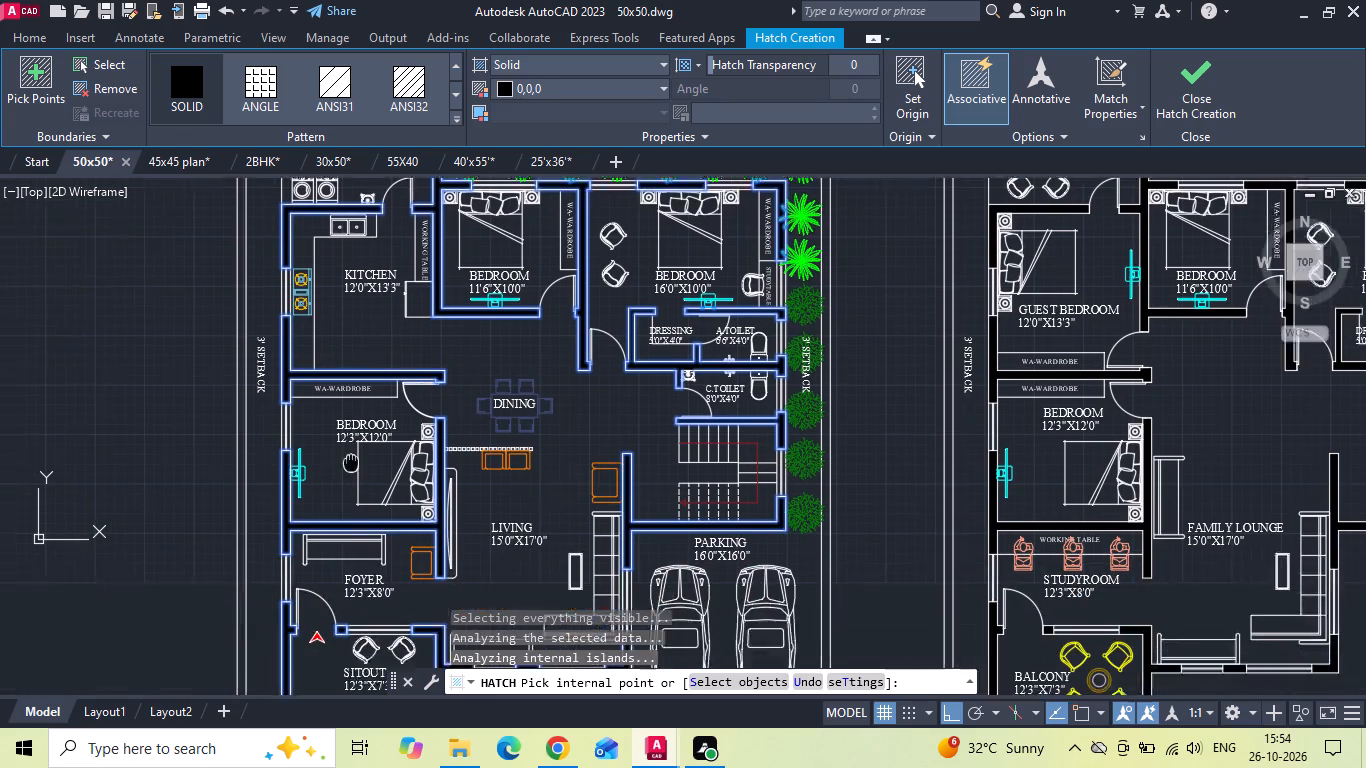
middle_drag(356, 446, 369, 411)
scroll(477, 354, down, 1)
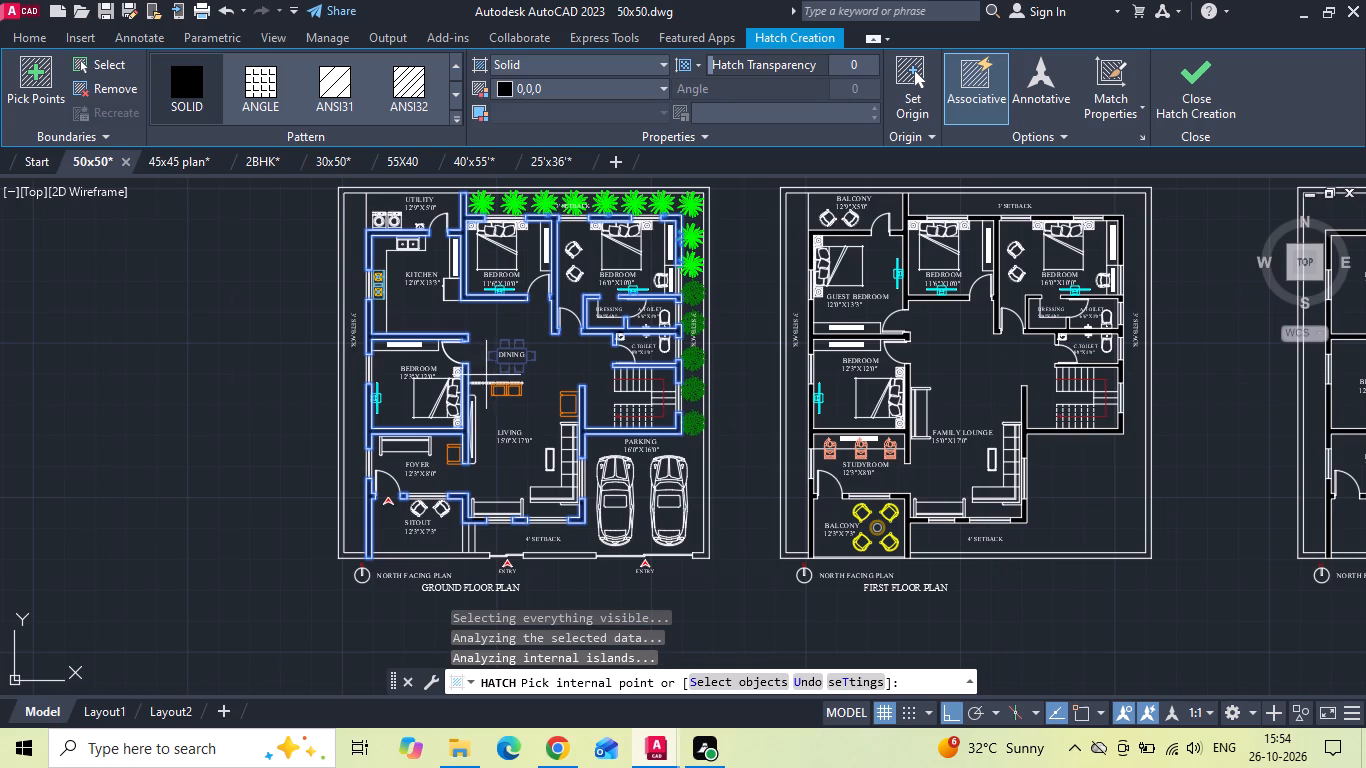
key(space)
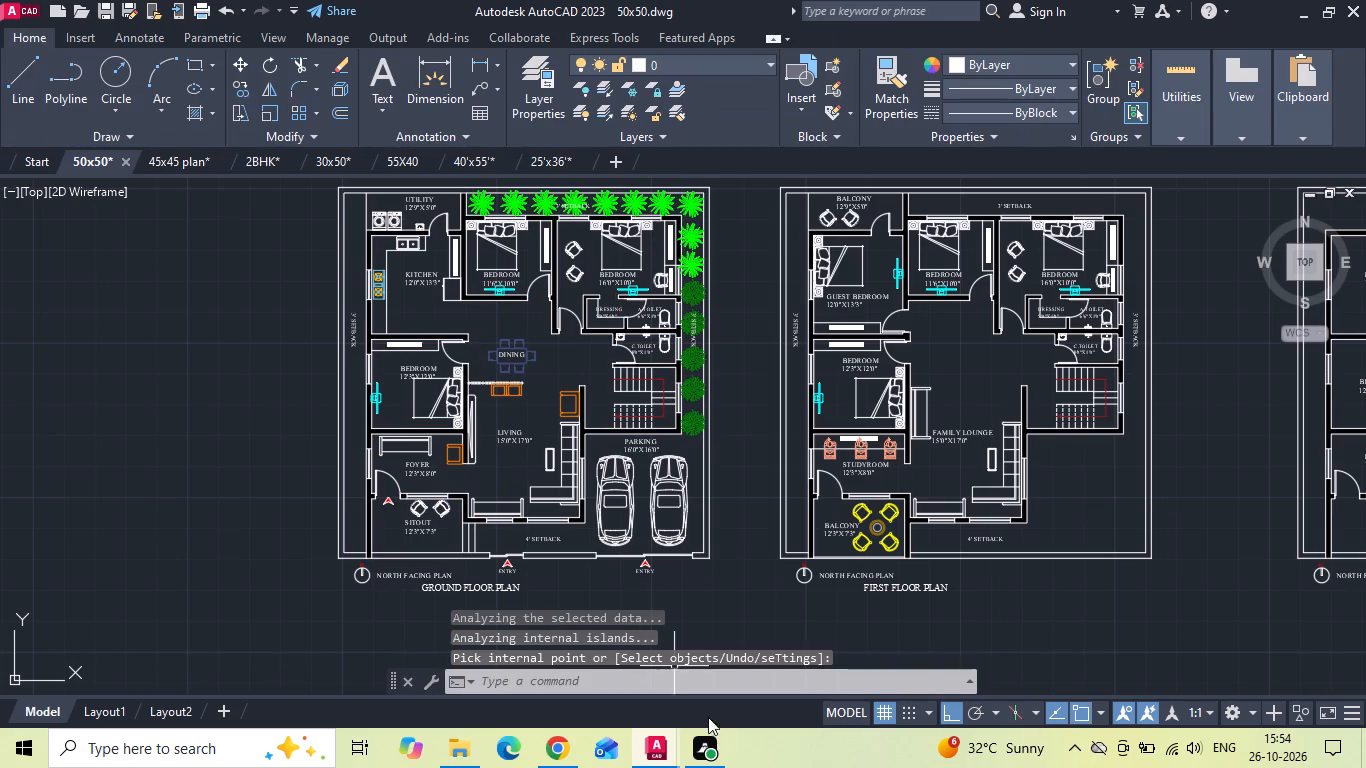
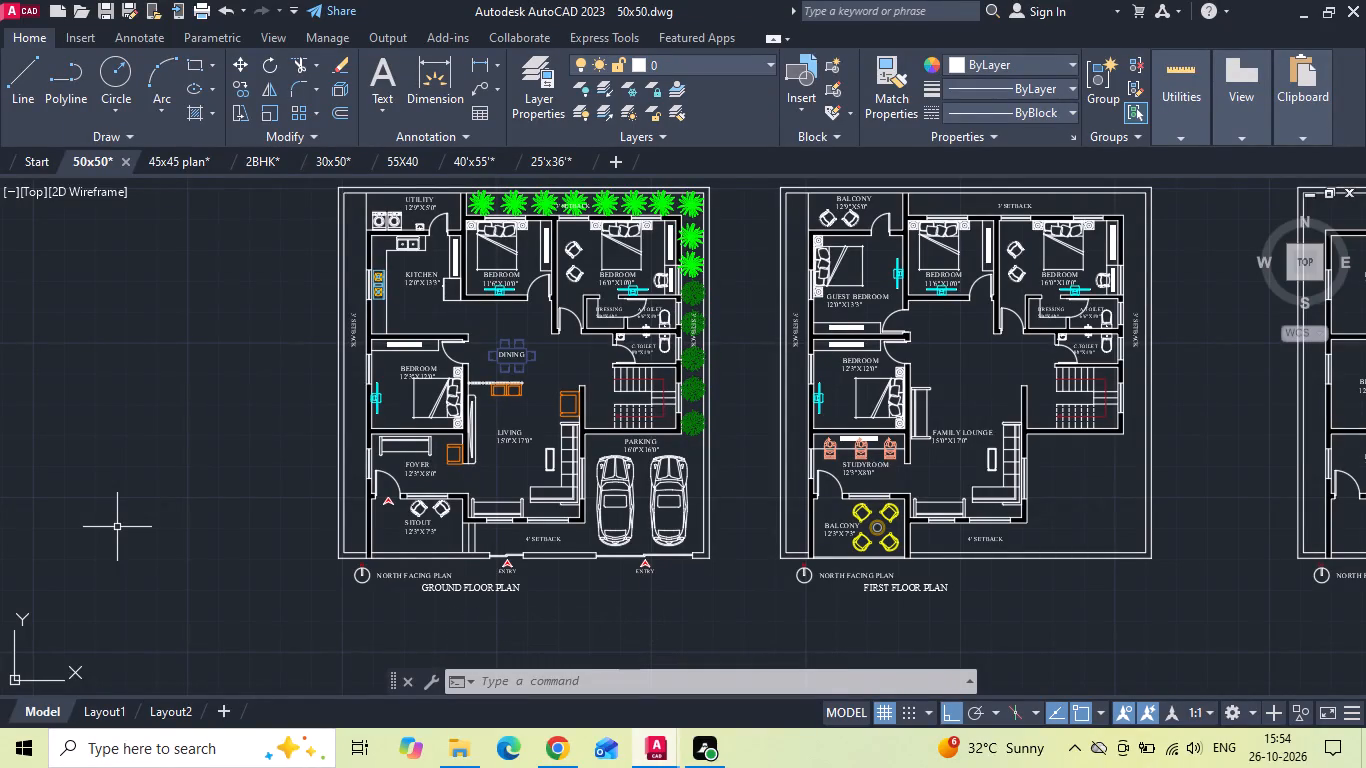
Save the 50x50 drawing.
key(ctrl+s)
key(ctrl+s)
key(ctrl+s)
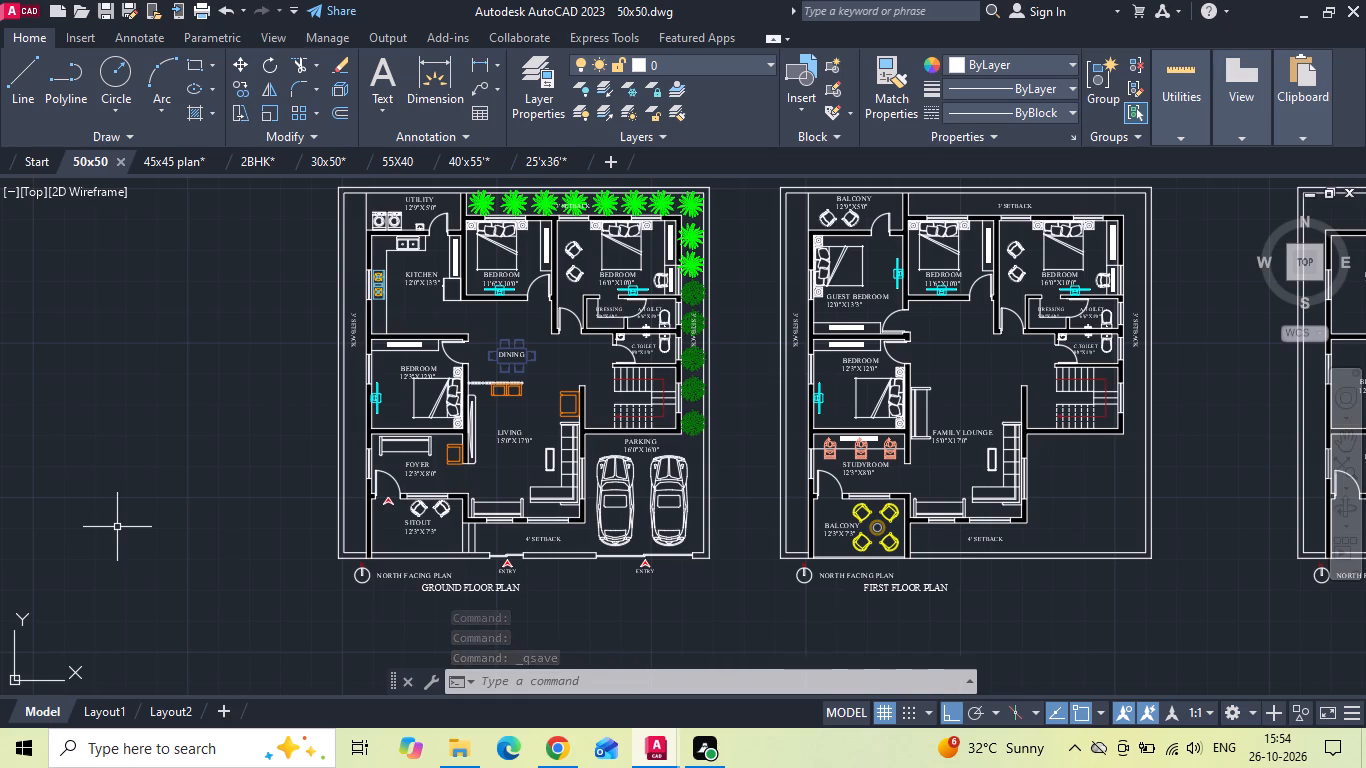
key(ctrl+s)
key(ctrl+s)
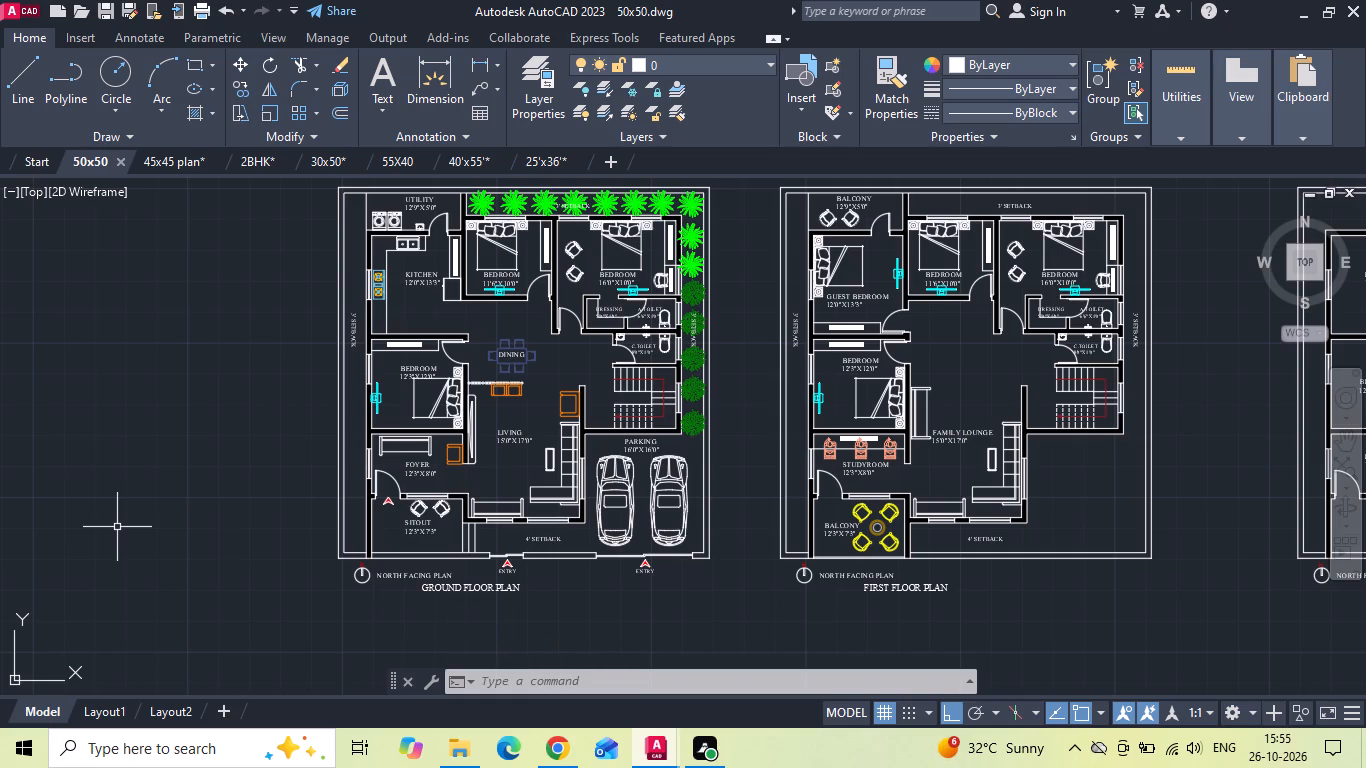
key(ctrl+s)
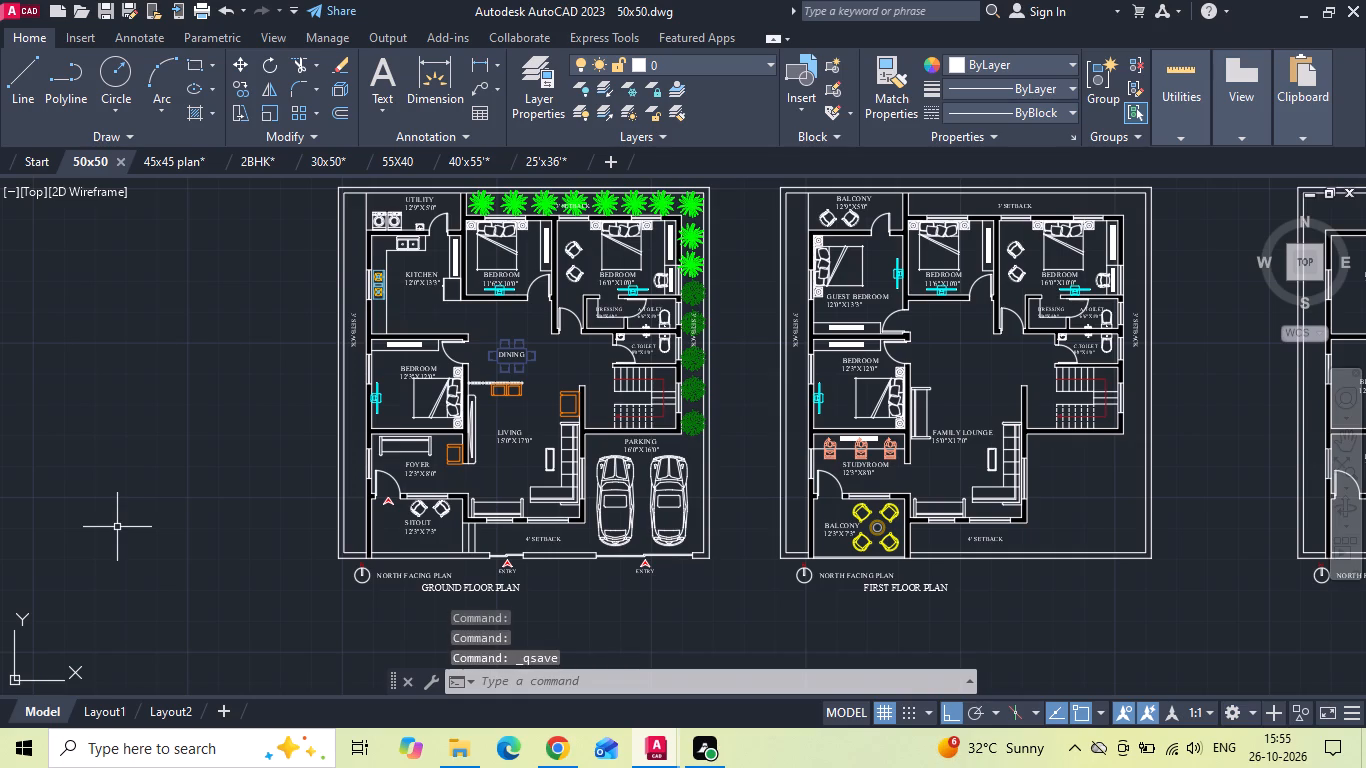
Add a horizontal linear dimension for the plot's full width just above the furnished ground floor plan.
text(DLI)
key(space)
middle_drag(114, 525, 114, 527)
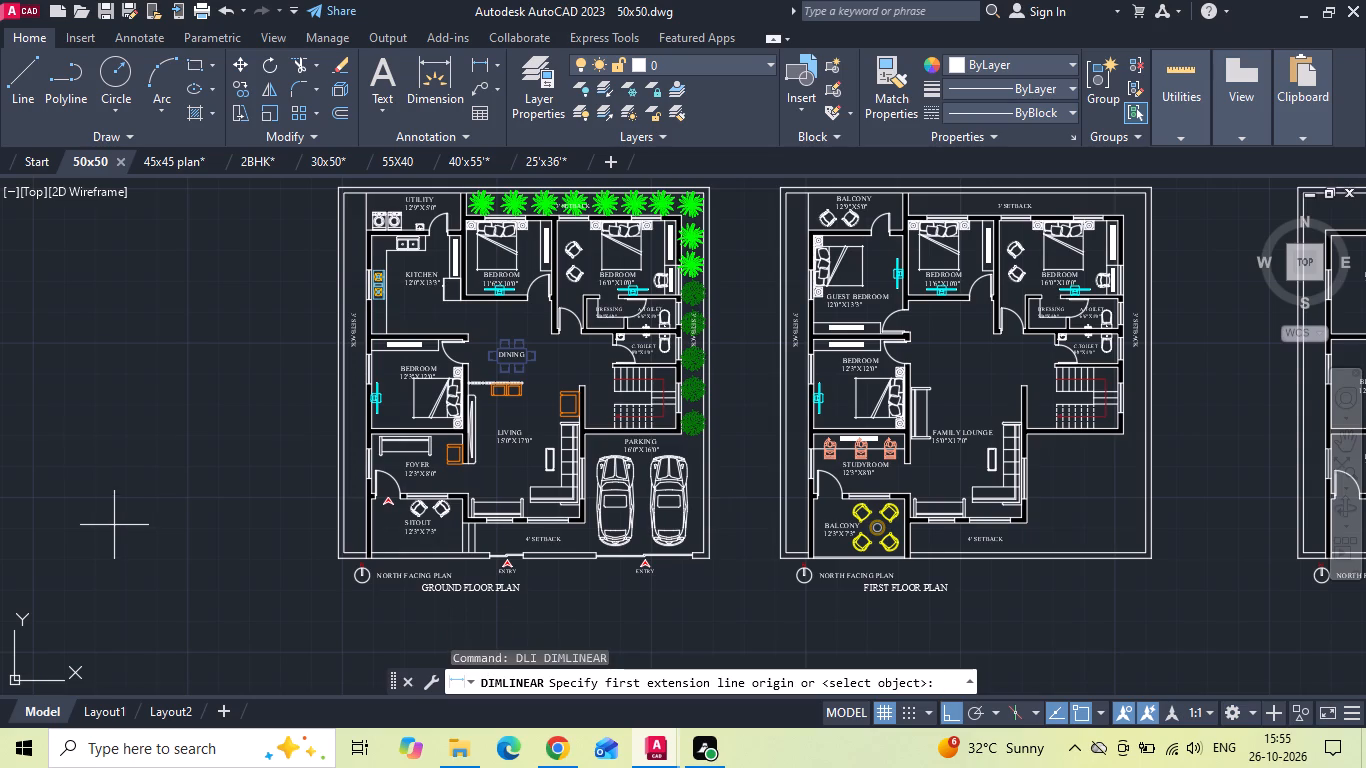
middle_drag(114, 527, 116, 623)
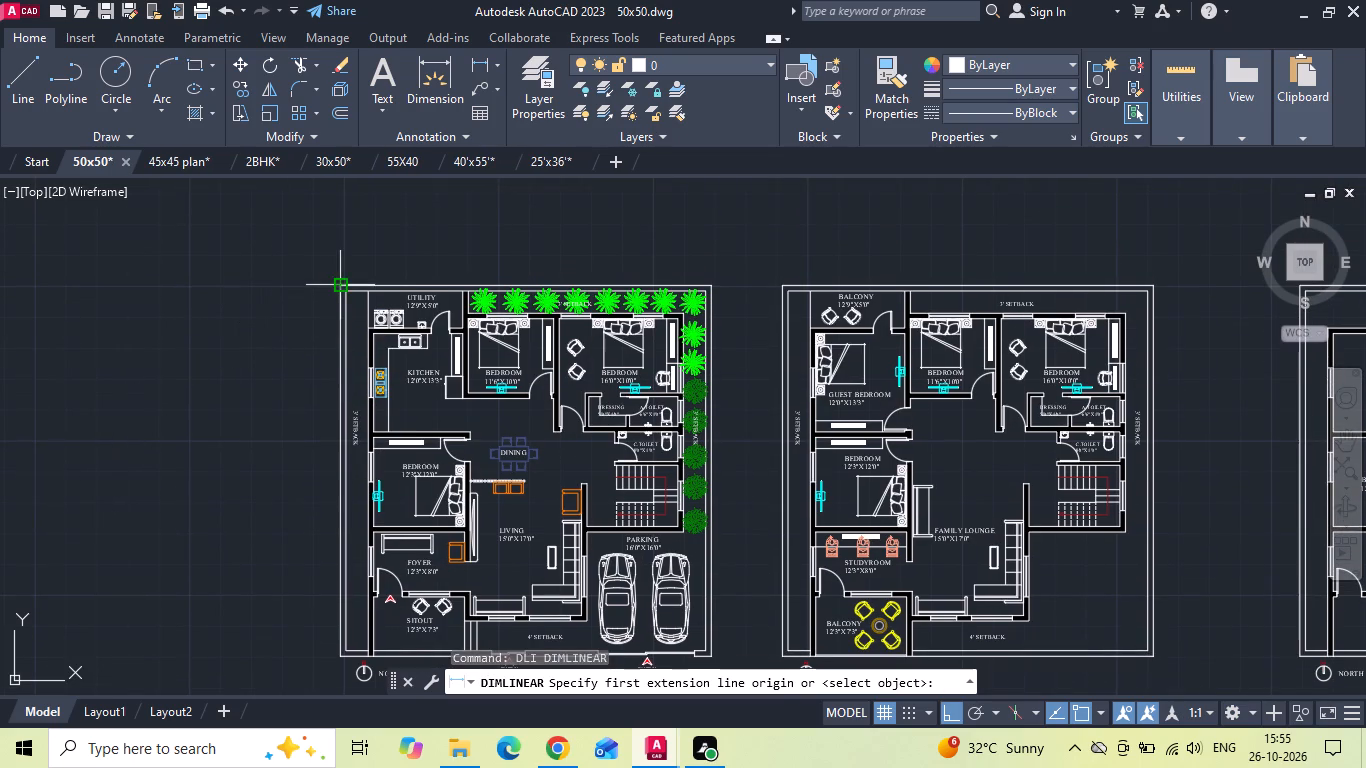
click(343, 281)
click(714, 278)
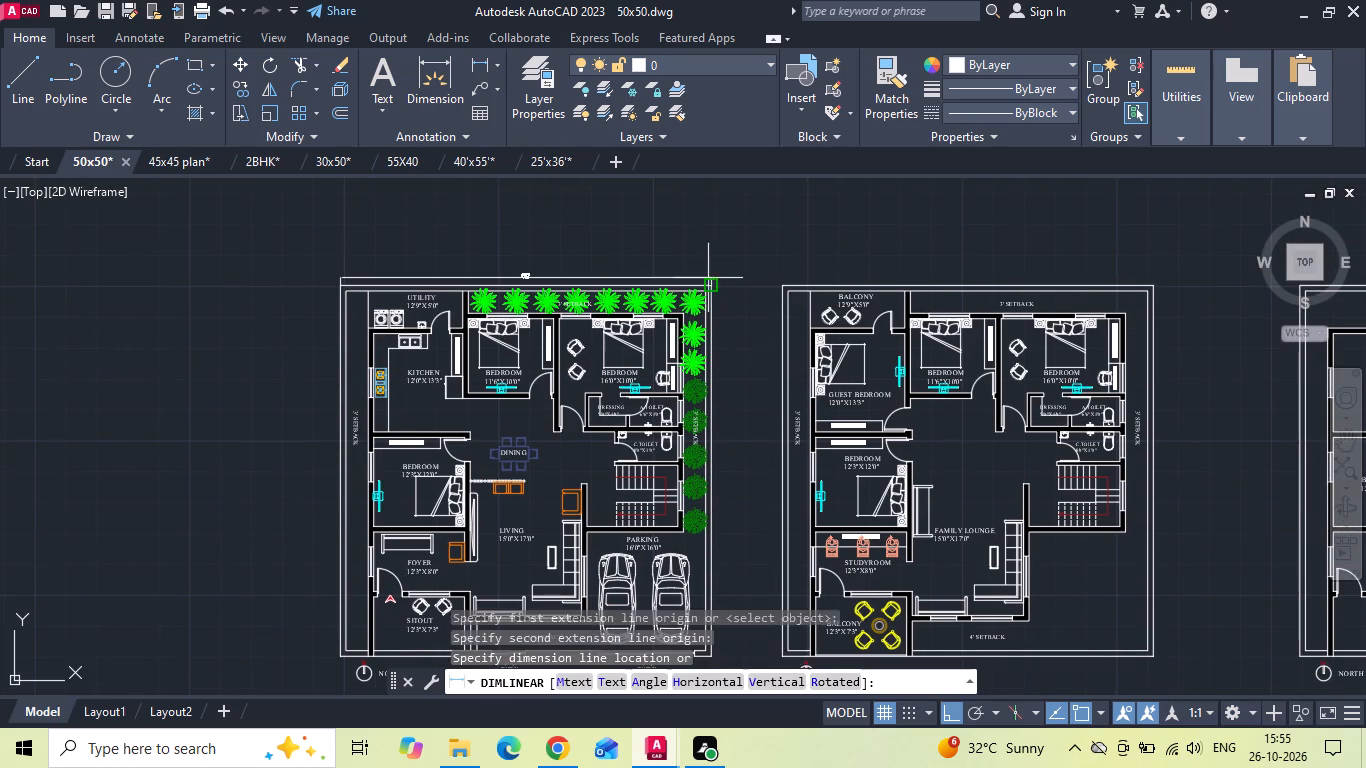
scroll(694, 272, up, 1)
scroll(494, 280, up, 2)
click(433, 278)
Add a vertical linear dimension for the plot's full depth beside the furnished ground floor plan, on the kitchen and foyer side.
scroll(661, 245, down, 1)
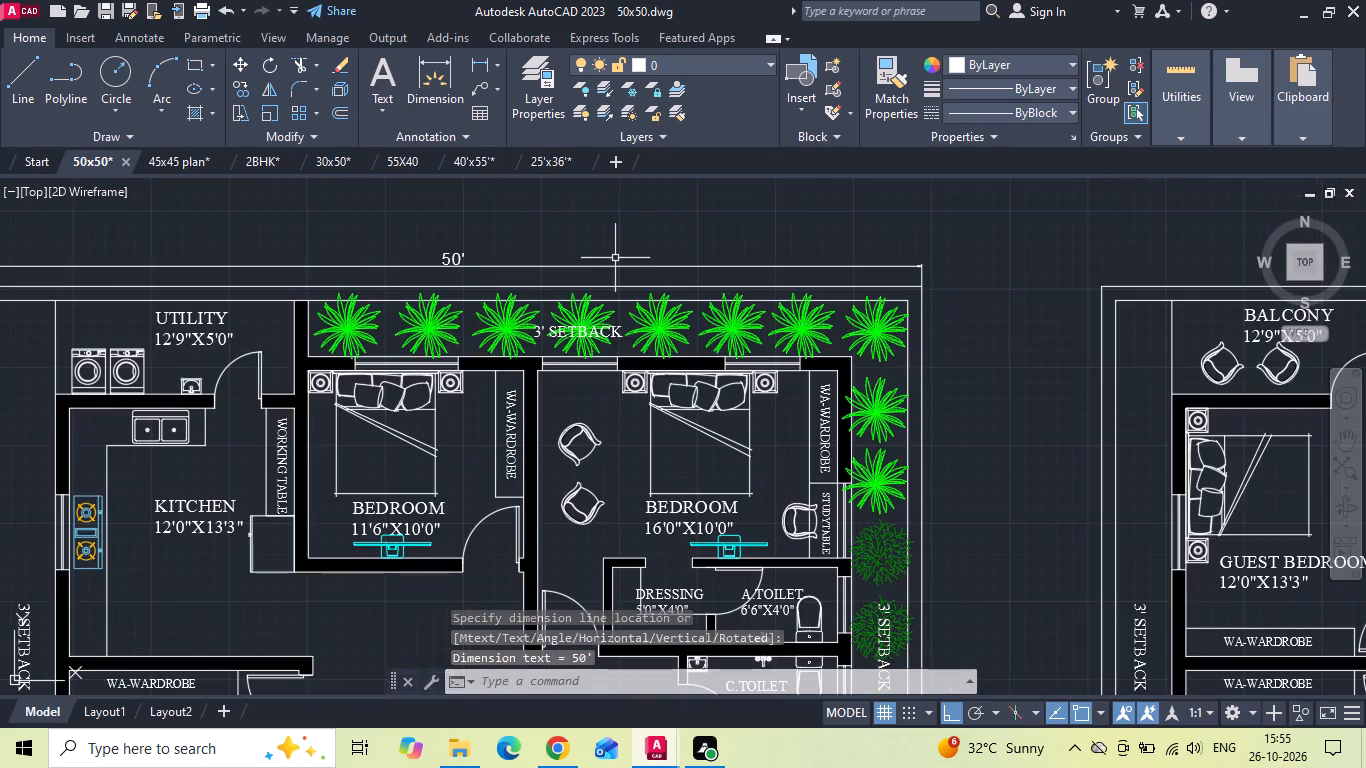
scroll(126, 273, down, 1)
middle_drag(161, 273, 660, 287)
scroll(554, 314, up, 2)
key(space)
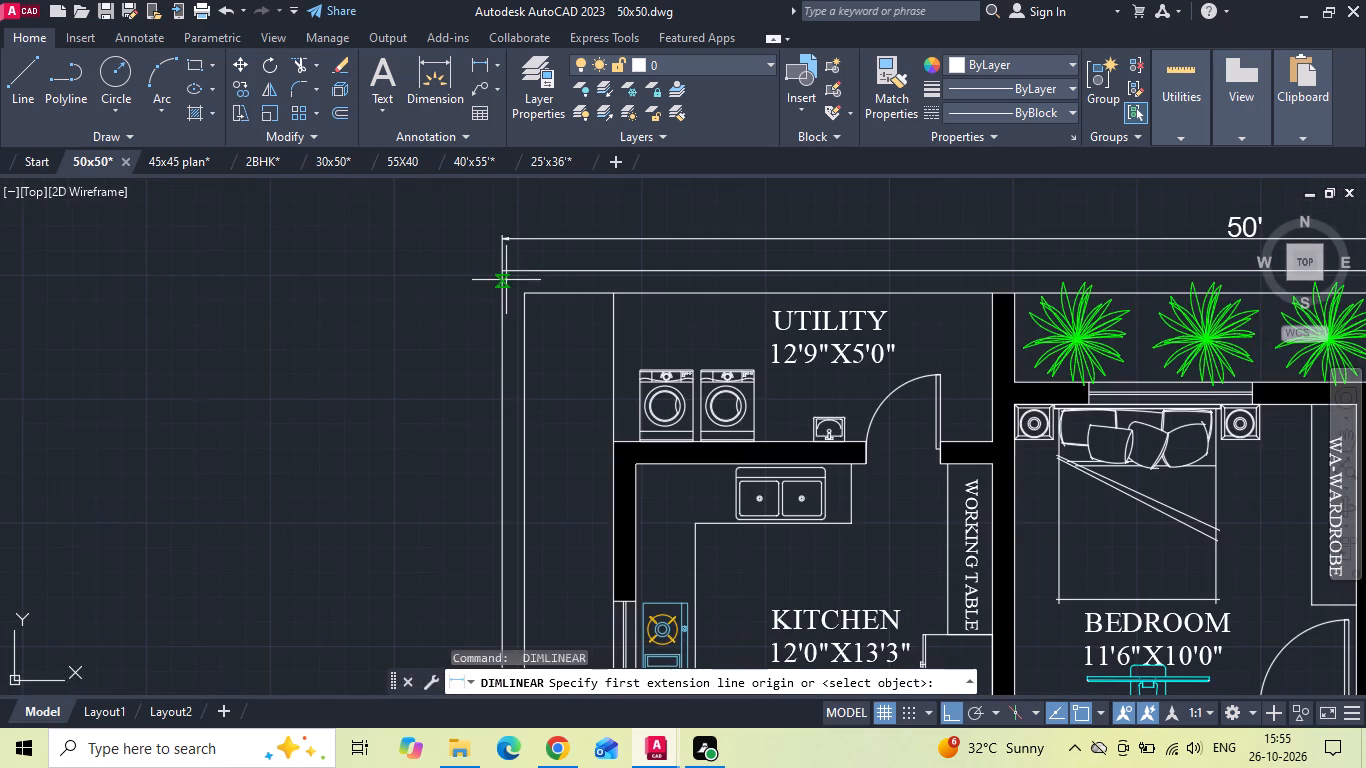
click(503, 274)
scroll(506, 248, down, 3)
middle_drag(462, 434, 462, 357)
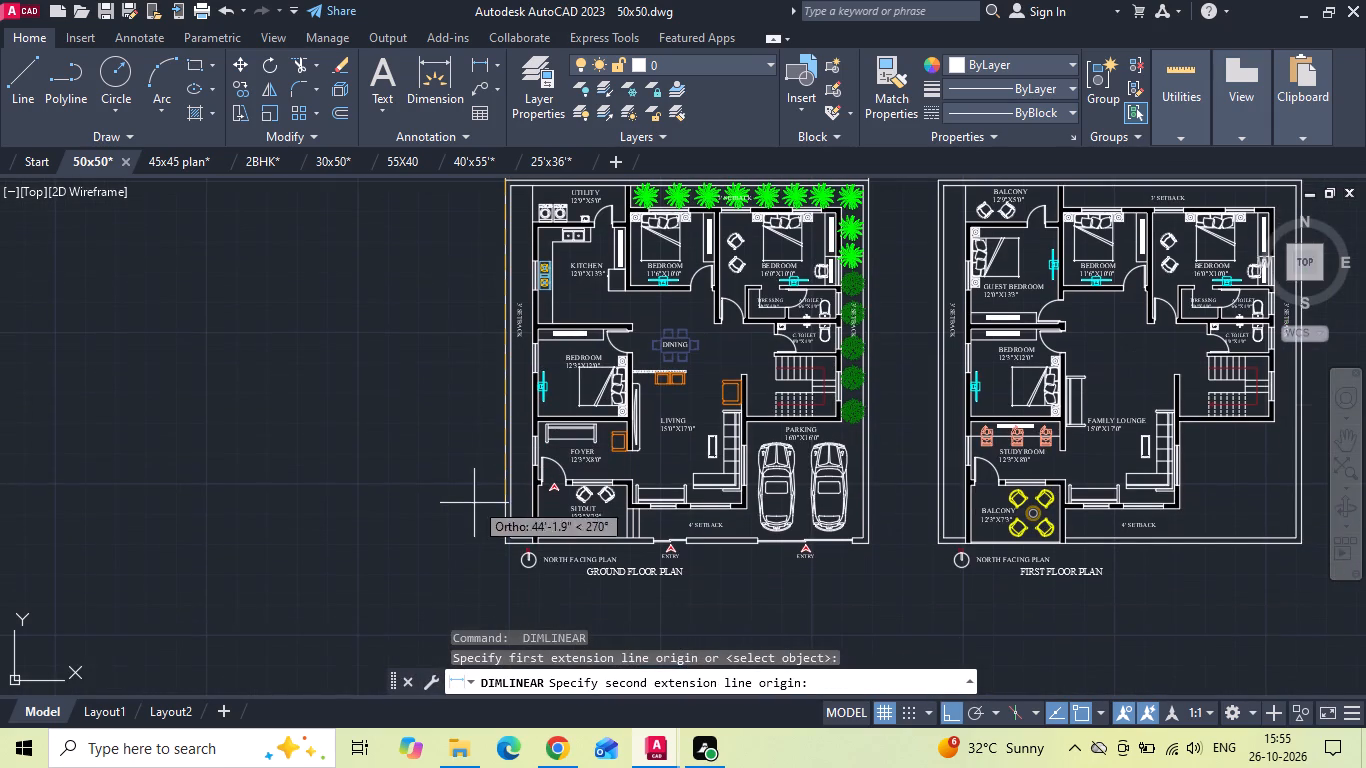
click(505, 546)
click(486, 535)
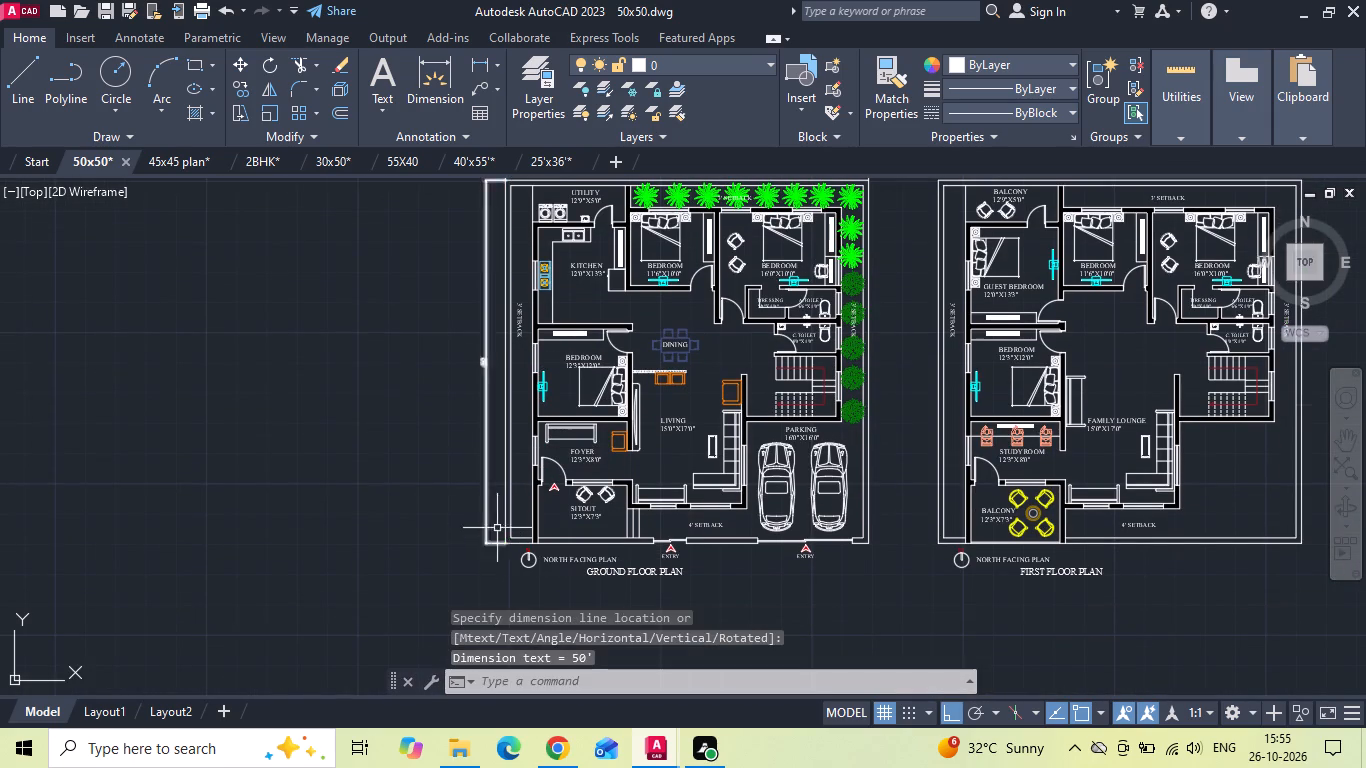
Hatch the furnished ground floor plan's boundary wall solid in light grey 199,200,202, including the front pieces beside and between the entries.
text(H)
key(space)
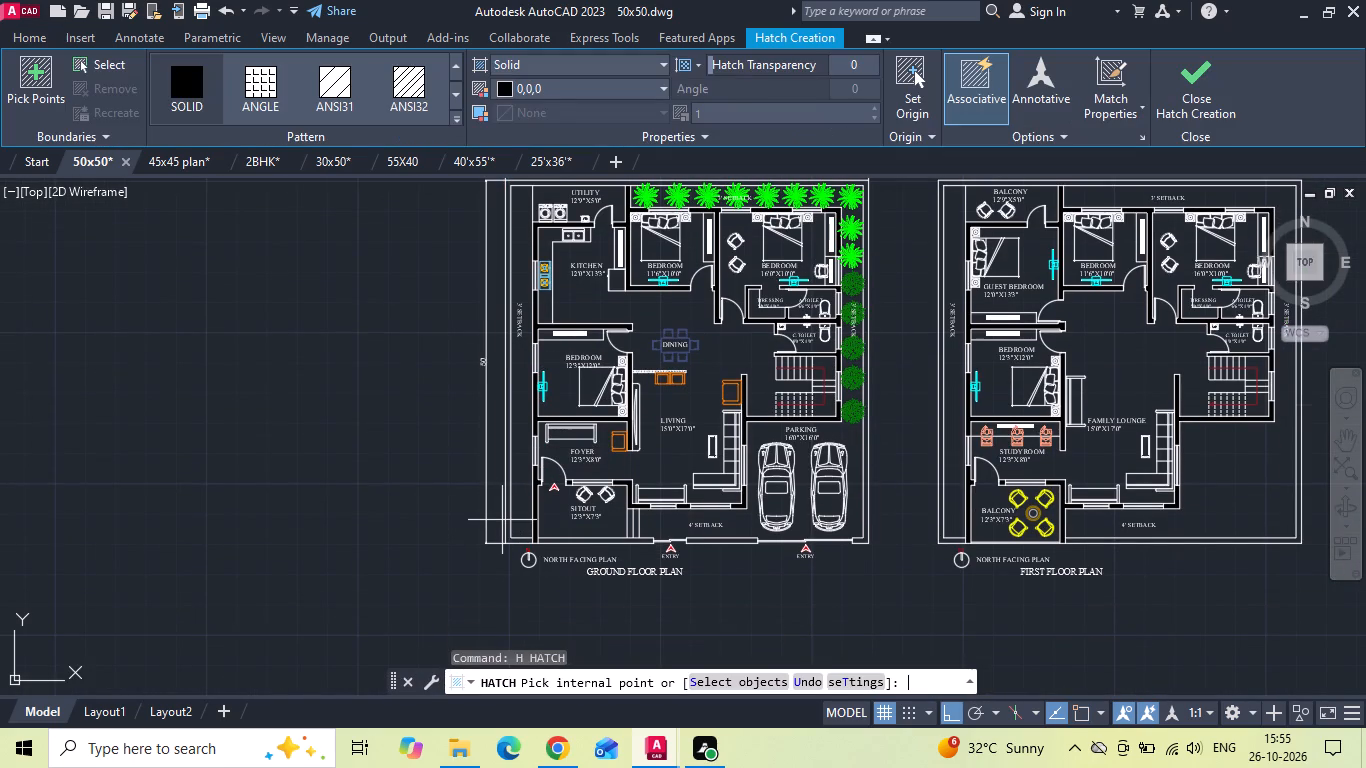
click(513, 91)
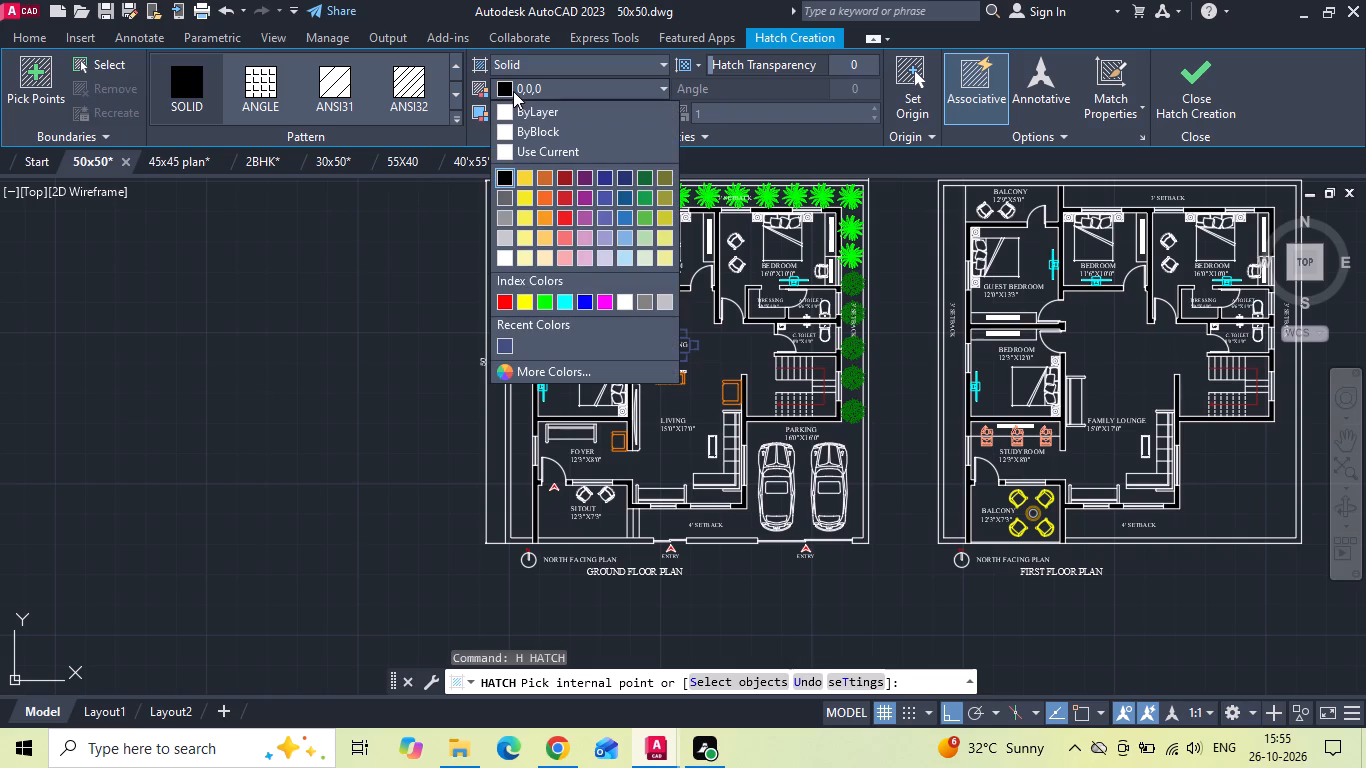
click(509, 240)
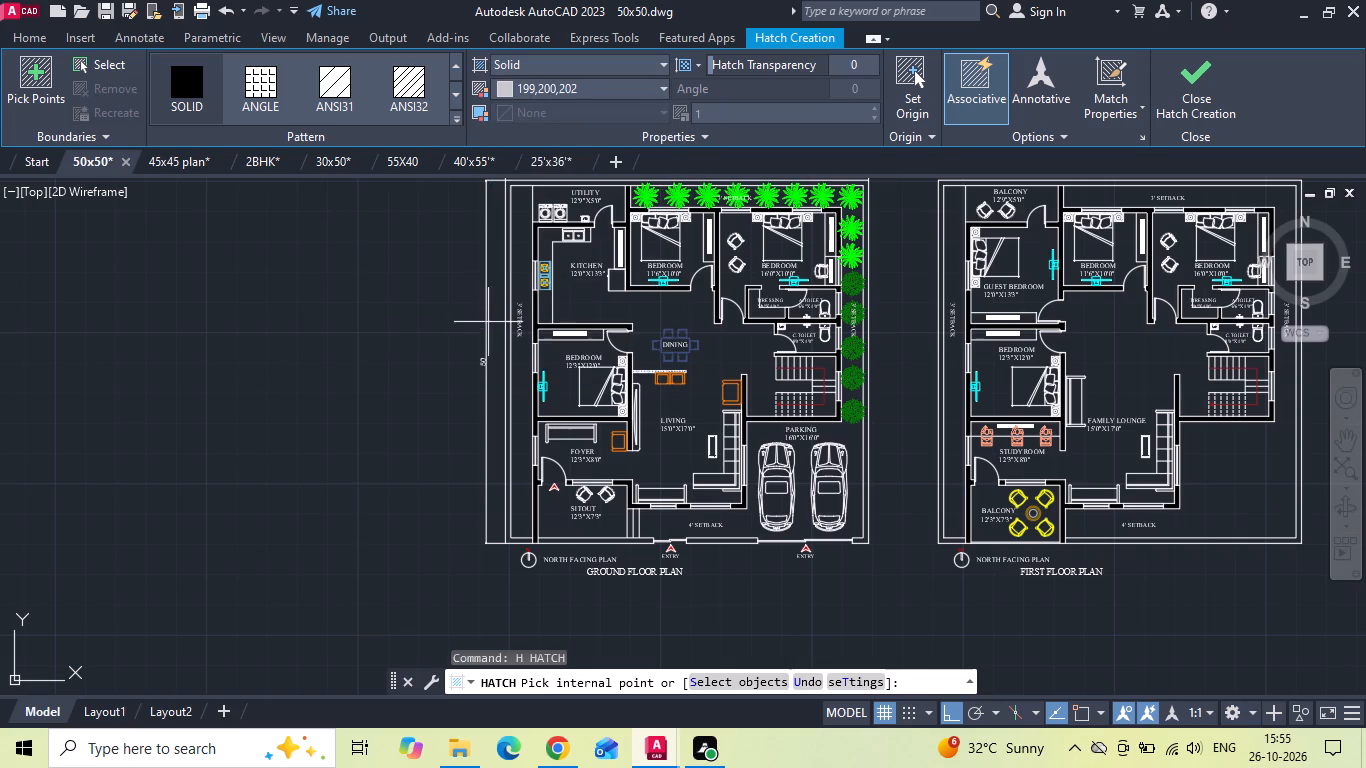
click(508, 356)
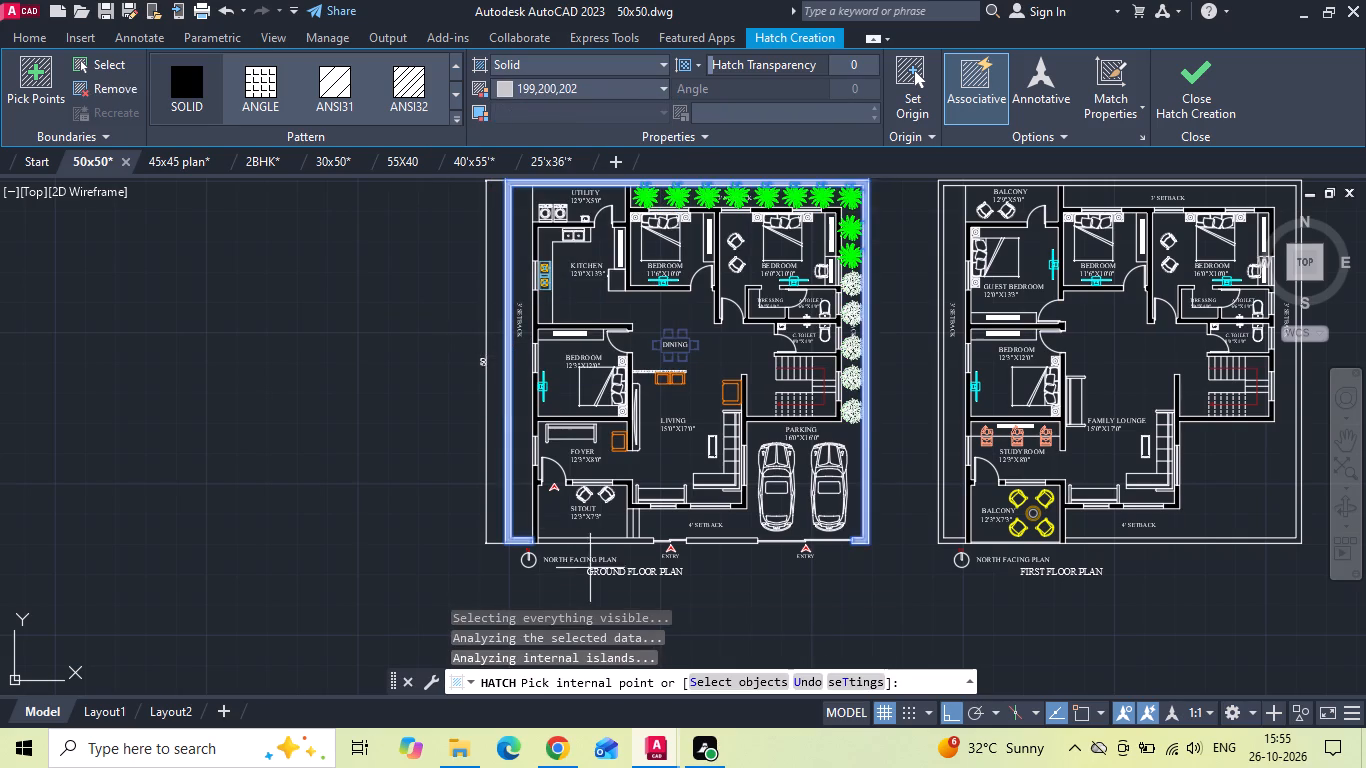
scroll(594, 568, up, 2)
click(682, 496)
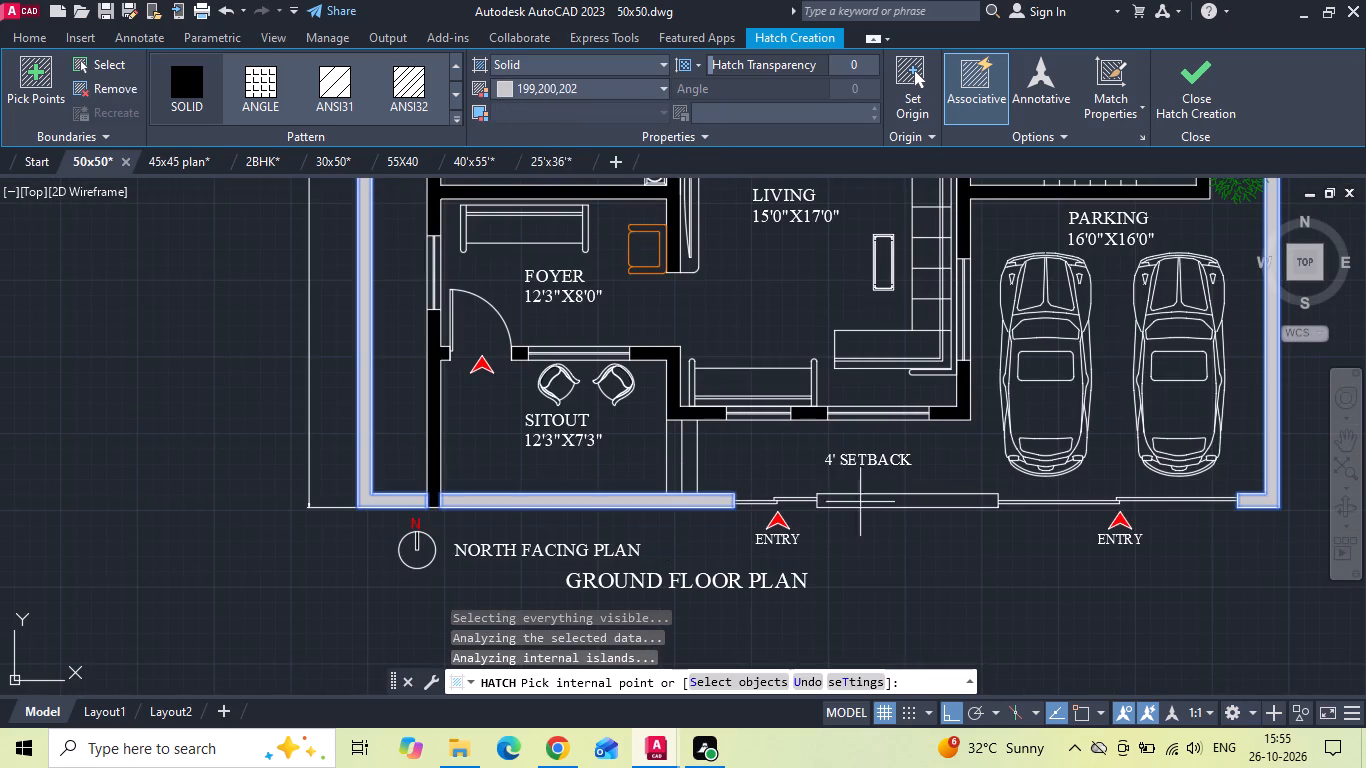
click(882, 502)
middle_drag(924, 506, 649, 507)
scroll(614, 525, down, 1)
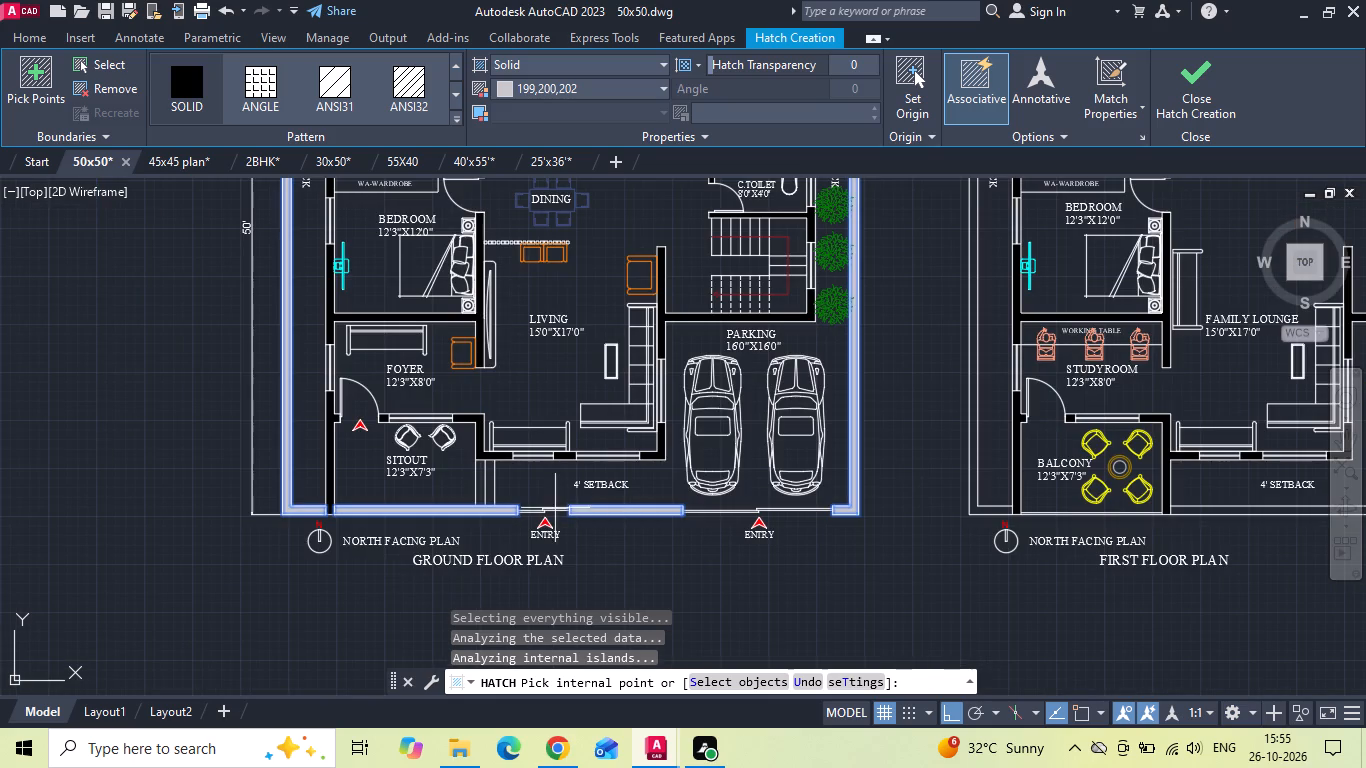
Change the boundary wall hatch colour to the darker grey 147,149,152 and finish the hatch.
click(511, 85)
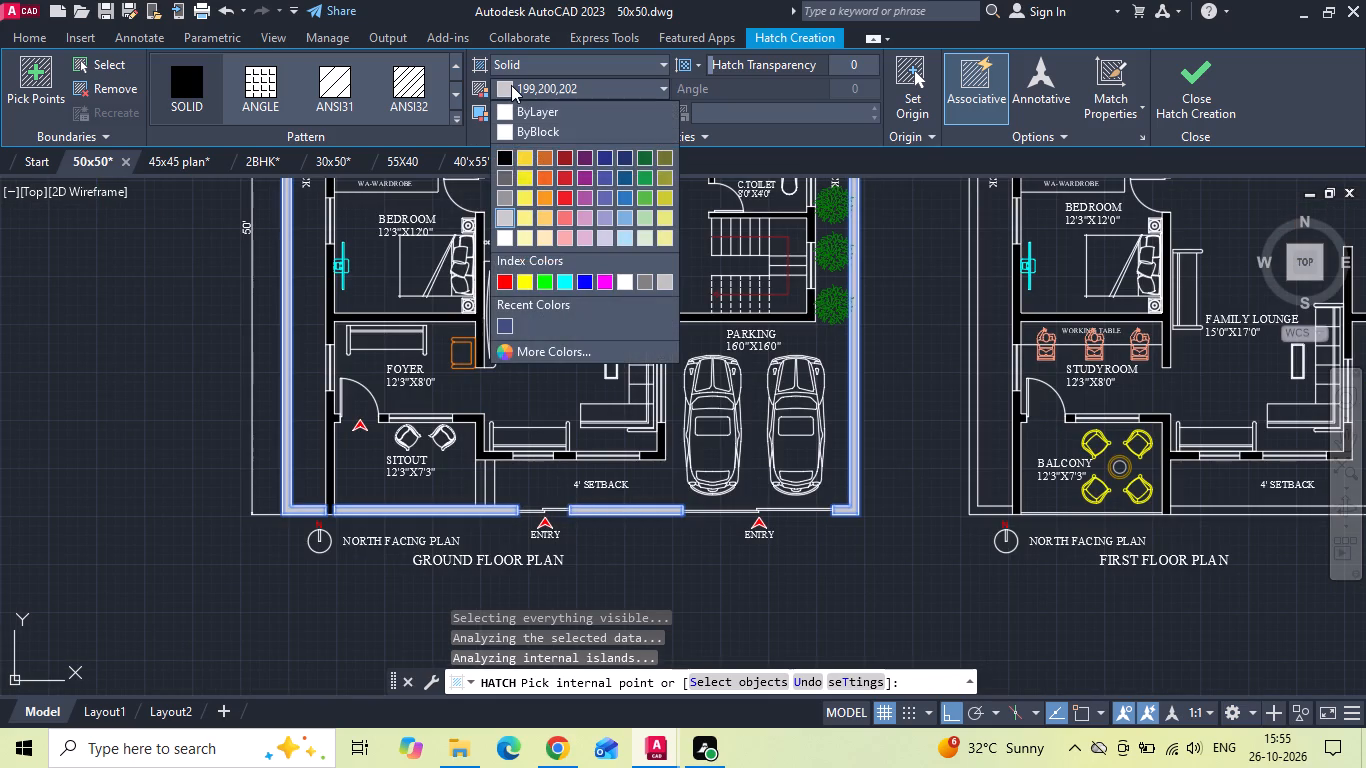
click(505, 200)
key(Escape)
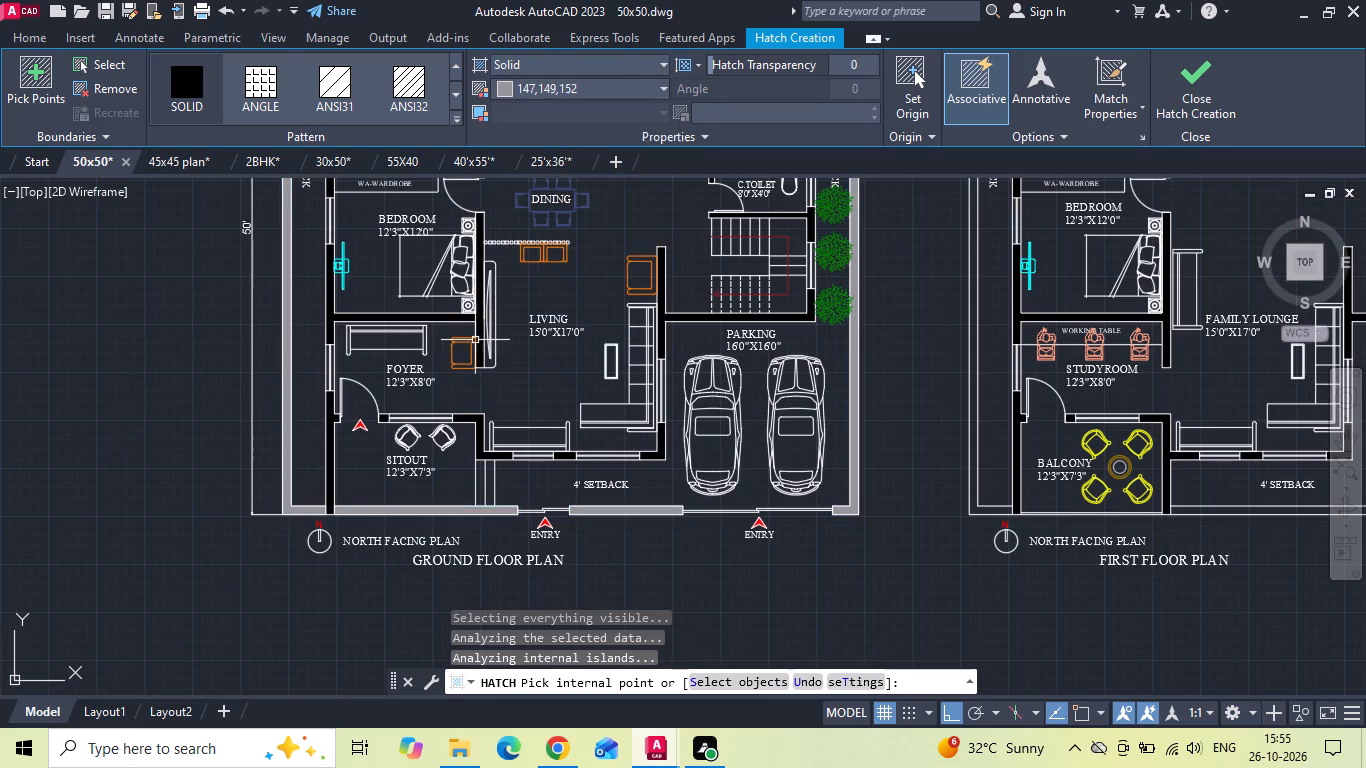
Save the drawing with the hatched boundary wall.
key(ctrl+s)
key(ctrl+s)
key(ctrl+s)
key(ctrl+s)
key(ctrl+s)
key(ctrl+s)
key(ctrl+s)
key(ctrl+s)
key(ctrl+s)
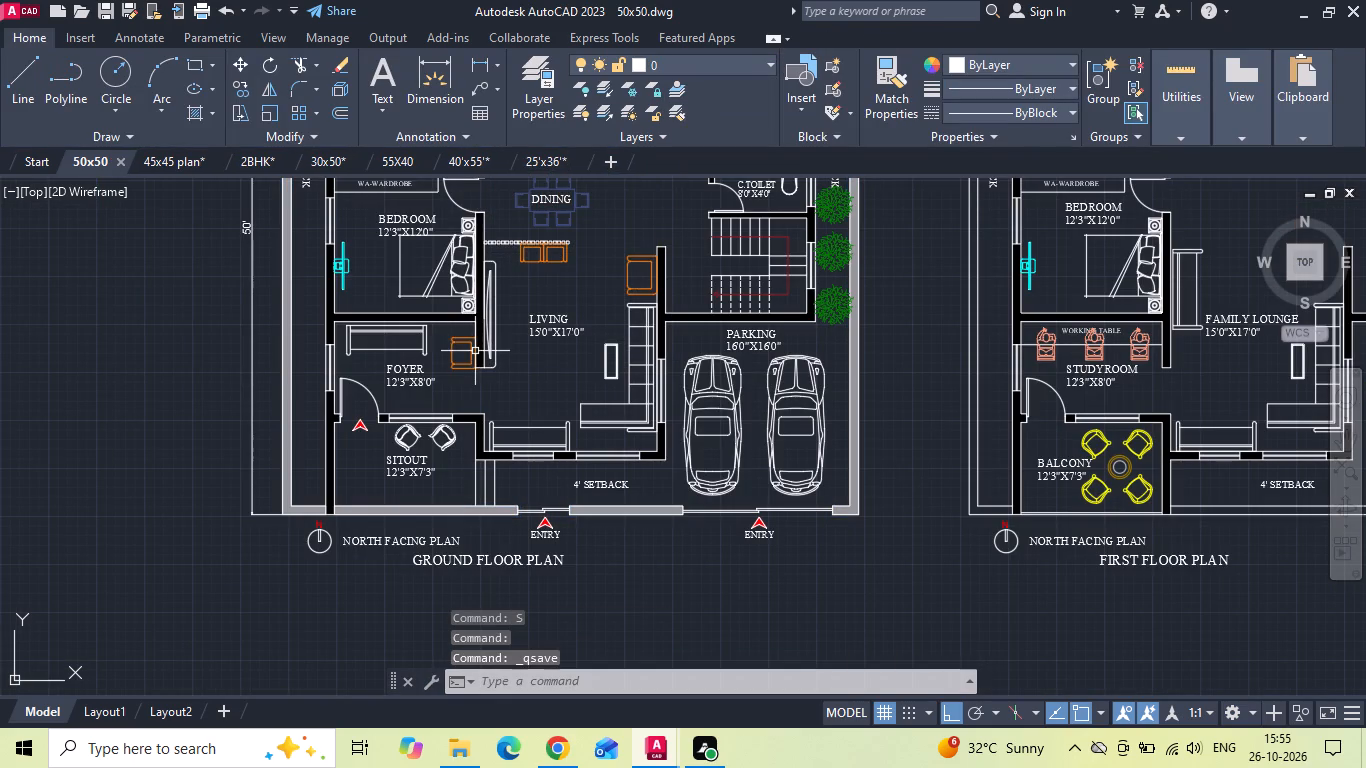
Add a horizontal linear dimension for the plot's full width just above the stripped ground floor plan copy.
scroll(417, 380, down, 2)
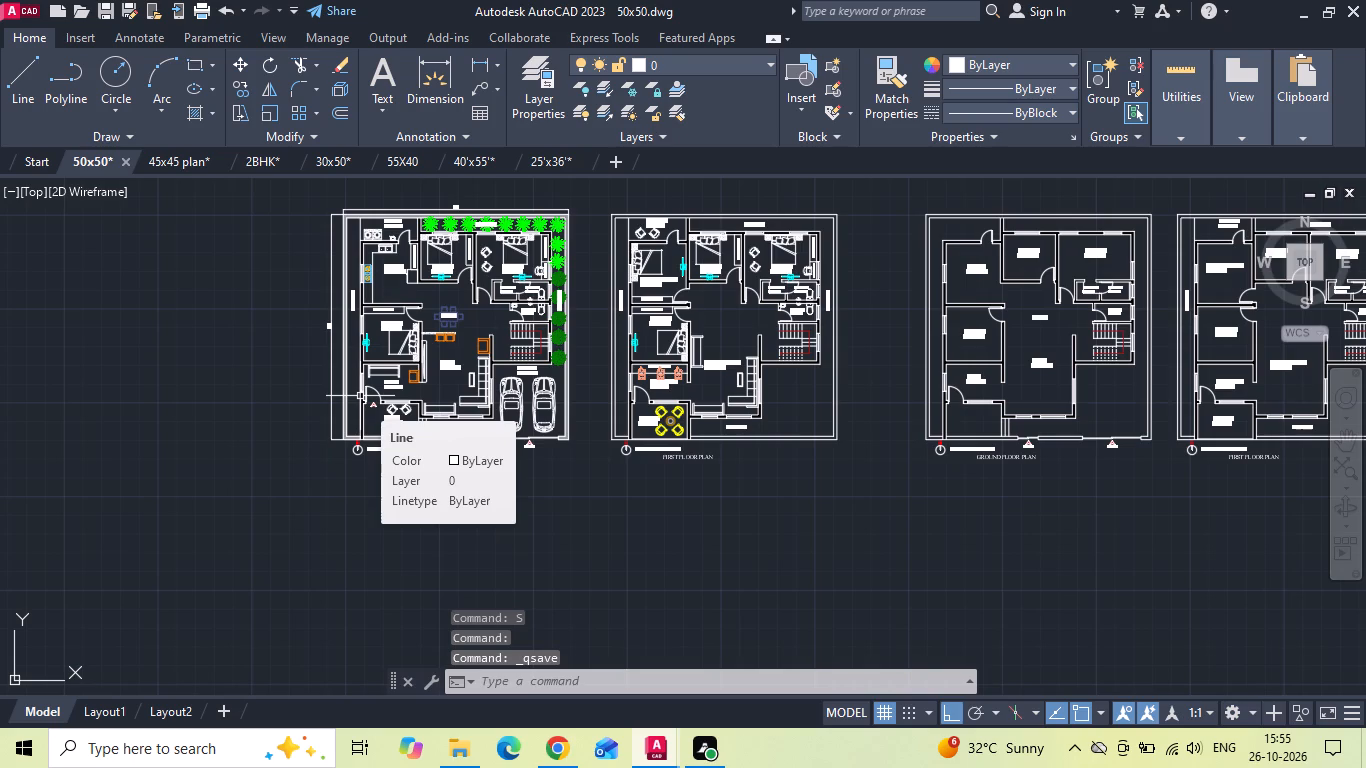
scroll(360, 396, down, 1)
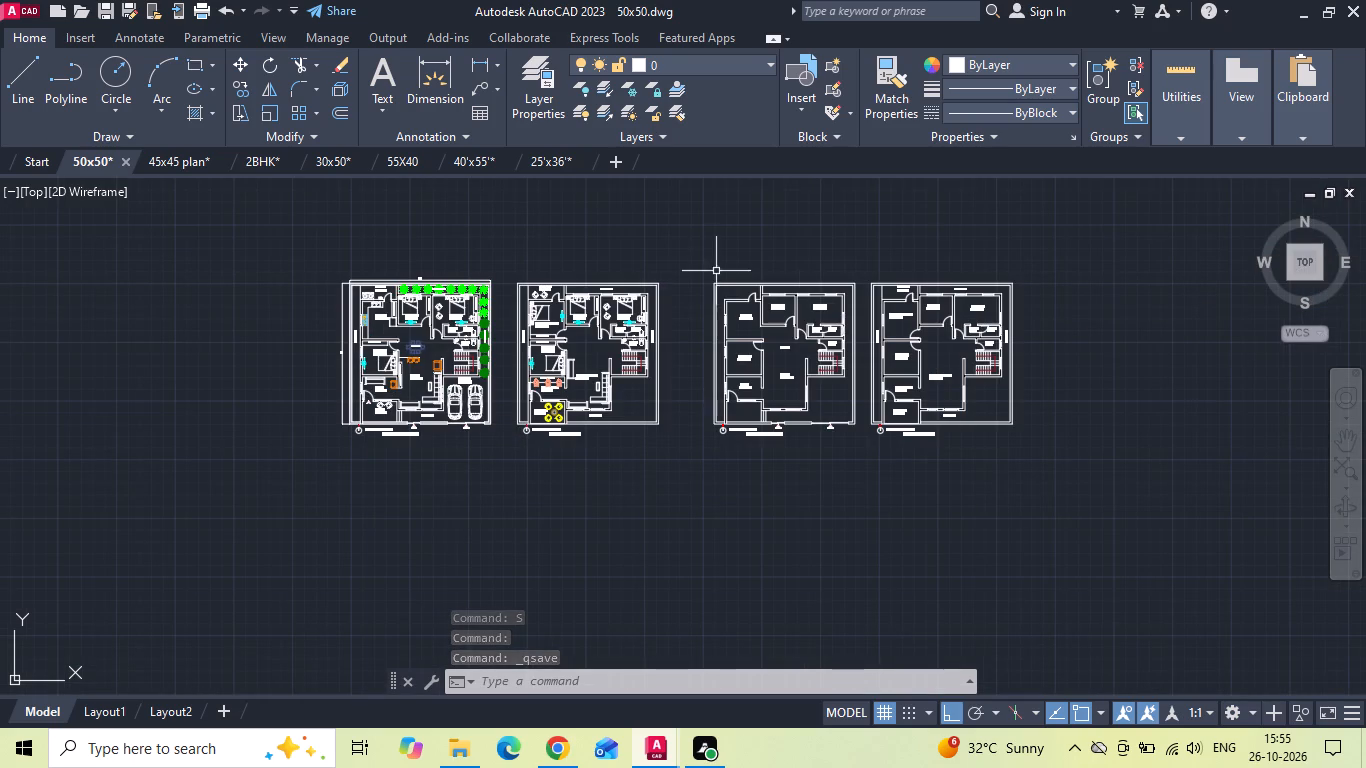
click(472, 67)
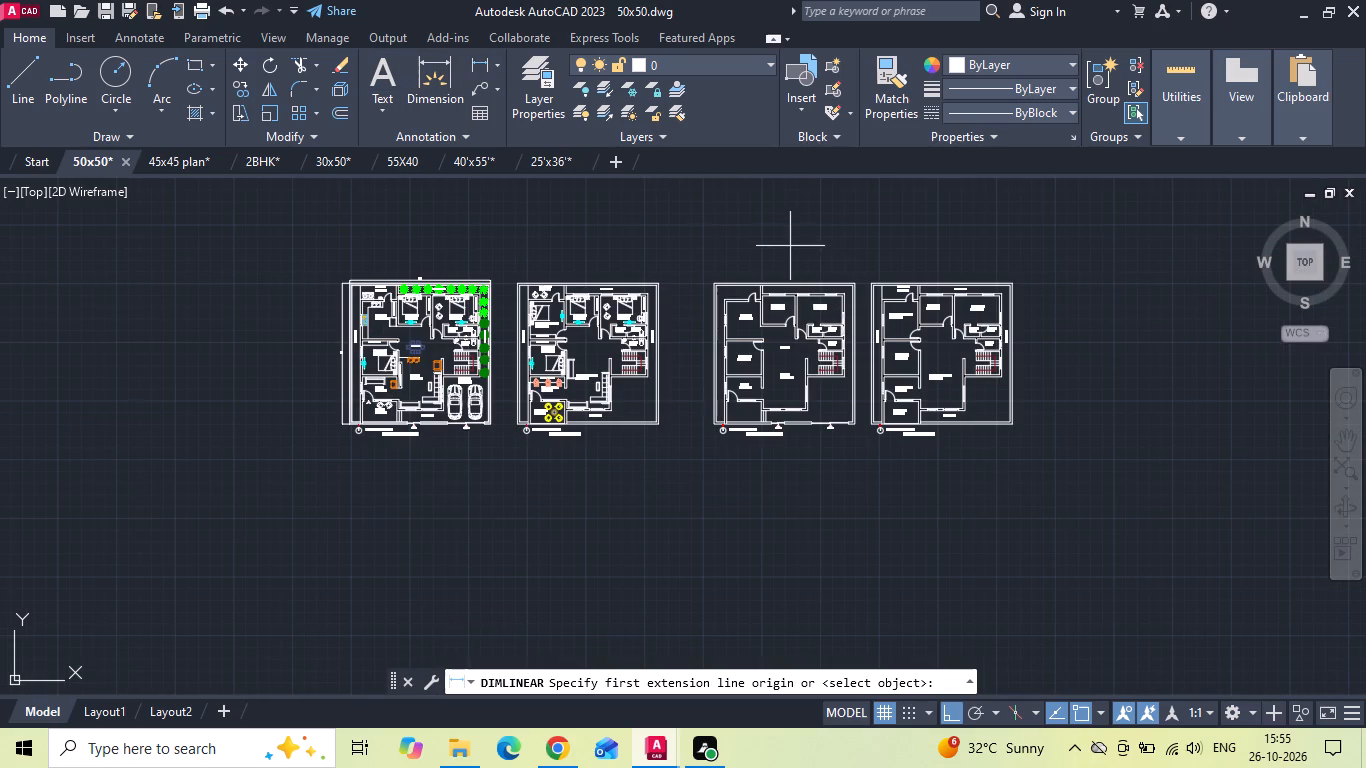
scroll(801, 255, up, 2)
scroll(892, 319, up, 1)
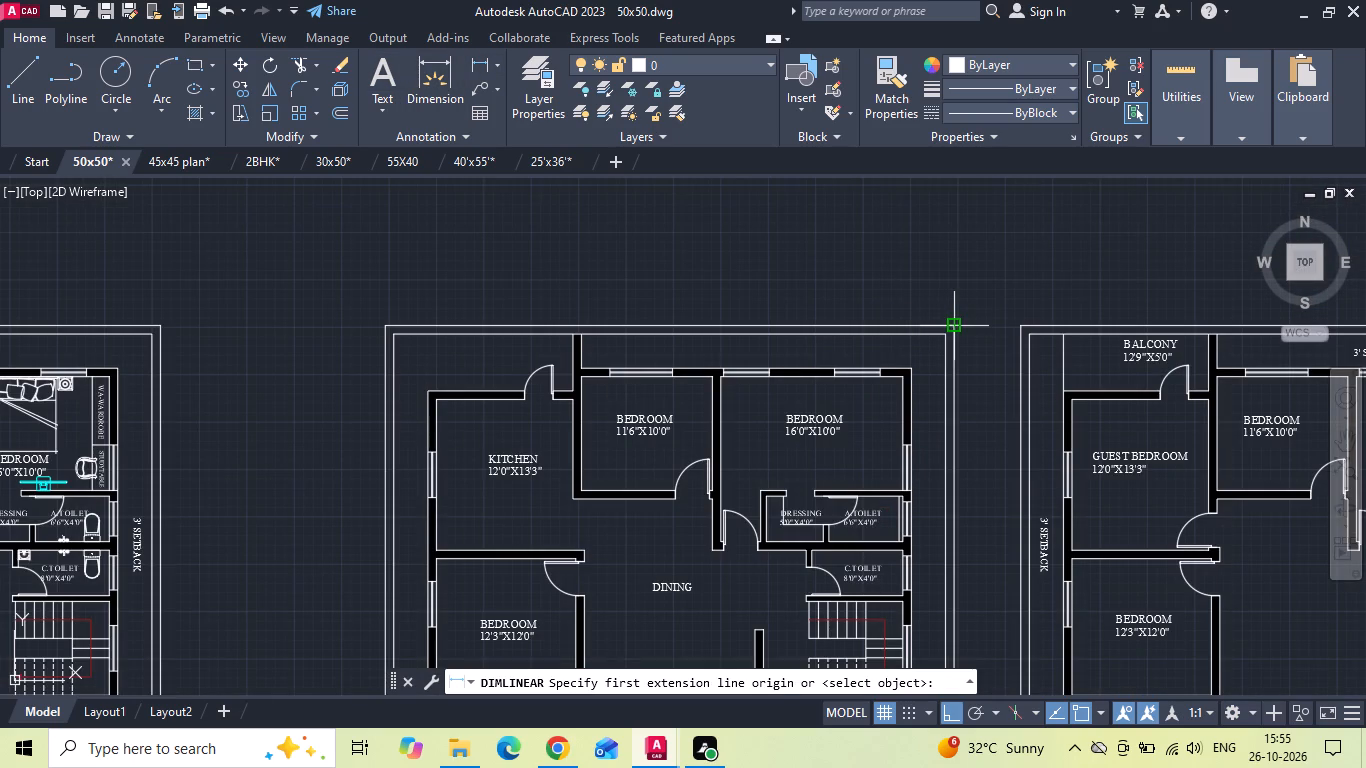
click(948, 323)
click(387, 329)
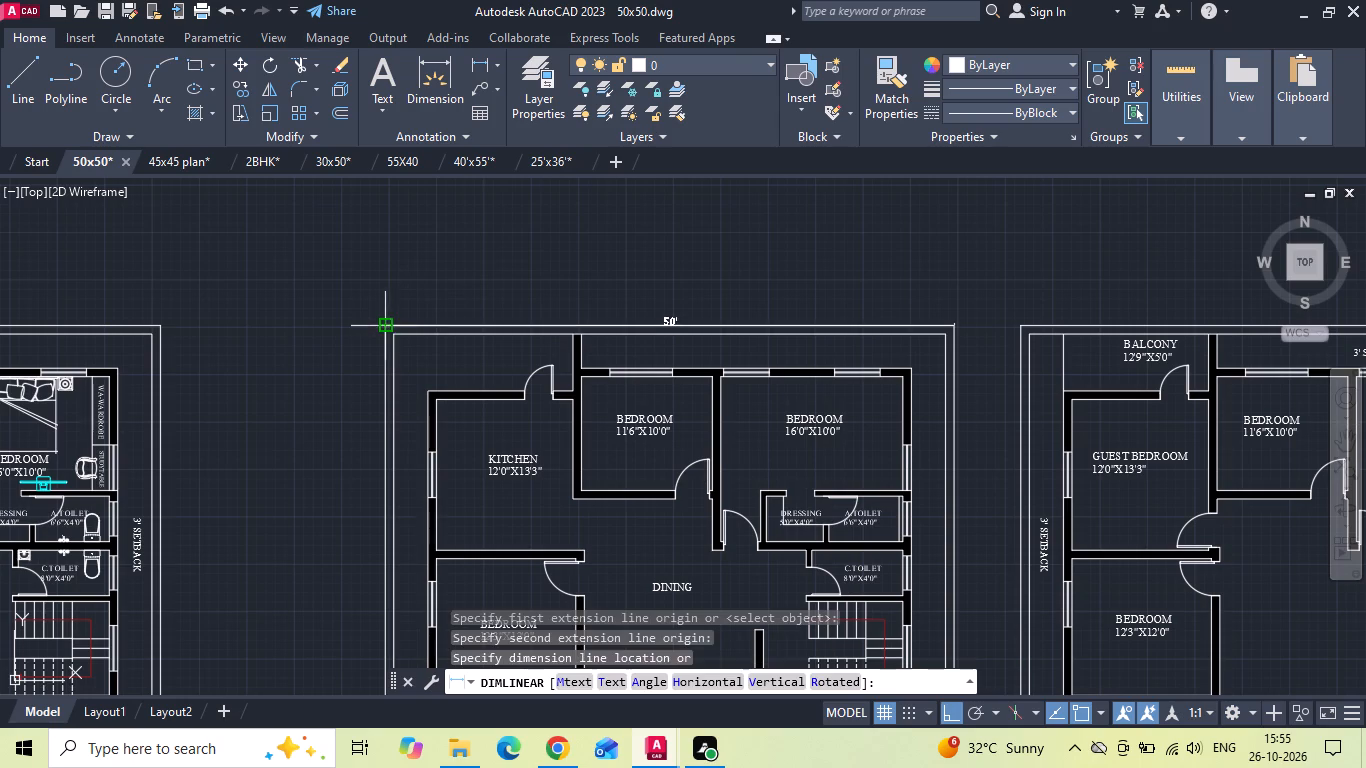
click(393, 309)
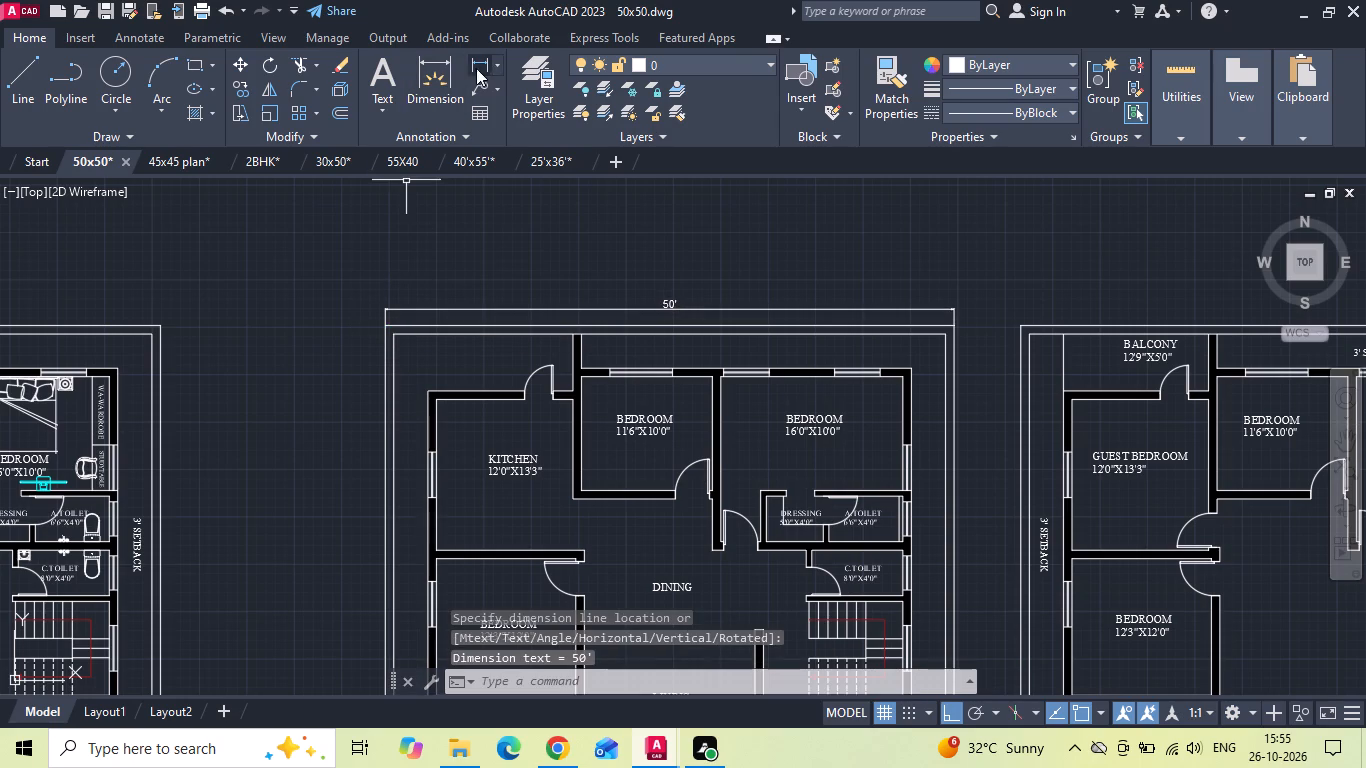
Add a vertical linear dimension for the plot's full depth beside the stripped ground floor copy, on the kitchen and foyer side.
click(478, 68)
scroll(415, 347, up, 2)
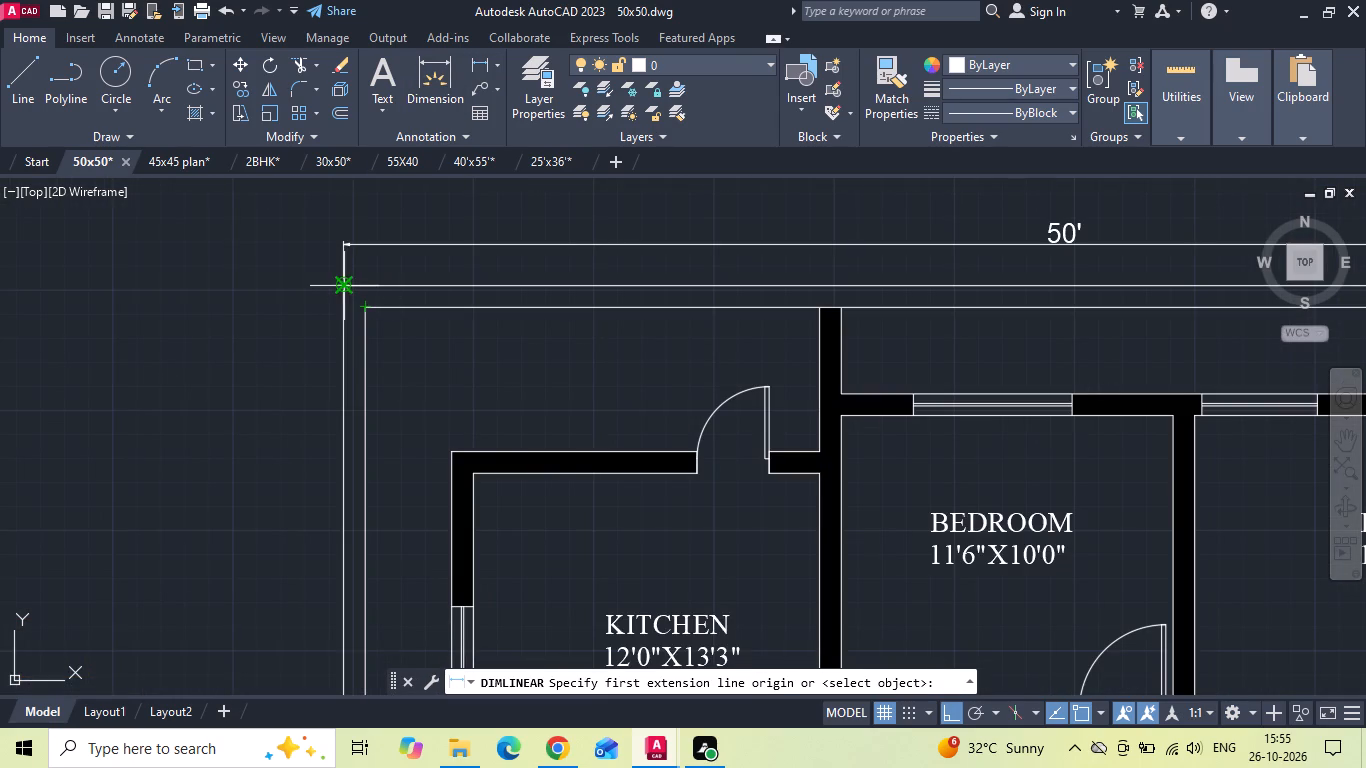
click(346, 285)
scroll(434, 210, down, 3)
scroll(387, 595, up, 1)
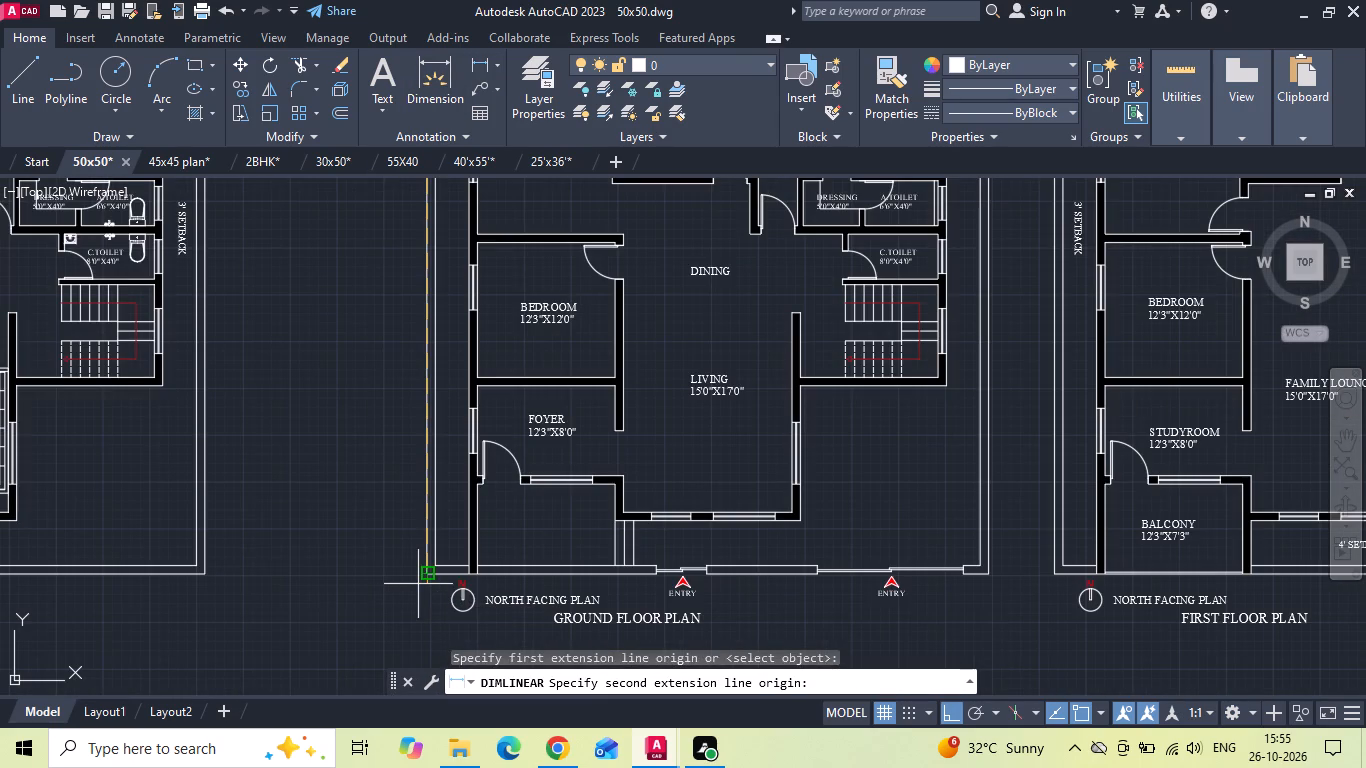
click(424, 576)
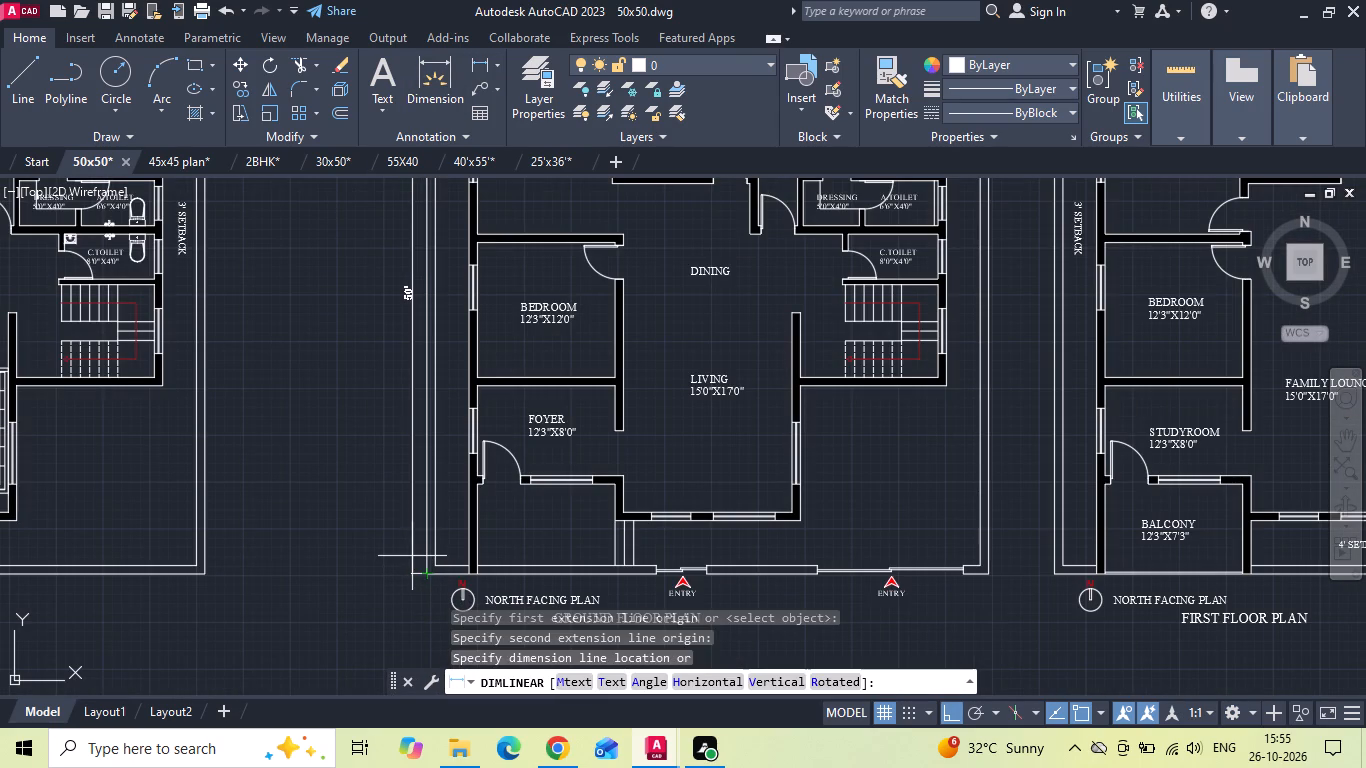
click(409, 551)
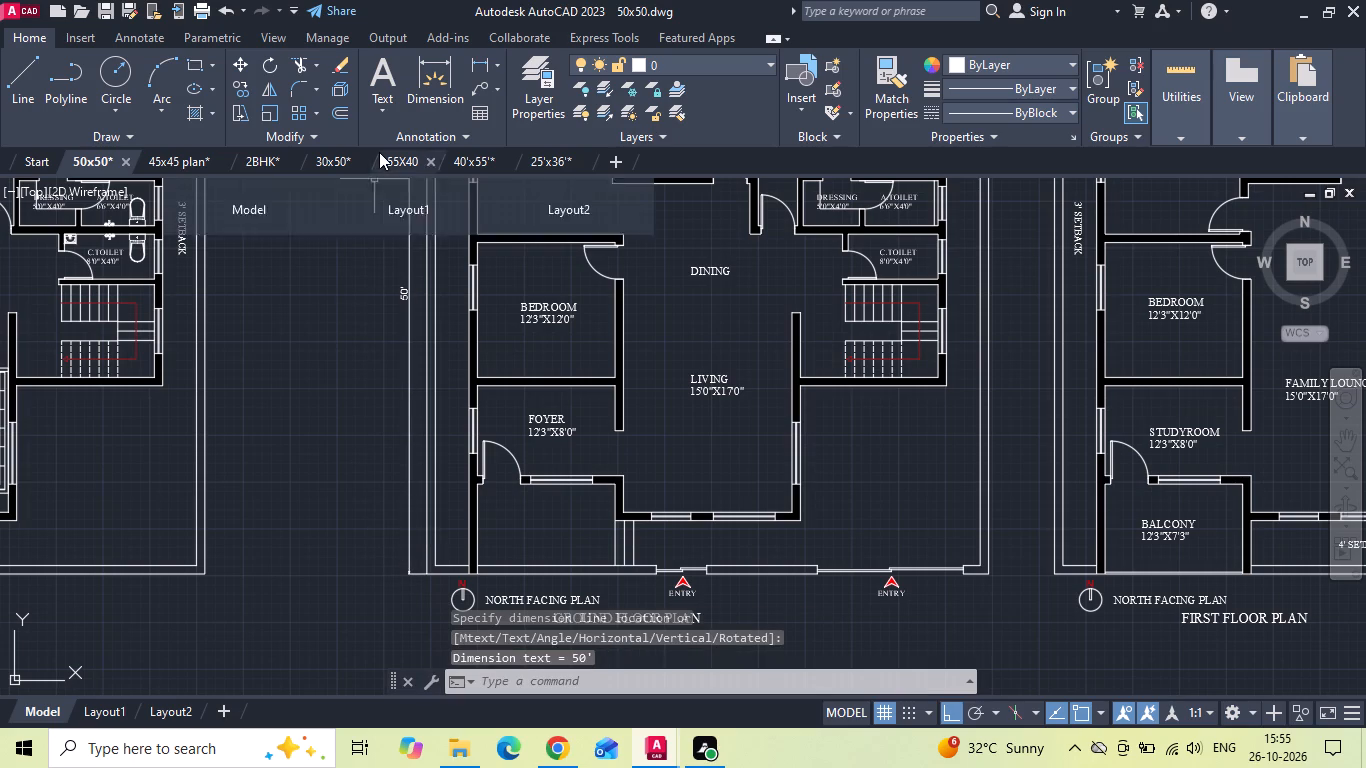
Hatch the stripped ground floor copy's boundary wall solid grey 147,149,152, including the front pieces beside and between the entries.
text(H)
key(space)
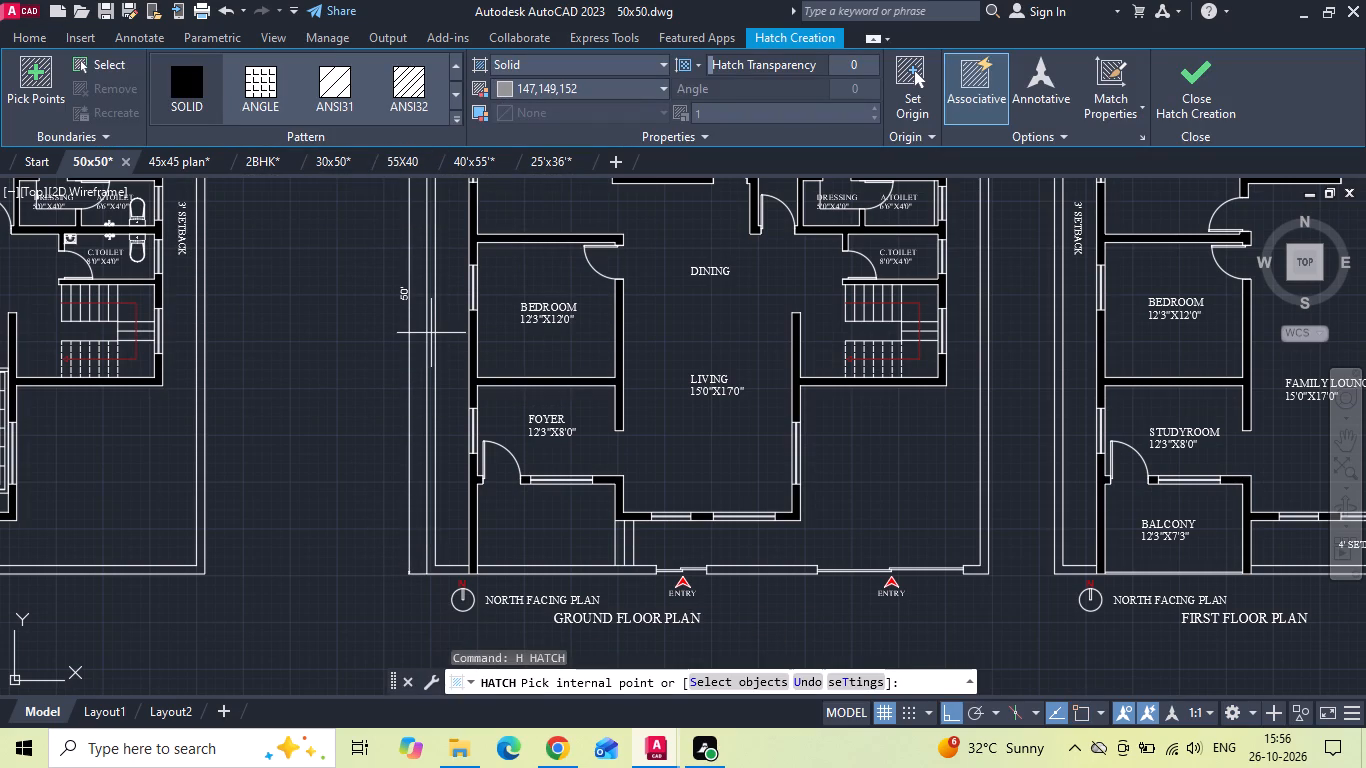
scroll(431, 333, down, 1)
middle_drag(431, 333, 425, 422)
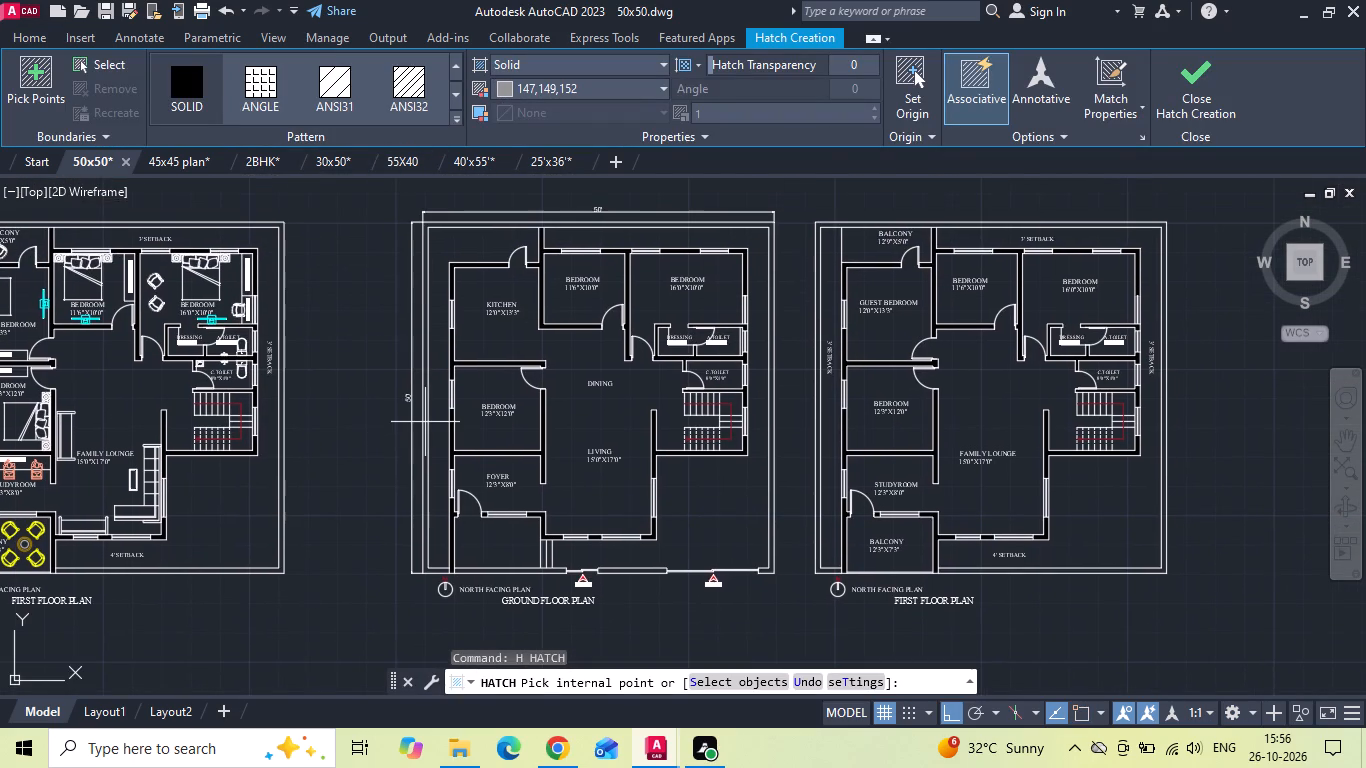
click(425, 422)
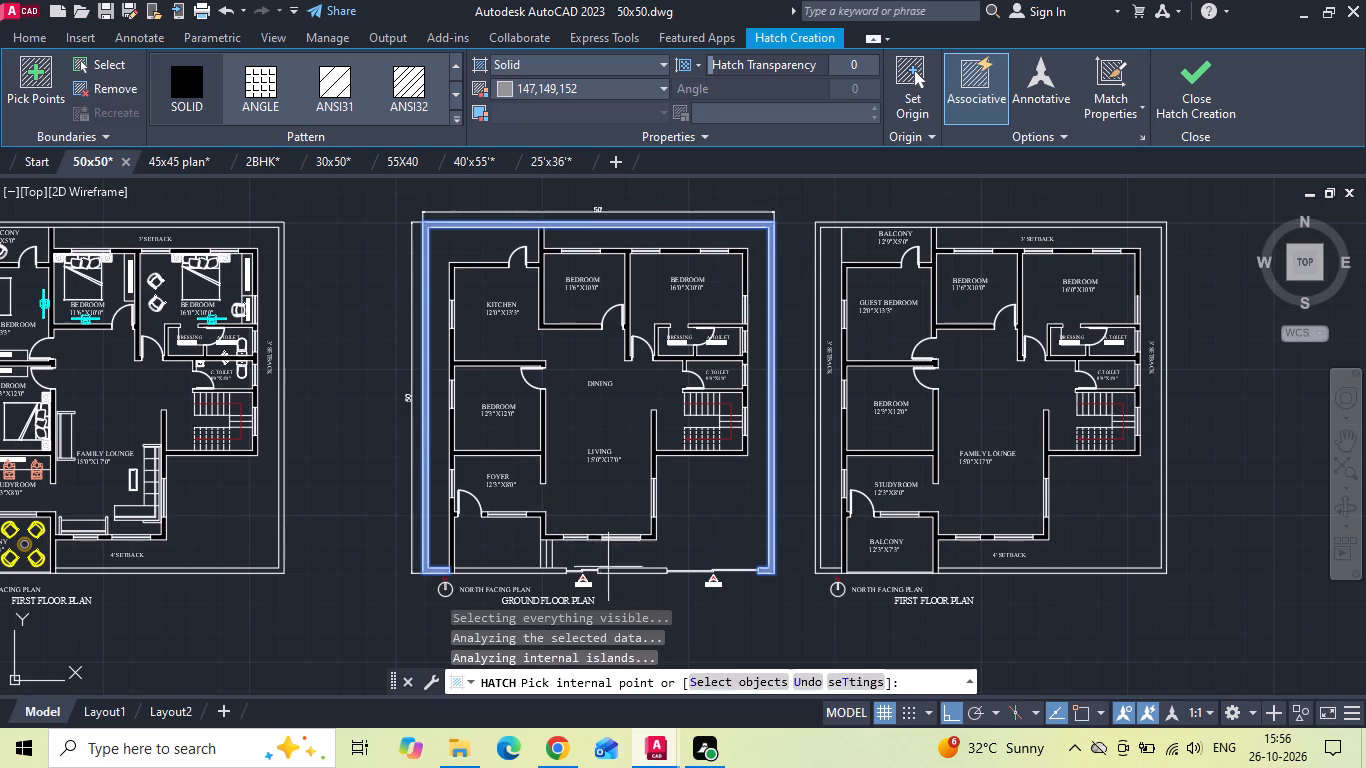
scroll(613, 579, up, 2)
click(625, 557)
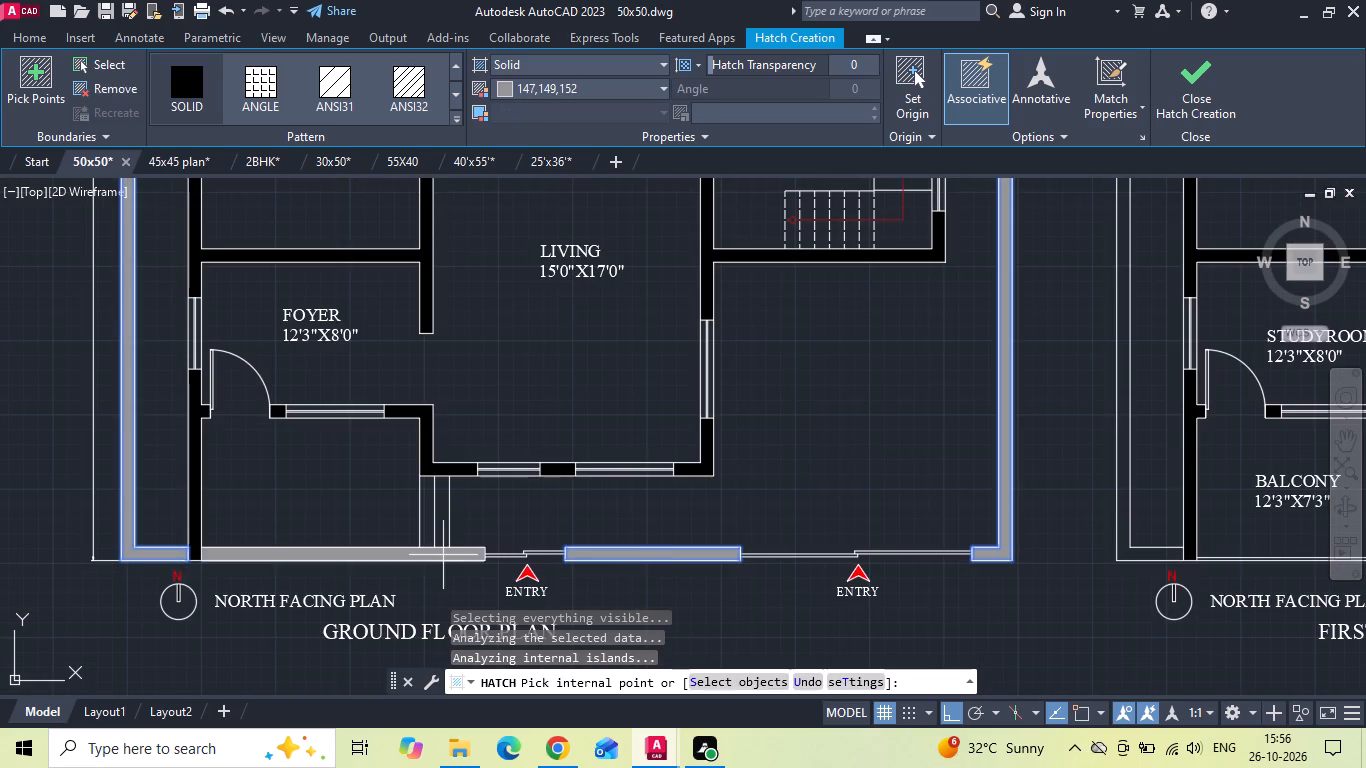
click(443, 555)
key(ctrl+z)
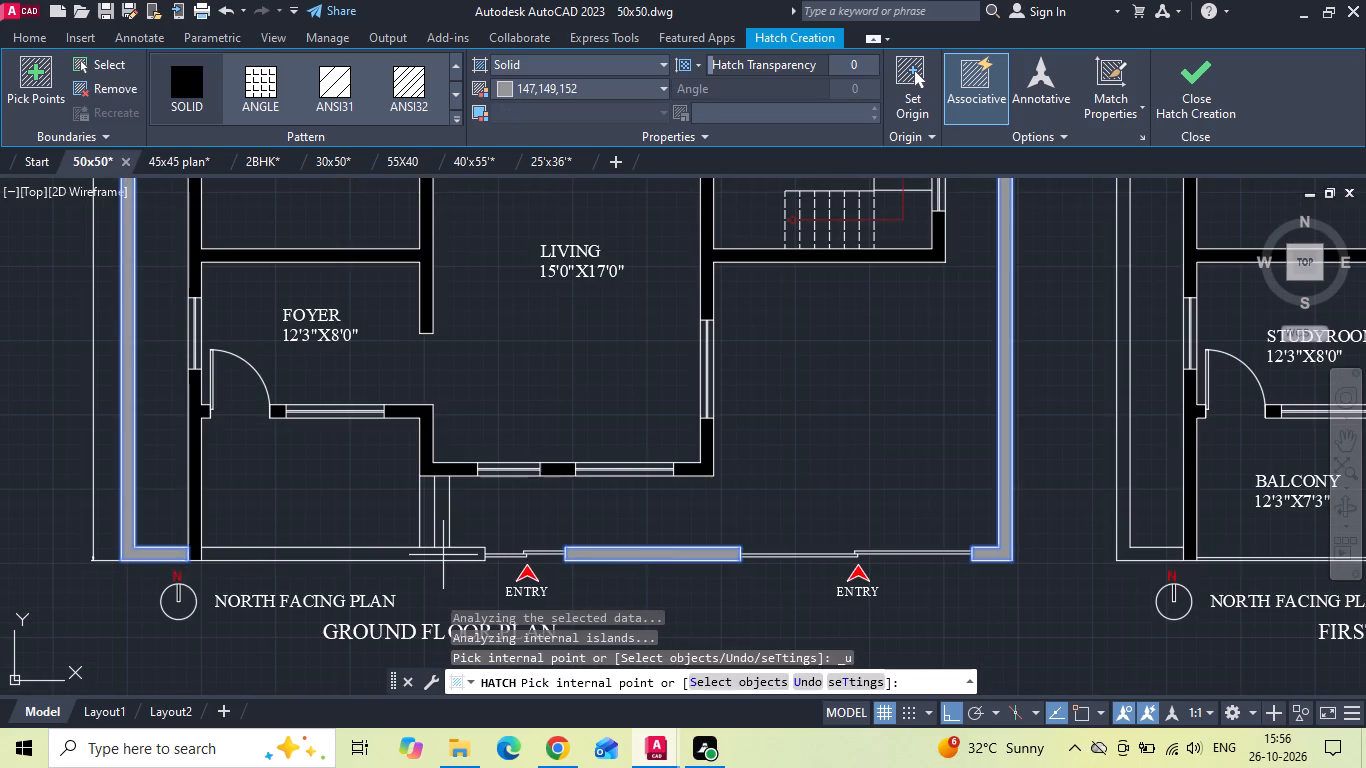
click(440, 555)
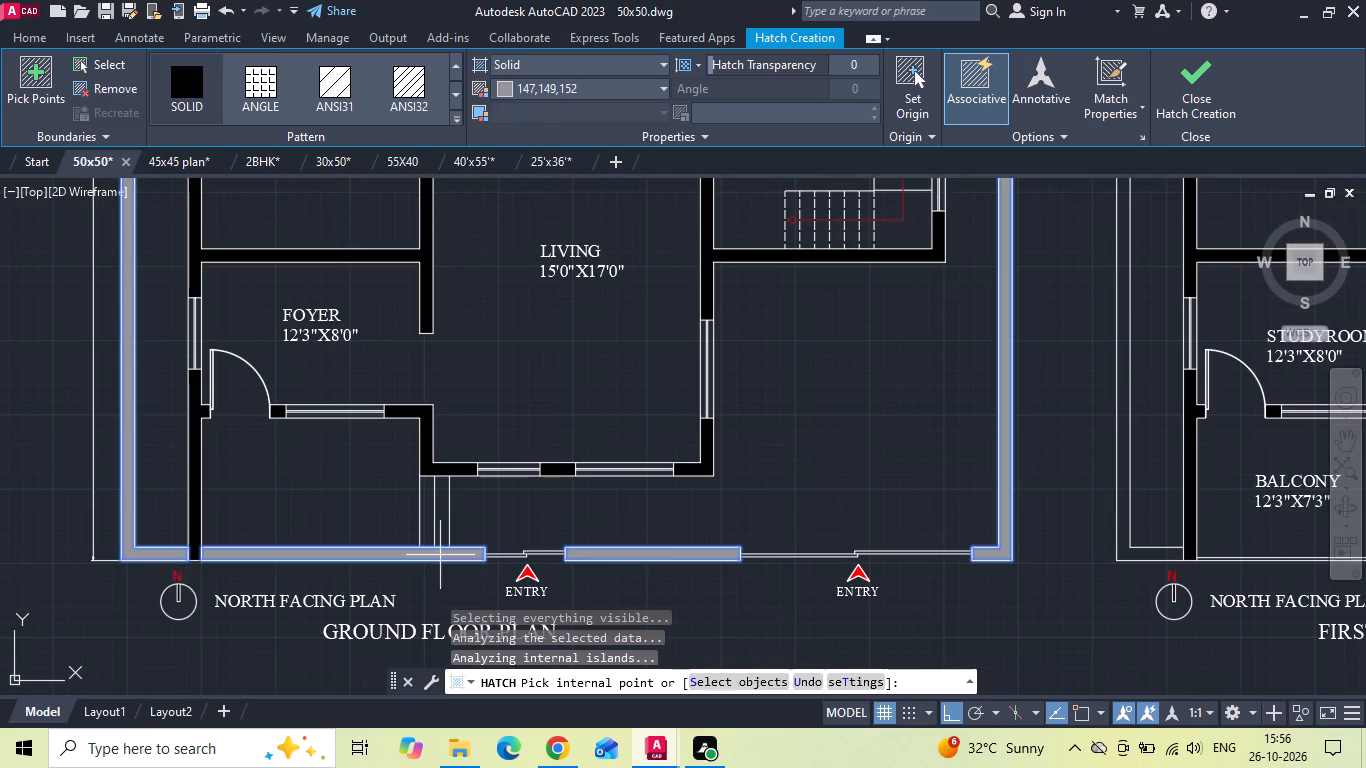
key(Return)
Check the hatched front boundary wall around the entries and save the drawing.
scroll(569, 543, down, 1)
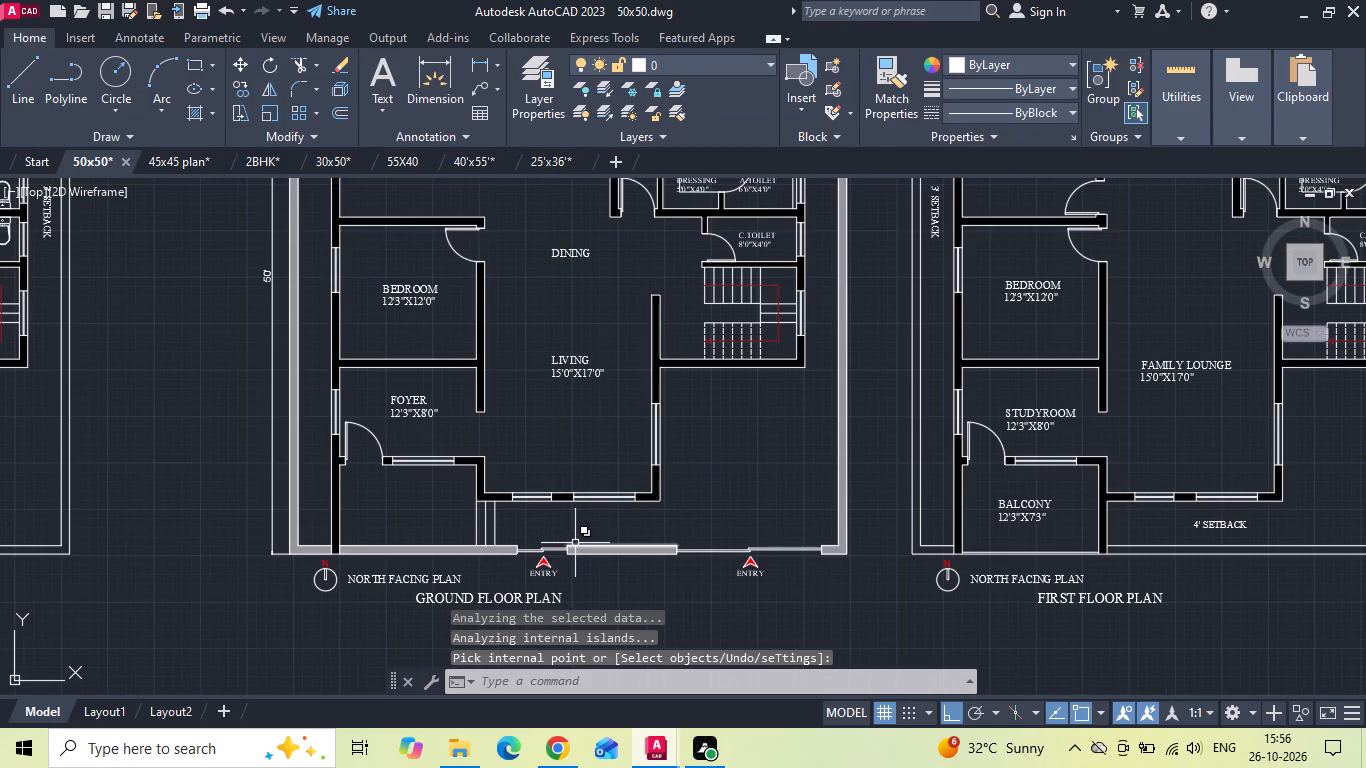
scroll(570, 575, up, 2)
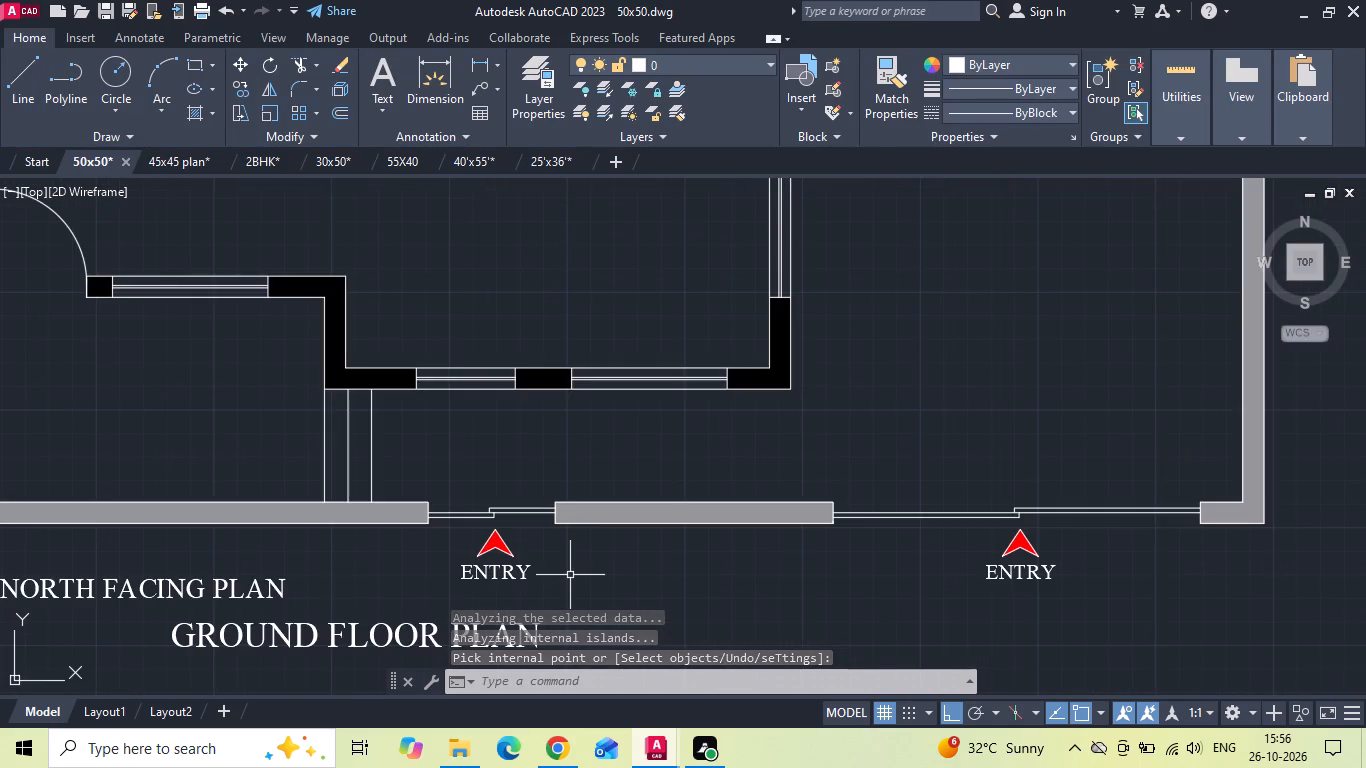
key(Escape)
key(ctrl+s)
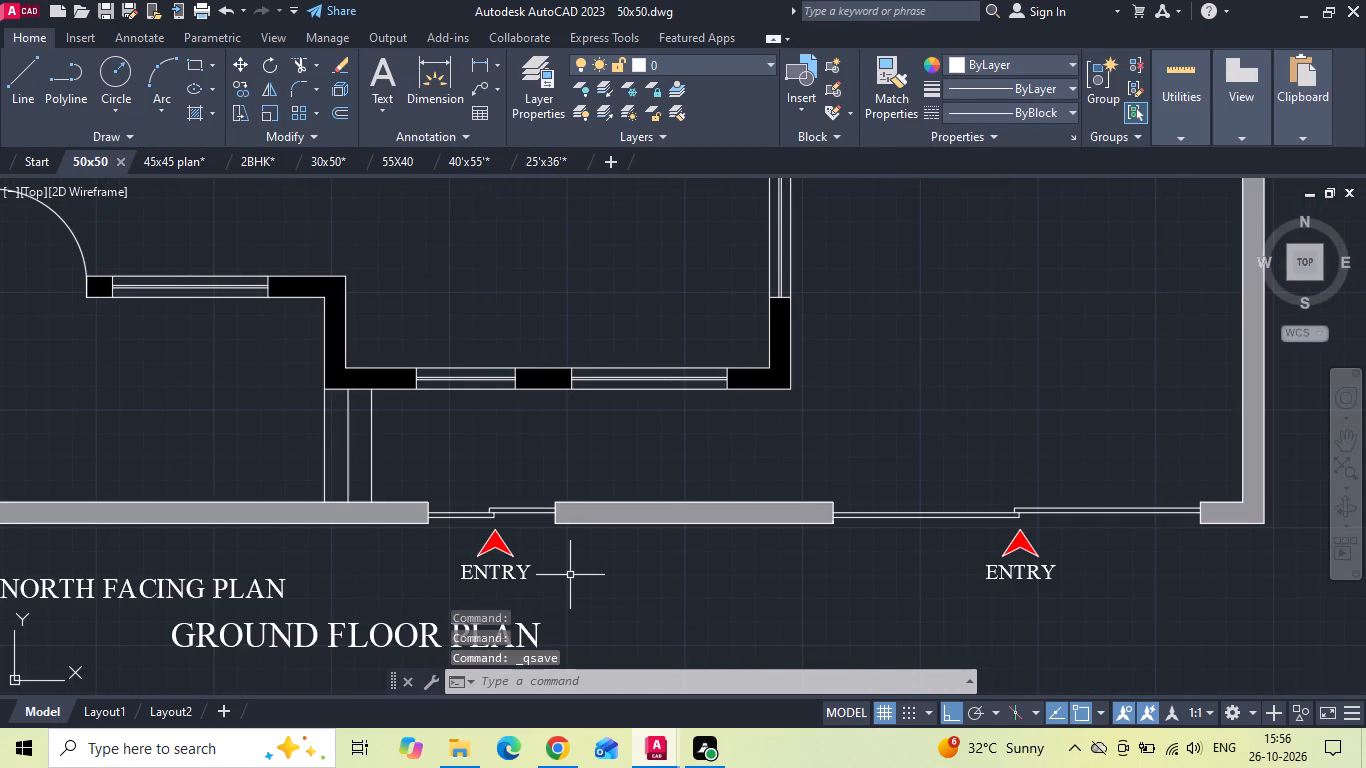
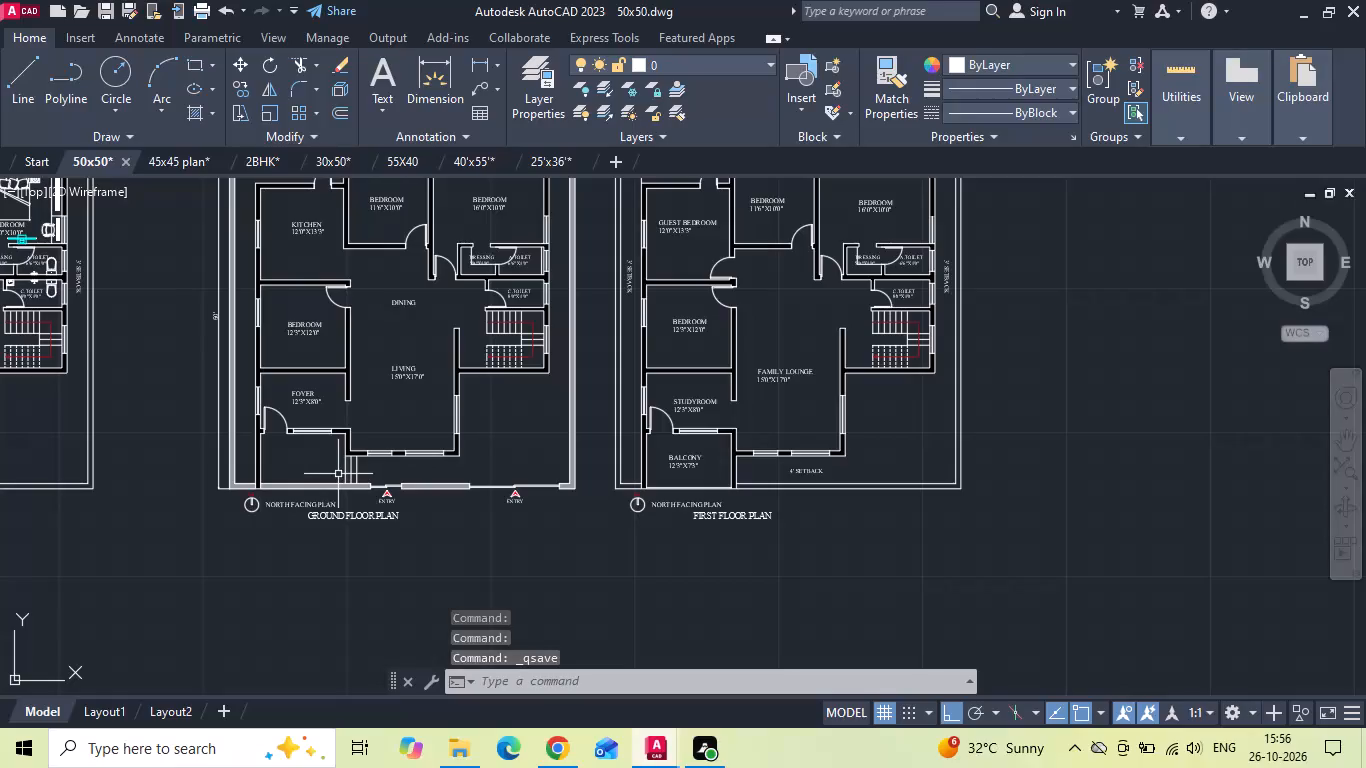
Start a single-sheet plot of the model using the <Previous plot> page setup.
scroll(688, 453, down, 2)
scroll(325, 408, up, 1)
middle_drag(325, 408, 579, 413)
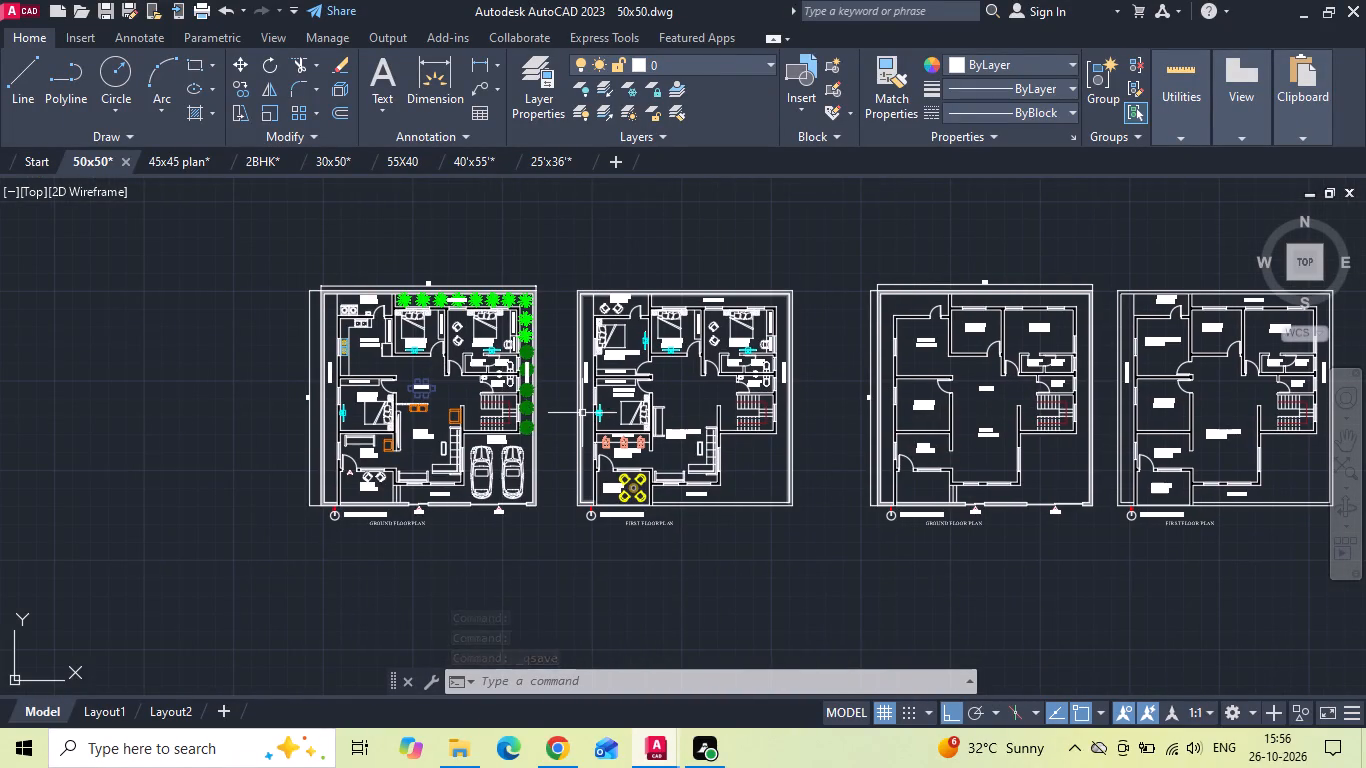
text(PLOT)
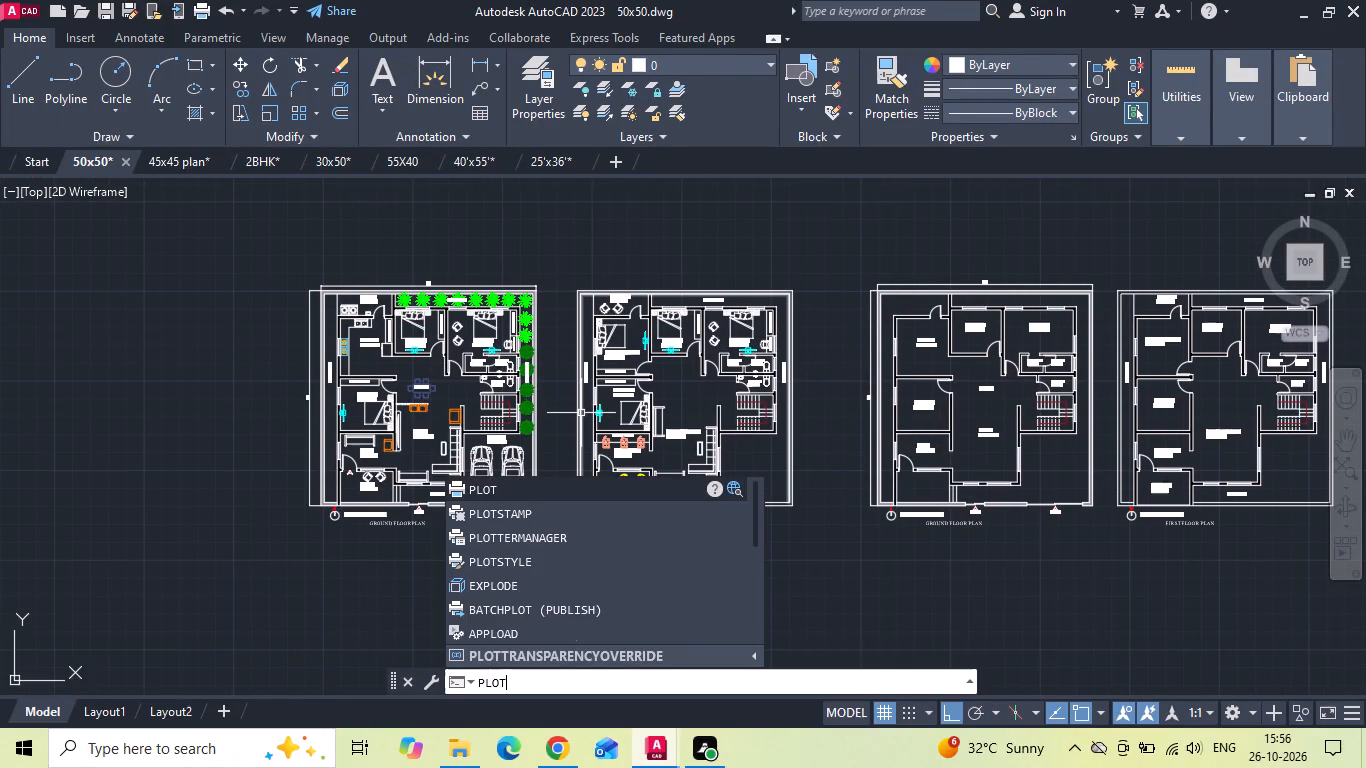
key(Return)
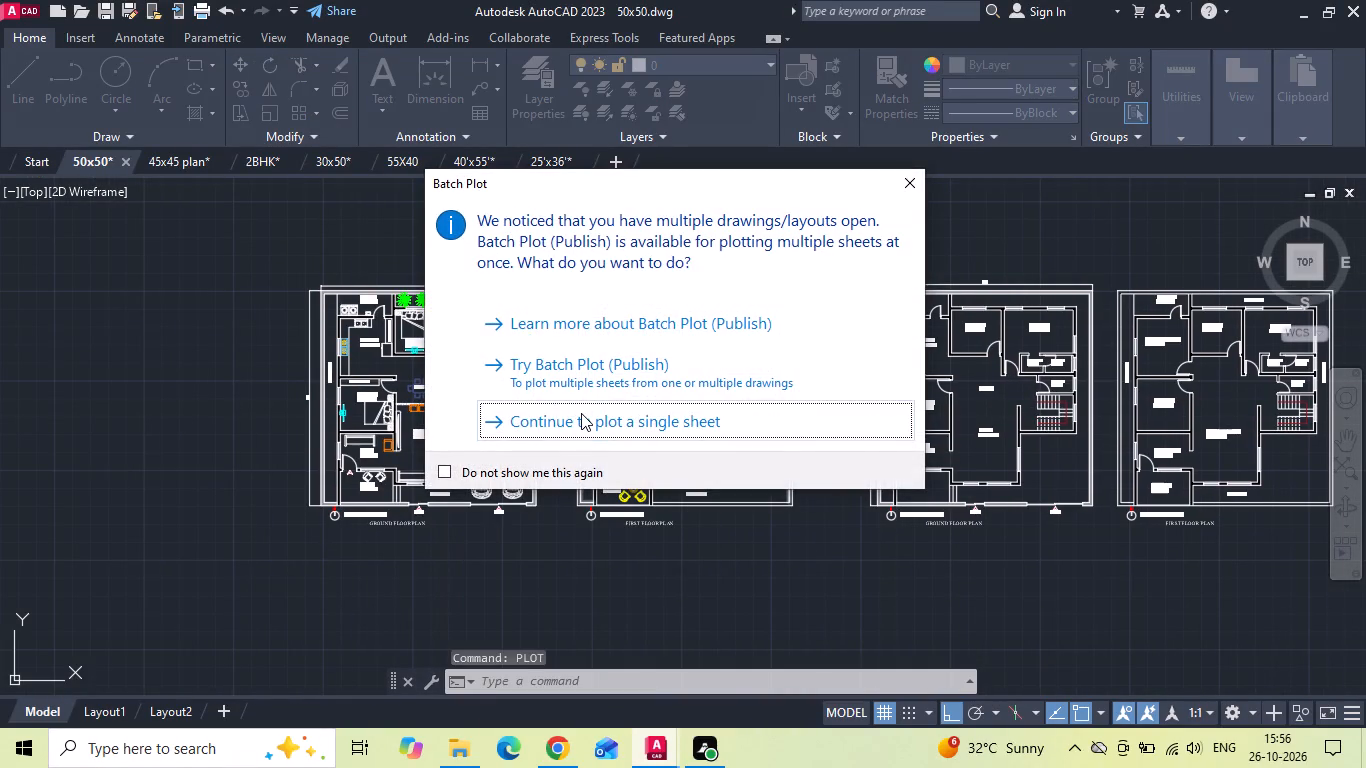
click(581, 415)
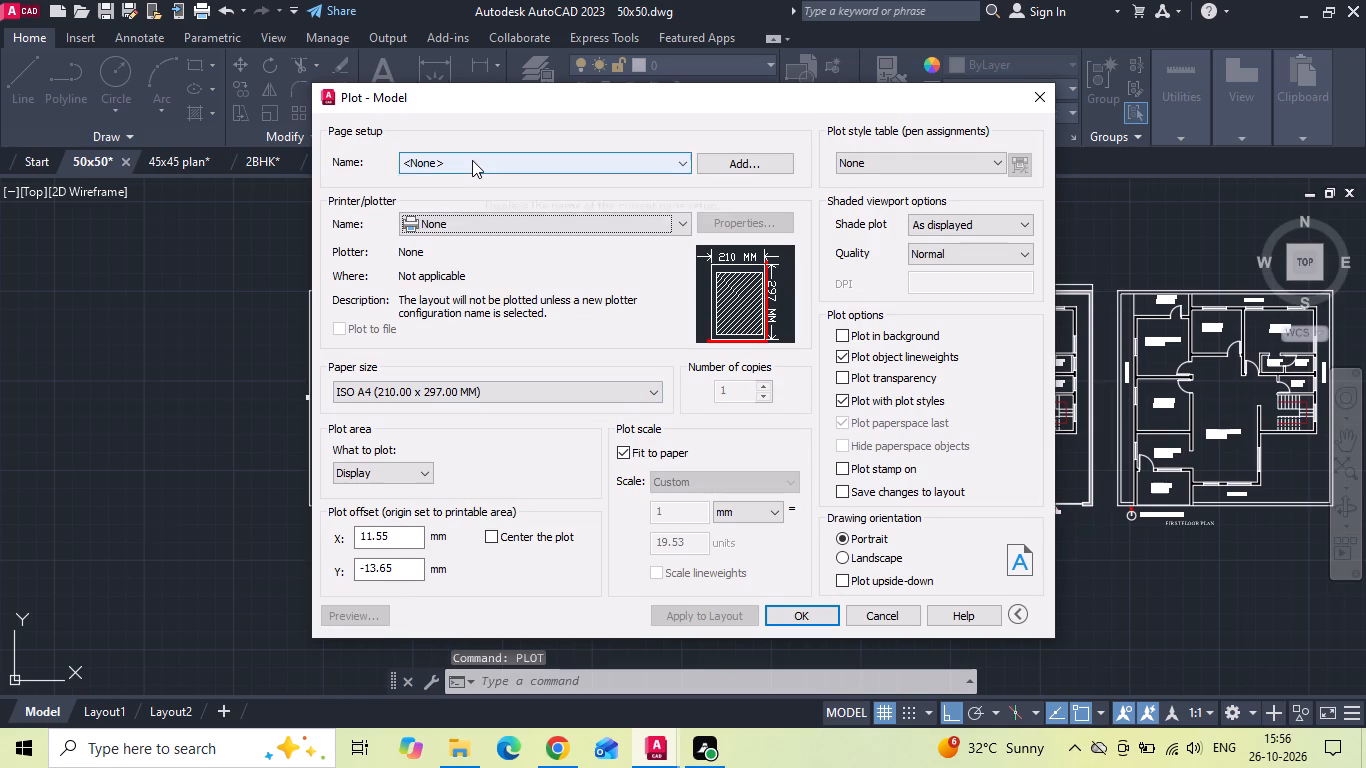
click(472, 160)
click(463, 192)
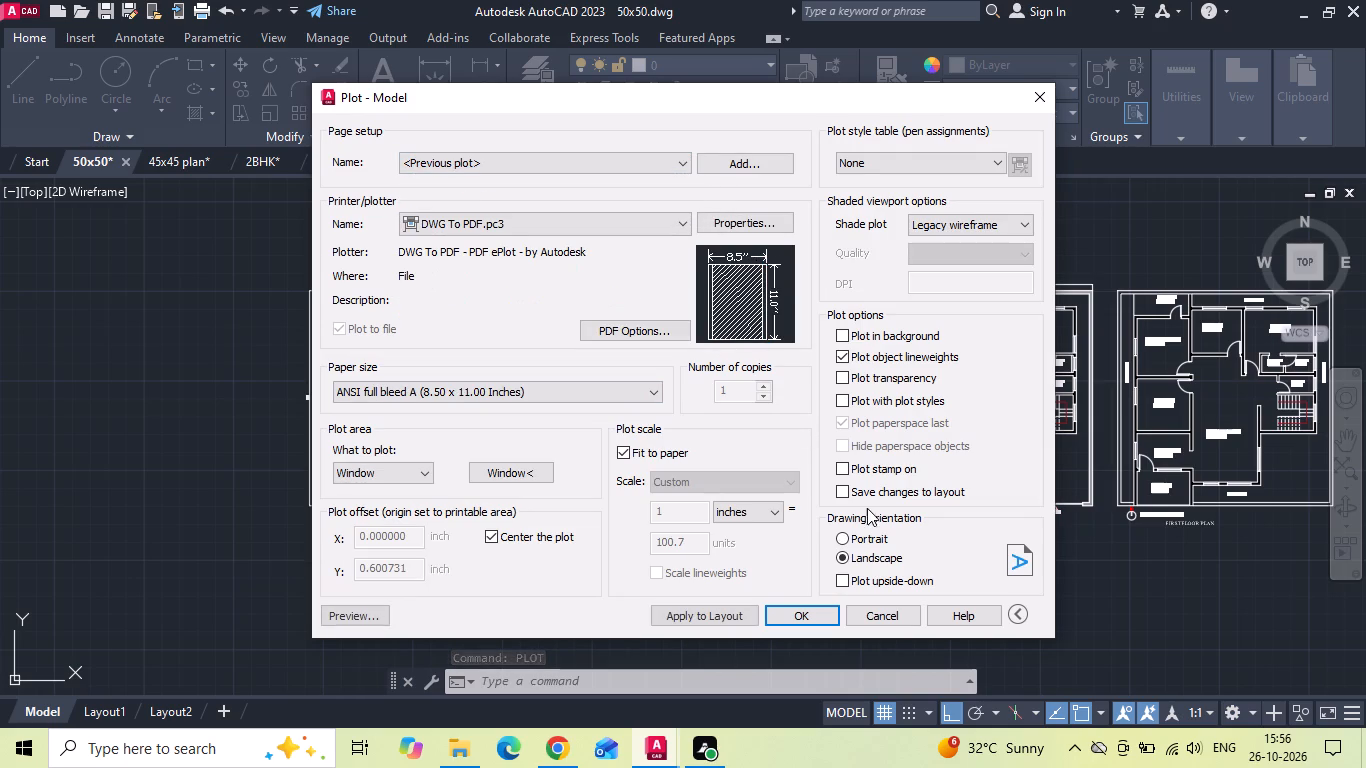
Define the plot window around the furnished ground and first floor plans and preview the sheet.
click(498, 471)
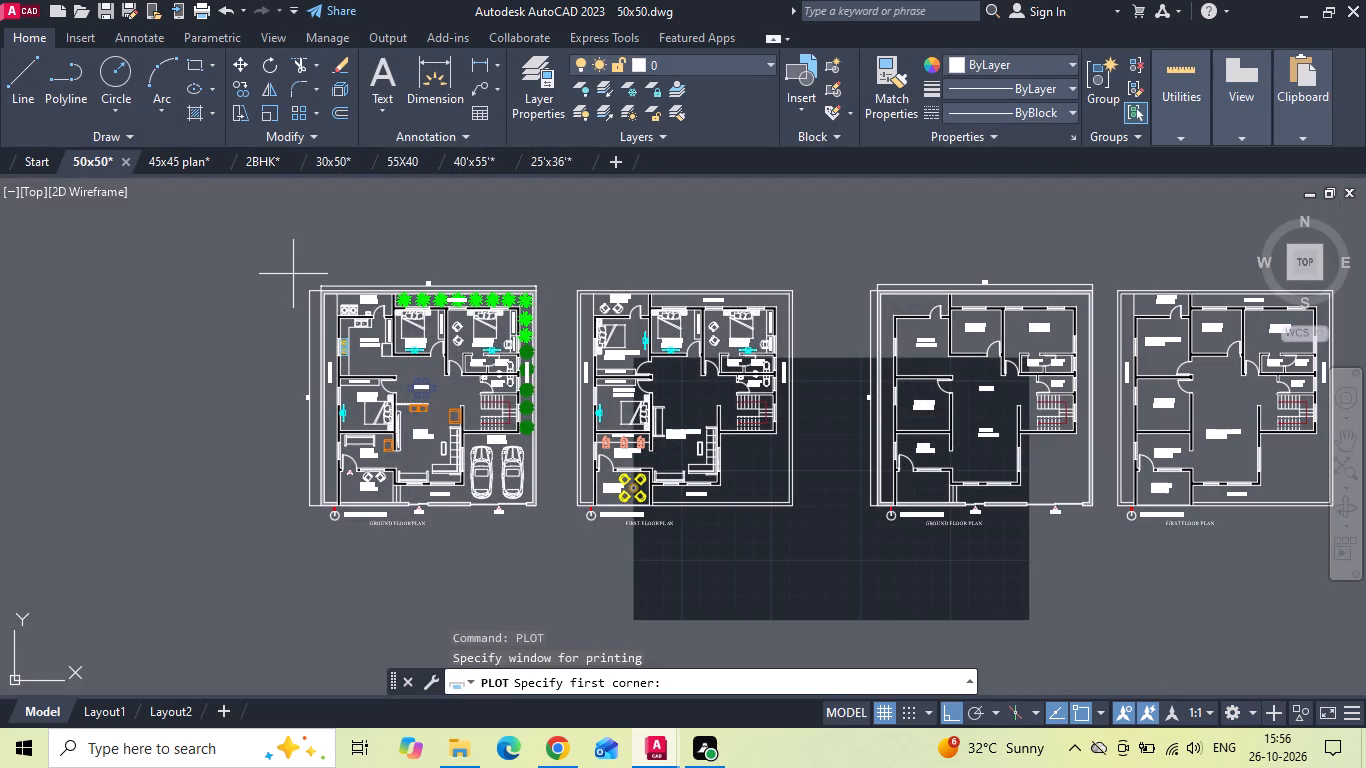
click(293, 274)
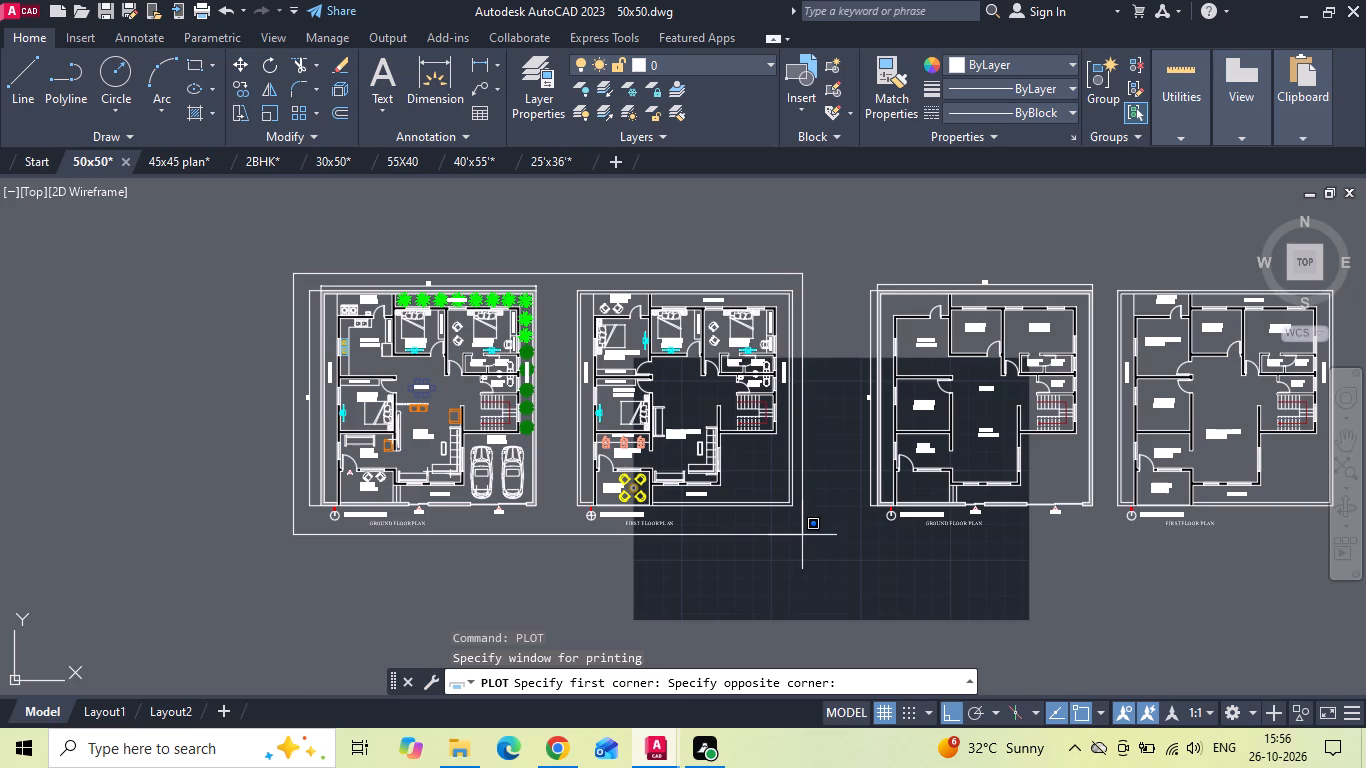
click(802, 535)
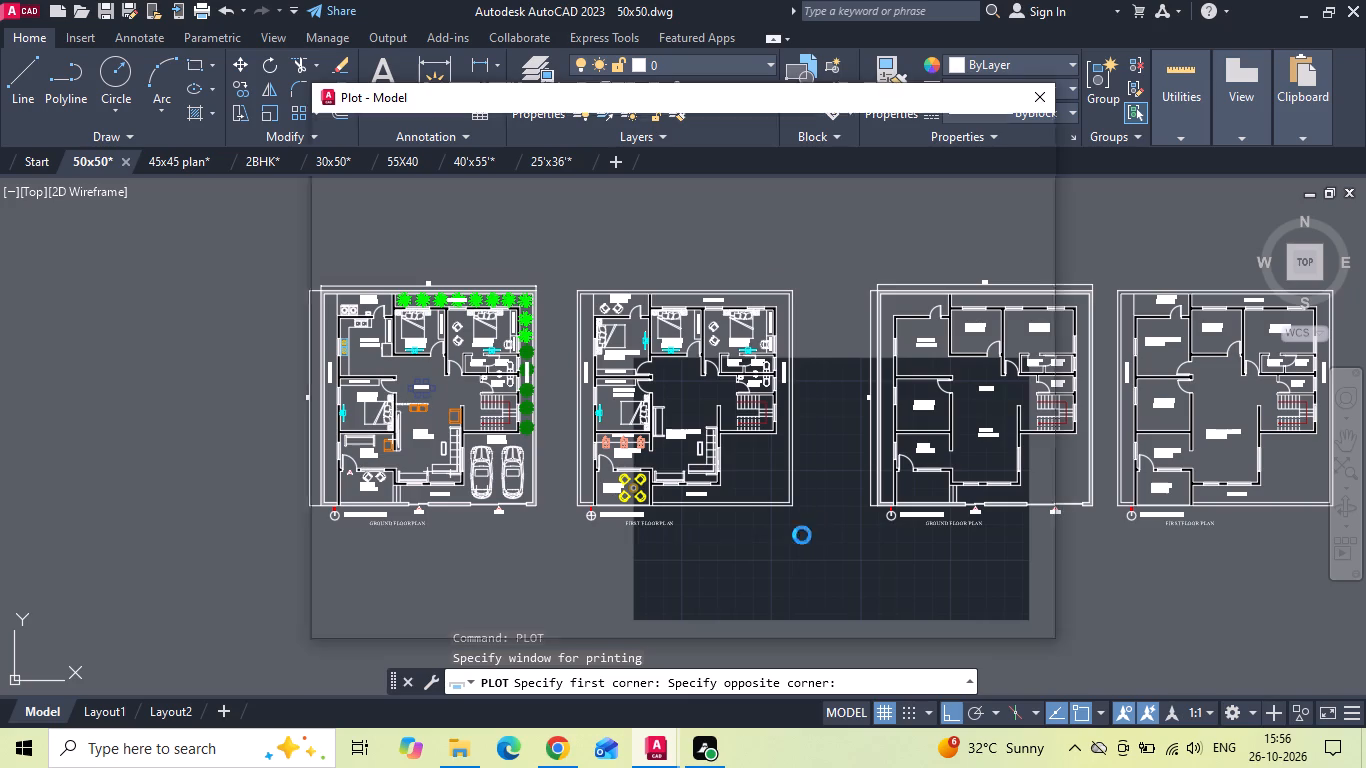
click(382, 613)
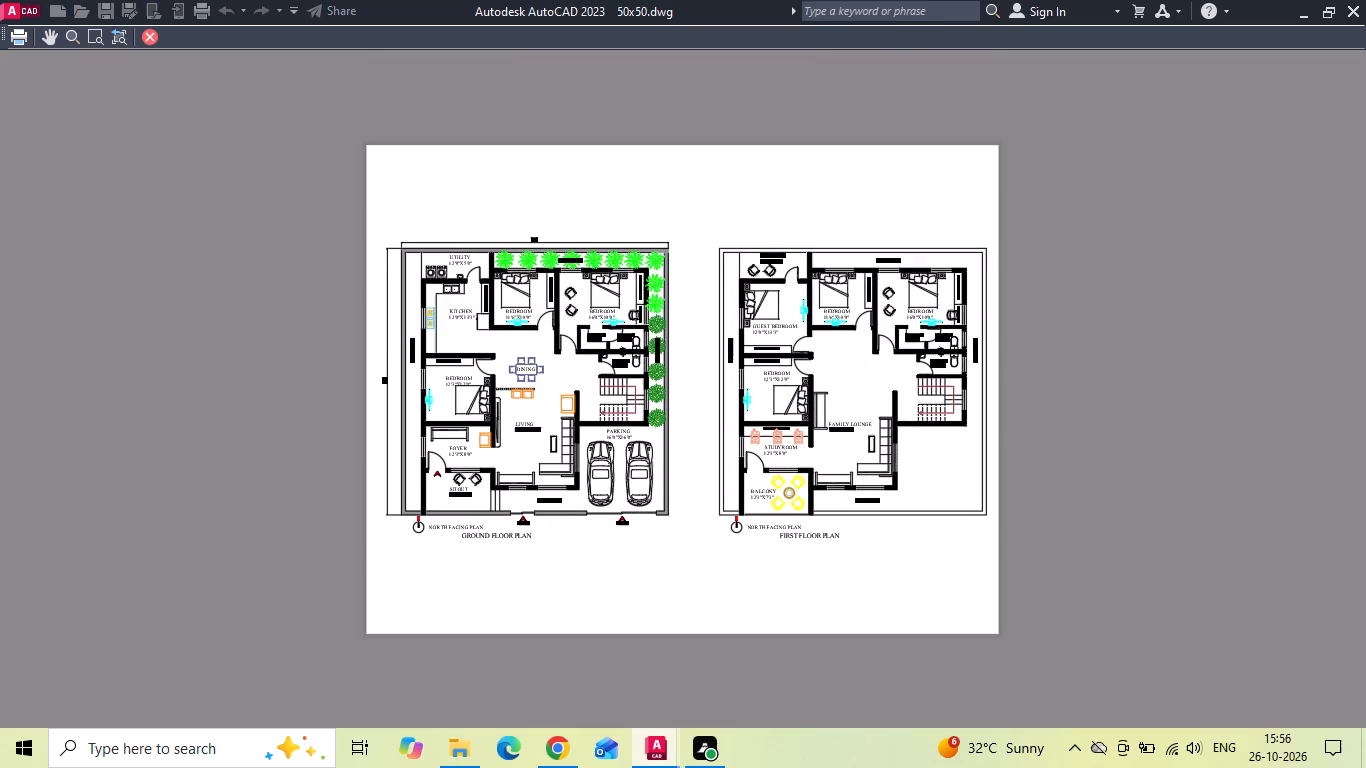
key(Return)
key(Return)
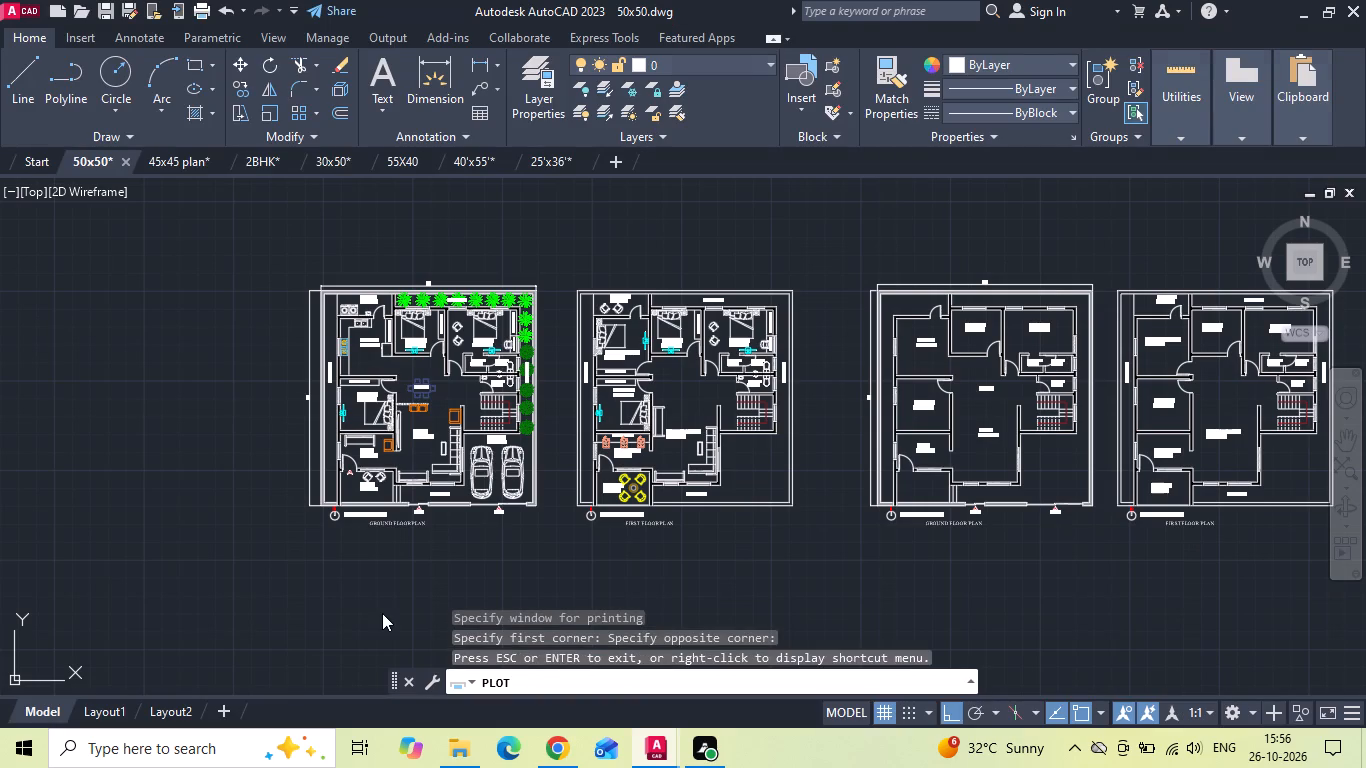
Plot the sheet to a PDF named 50x50 PLAN in the Desktop folder INTERNSHIP > 26102026, and close the opened PDF.
click(795, 618)
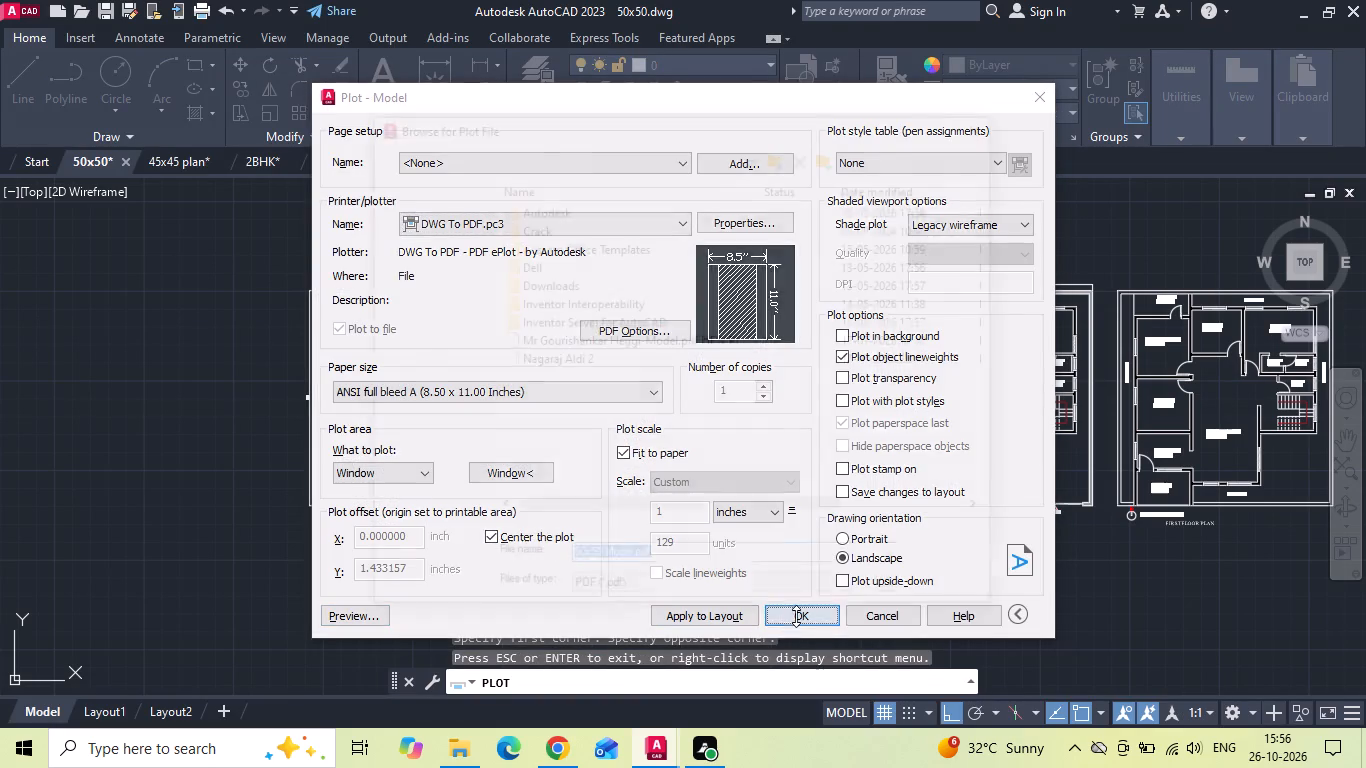
click(436, 332)
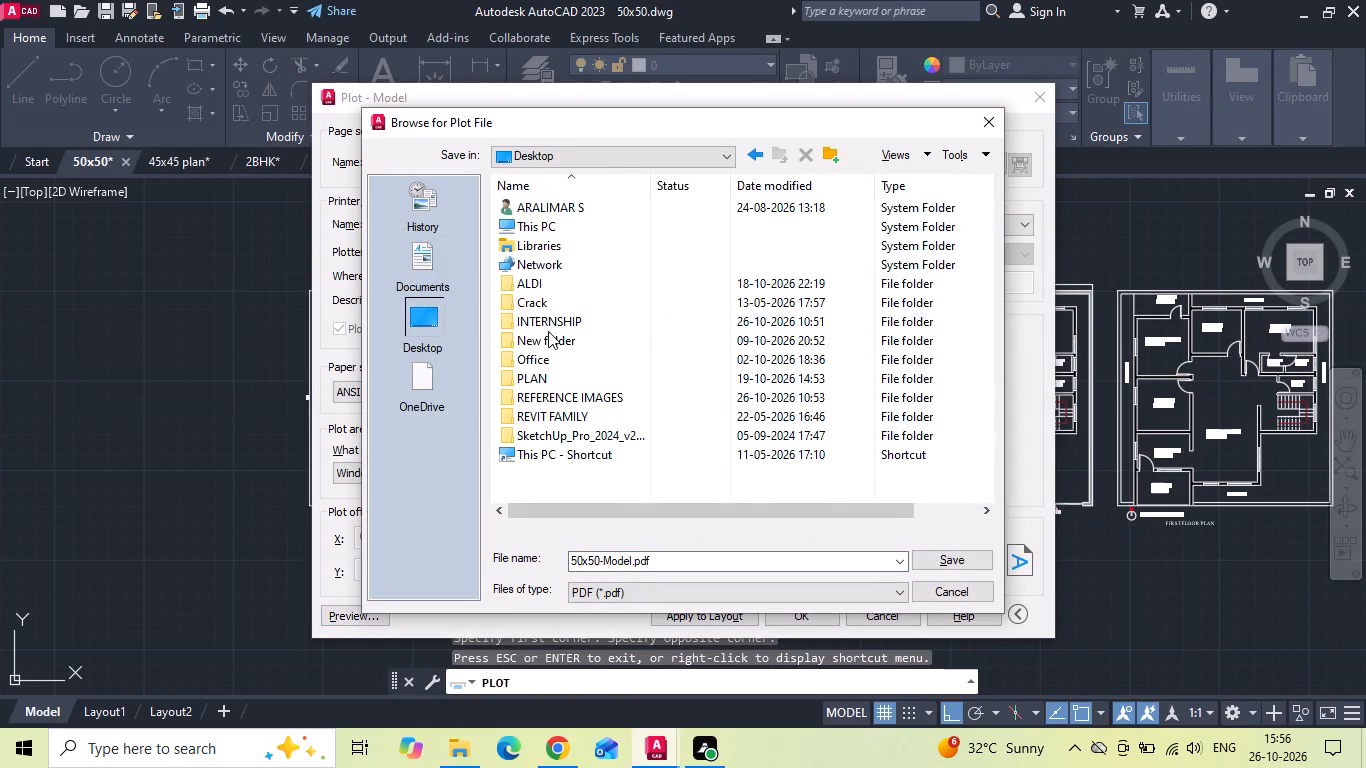
double_click(561, 322)
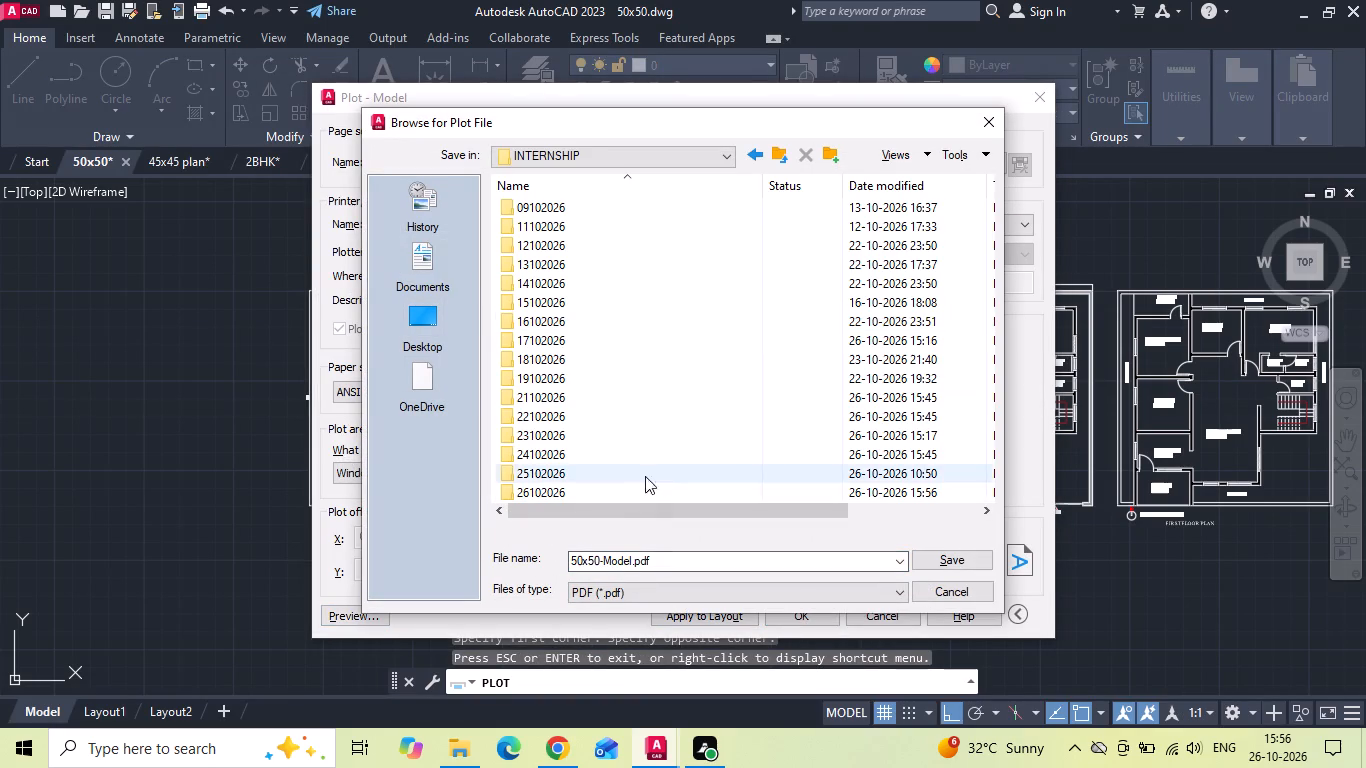
double_click(569, 499)
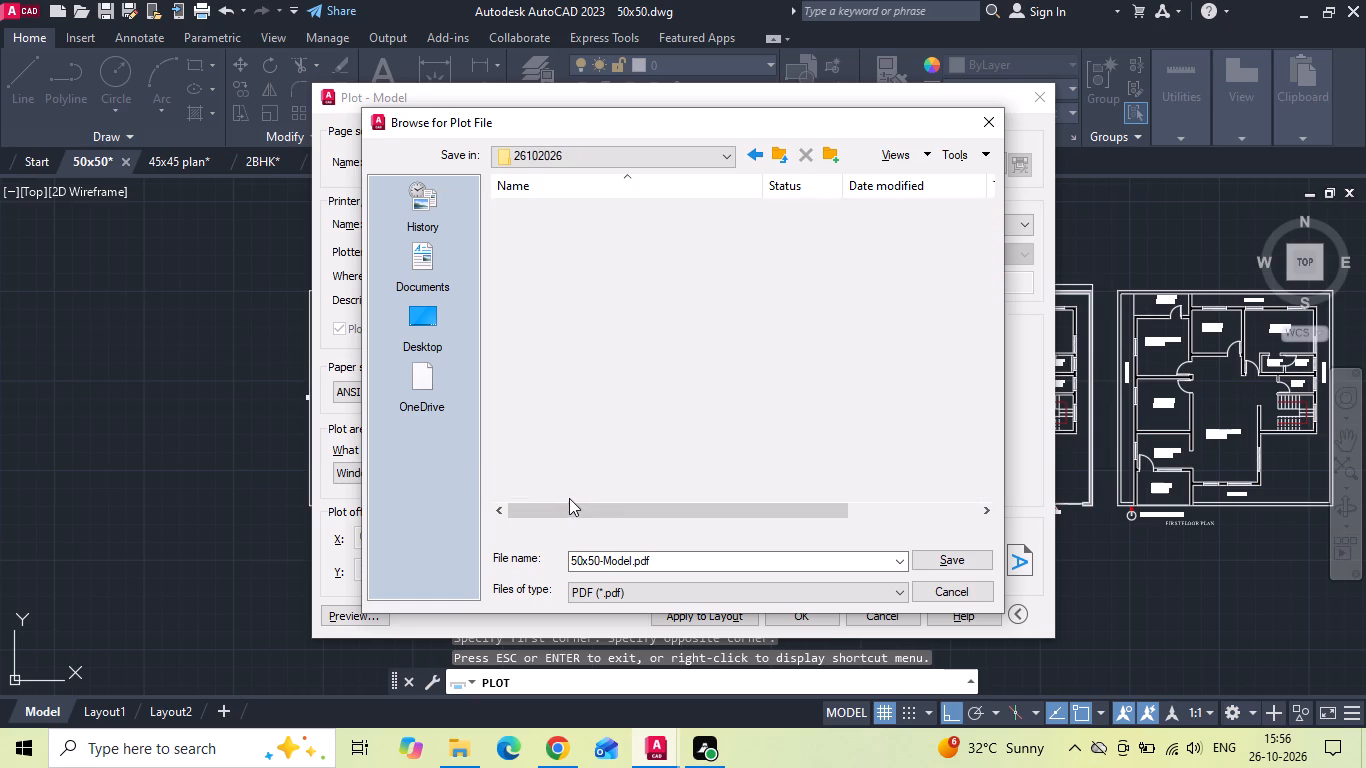
double_click(728, 561)
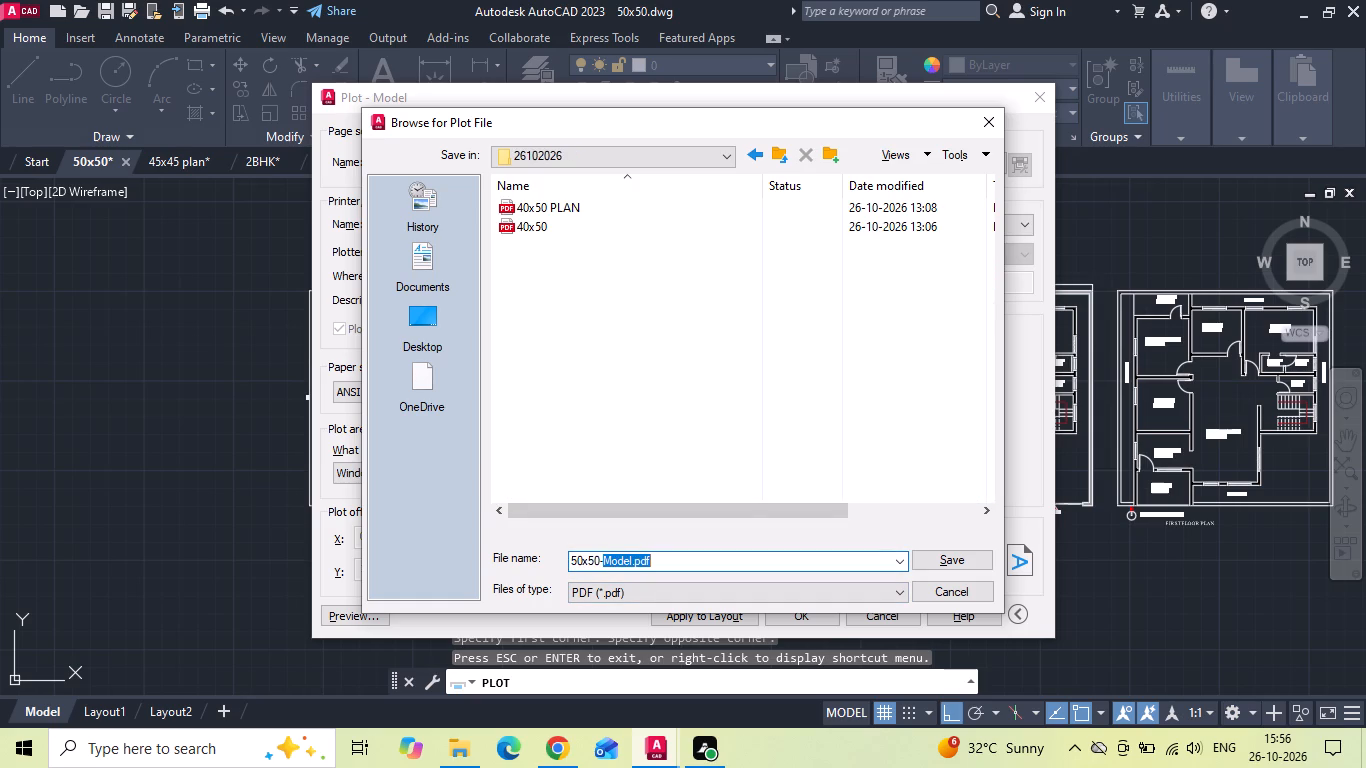
key(BackSpace)
key(BackSpace)
key(space)
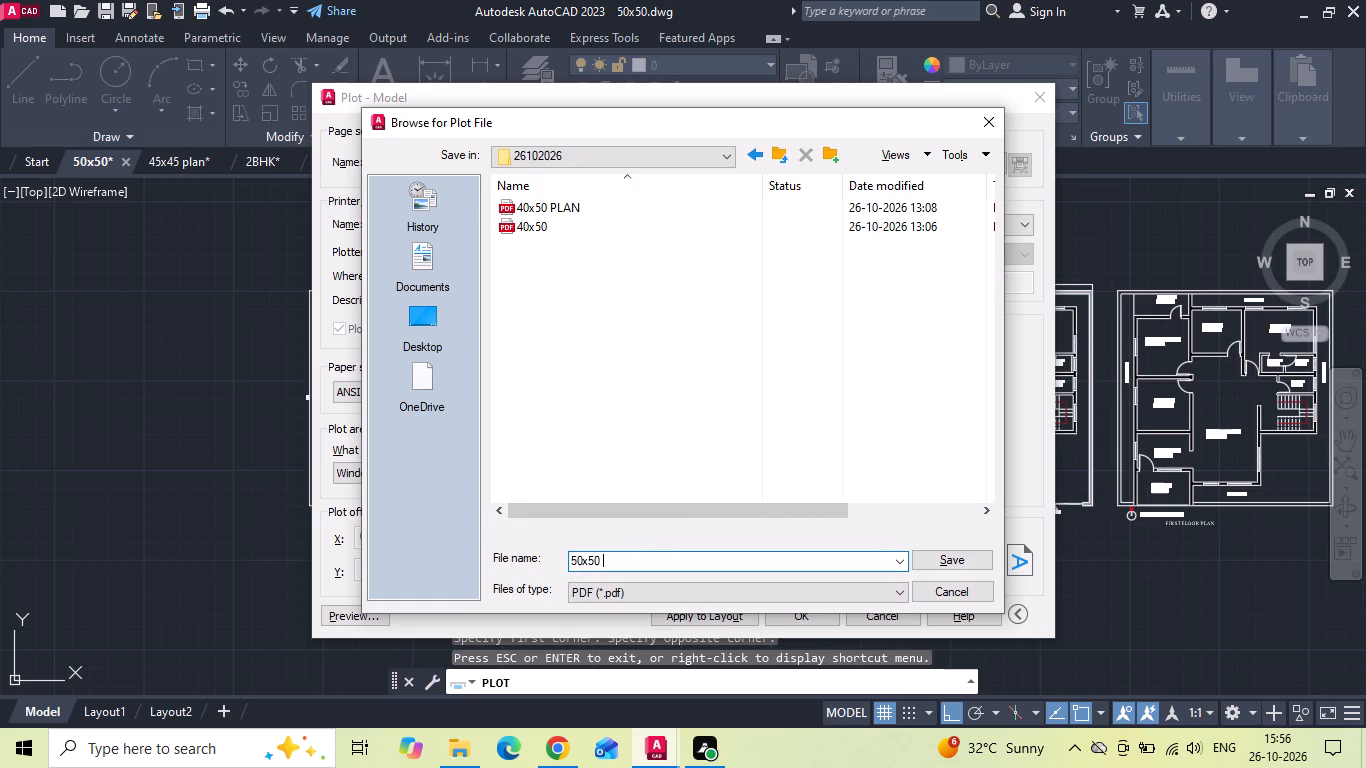
text(PLAN)
key(Return)
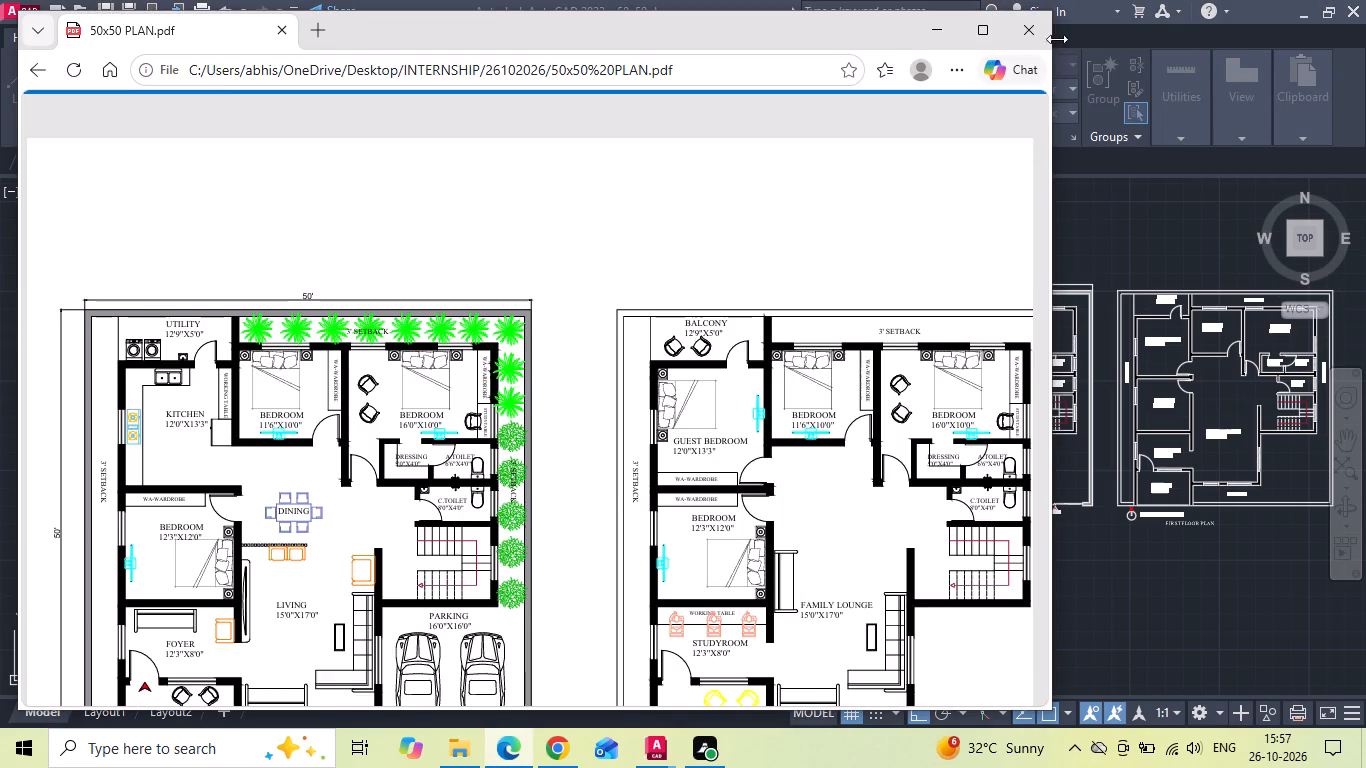
click(1012, 38)
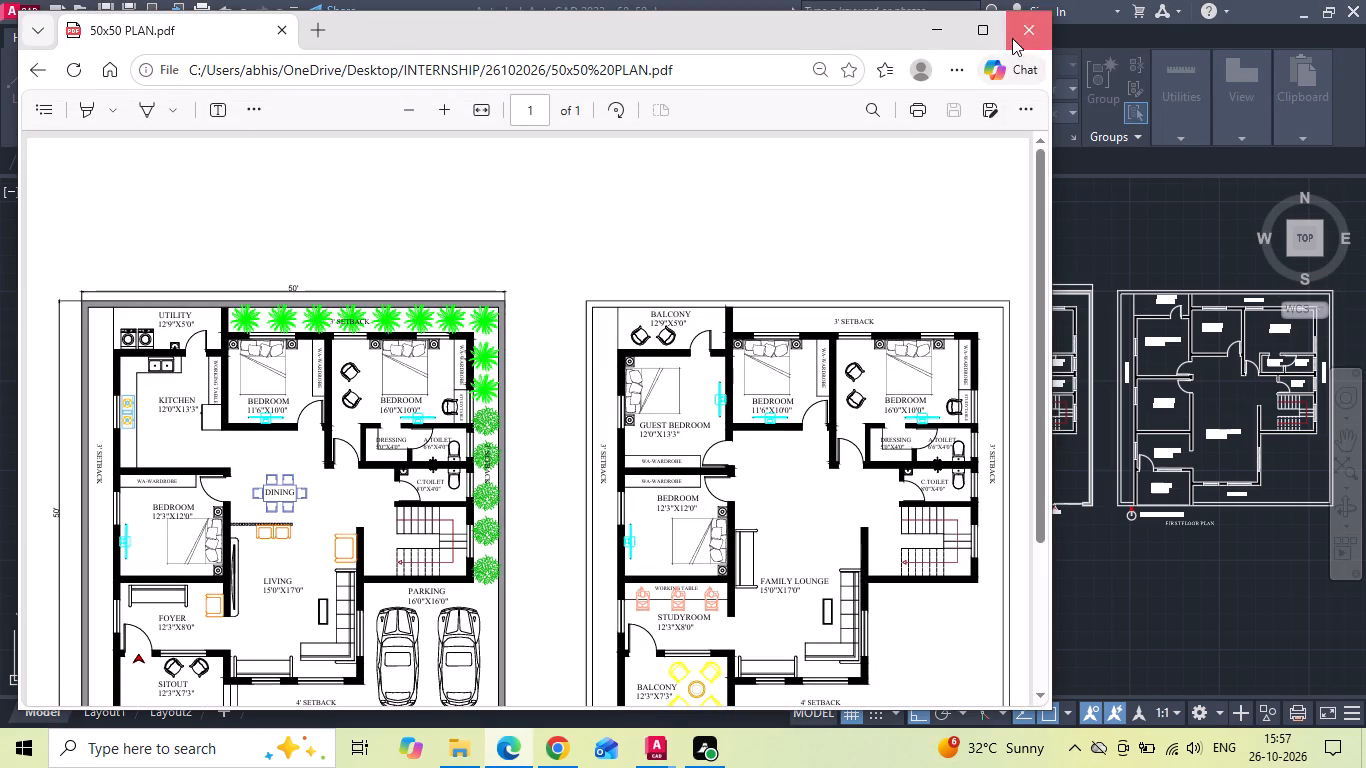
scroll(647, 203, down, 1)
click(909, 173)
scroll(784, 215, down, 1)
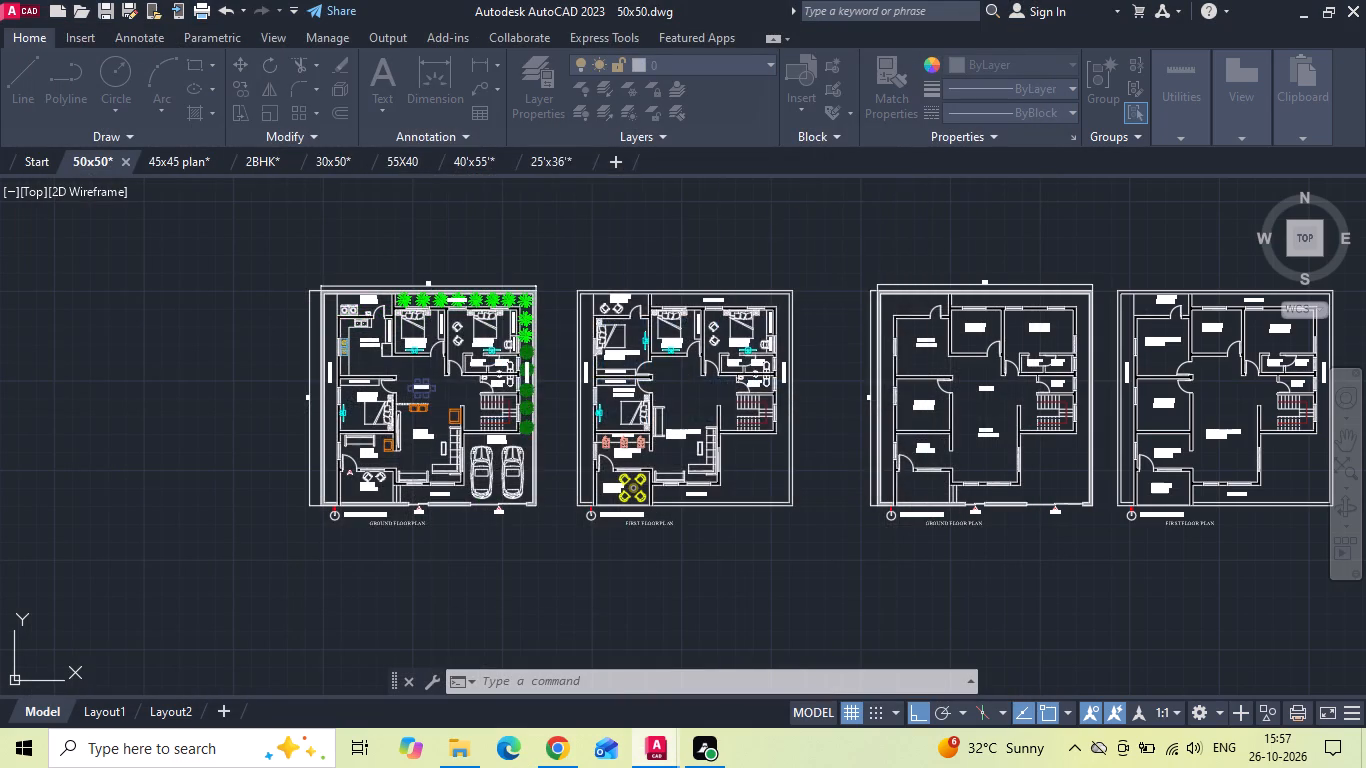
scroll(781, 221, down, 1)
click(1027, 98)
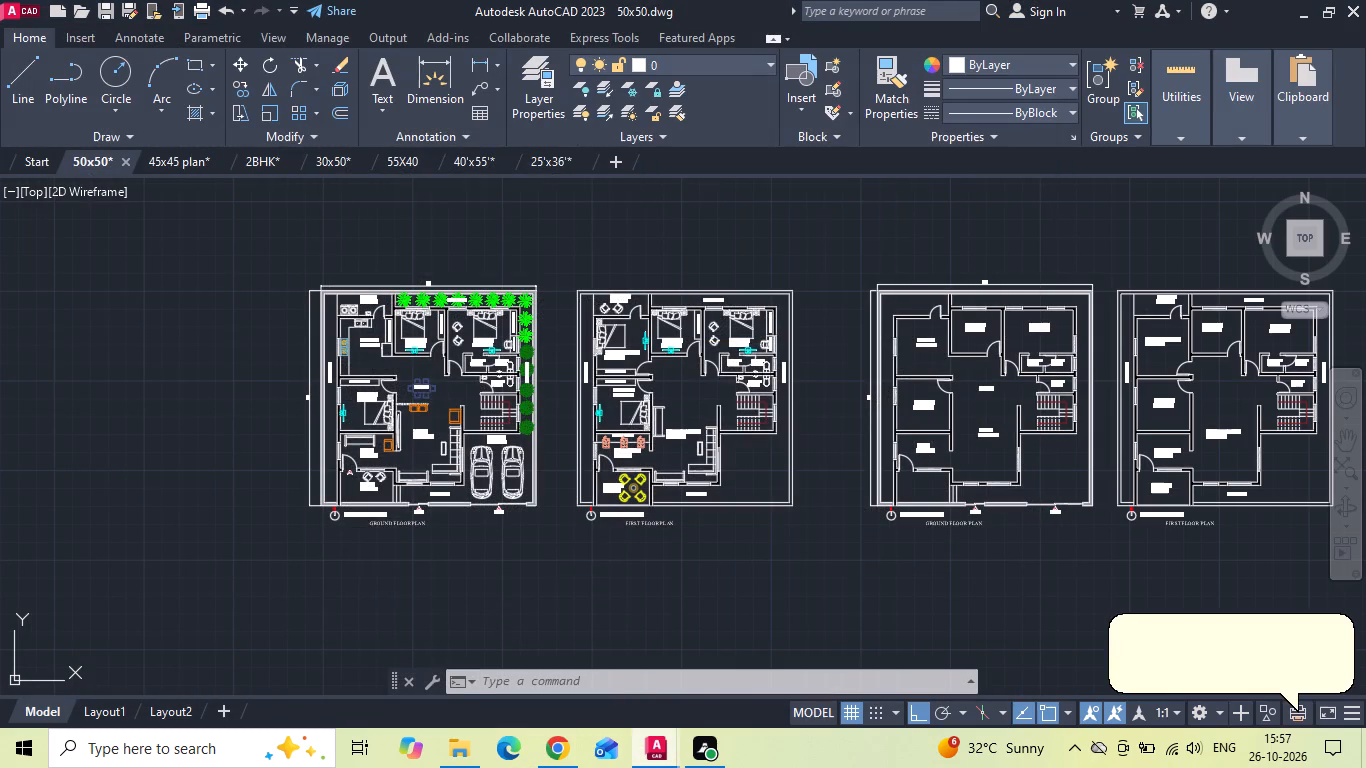
Move both unfurnished floor plans about 11'-6" below the furnished ones, aligned with the furnished ground floor's left outer wall, with Ortho off.
scroll(809, 253, down, 1)
click(809, 253)
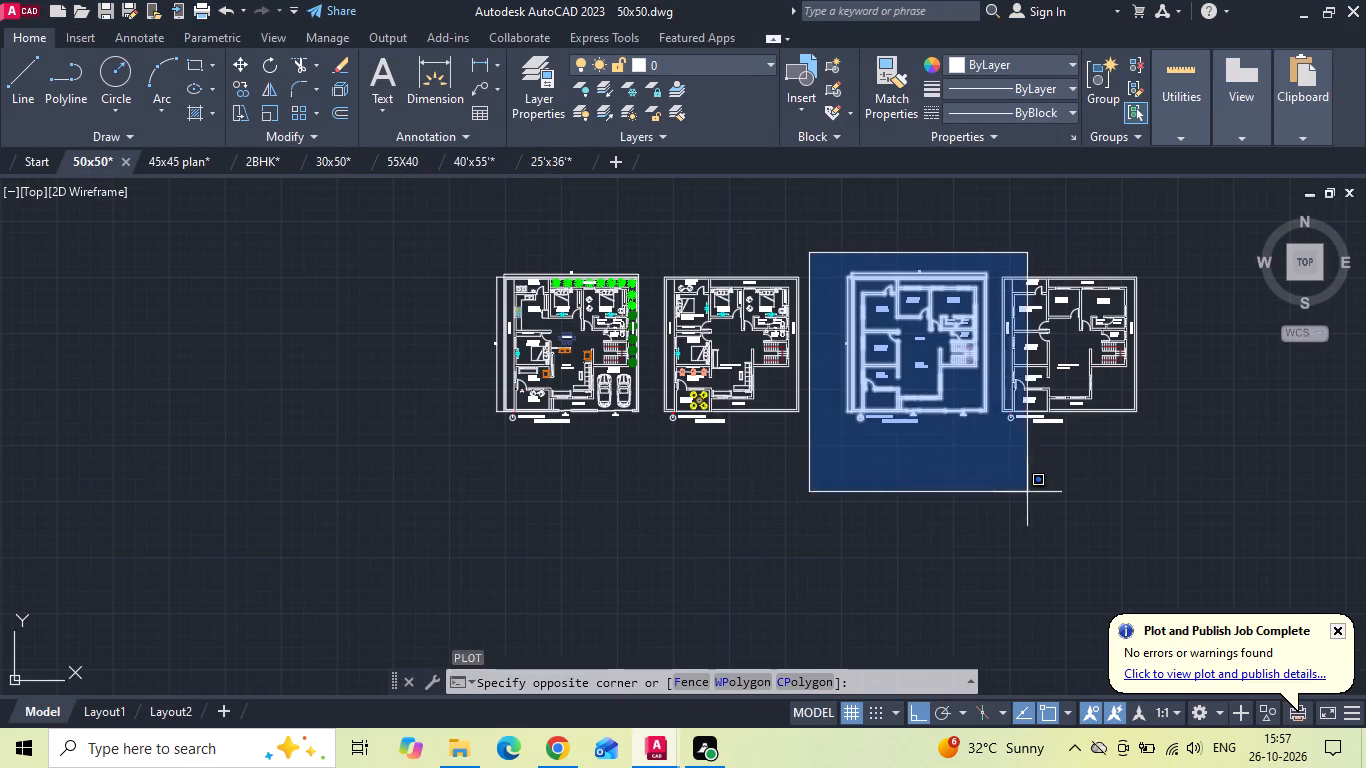
click(1157, 470)
right_click(1158, 471)
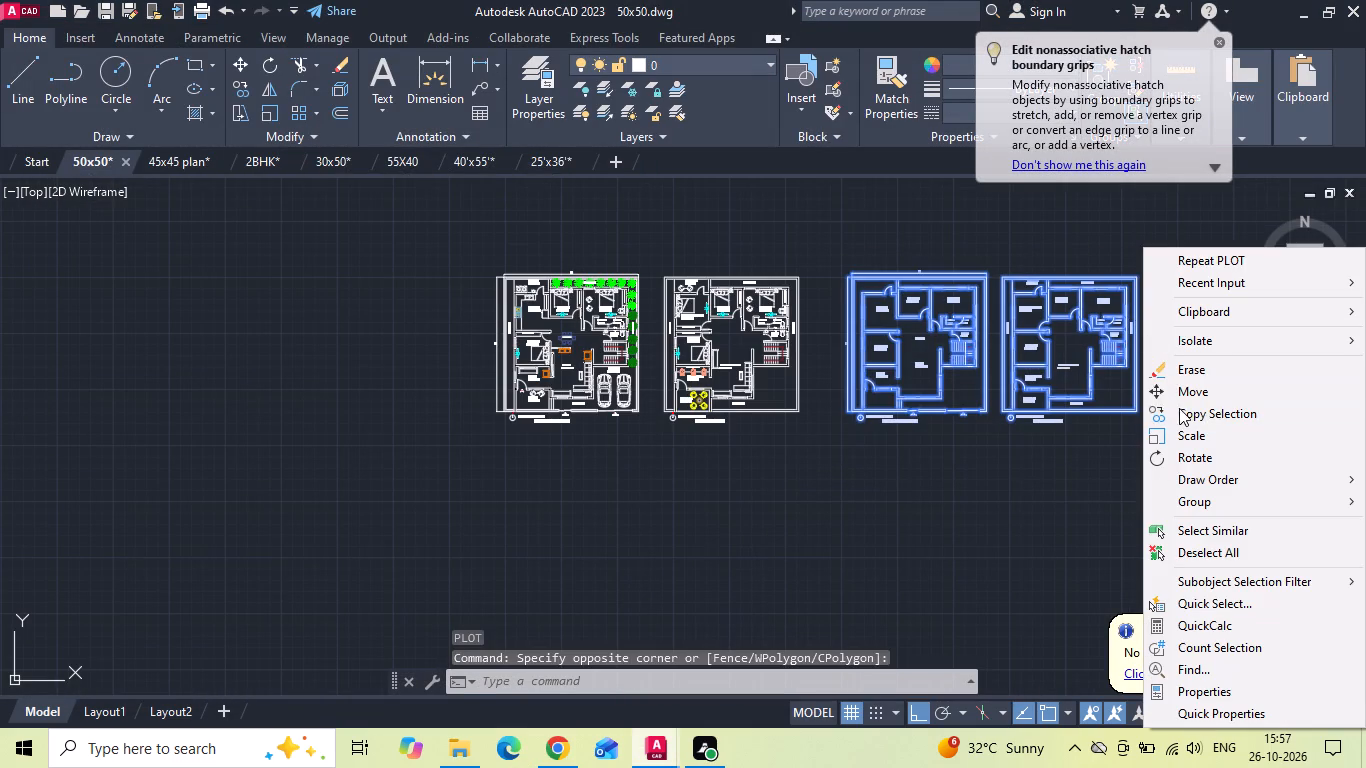
click(1175, 396)
scroll(839, 258, up, 4)
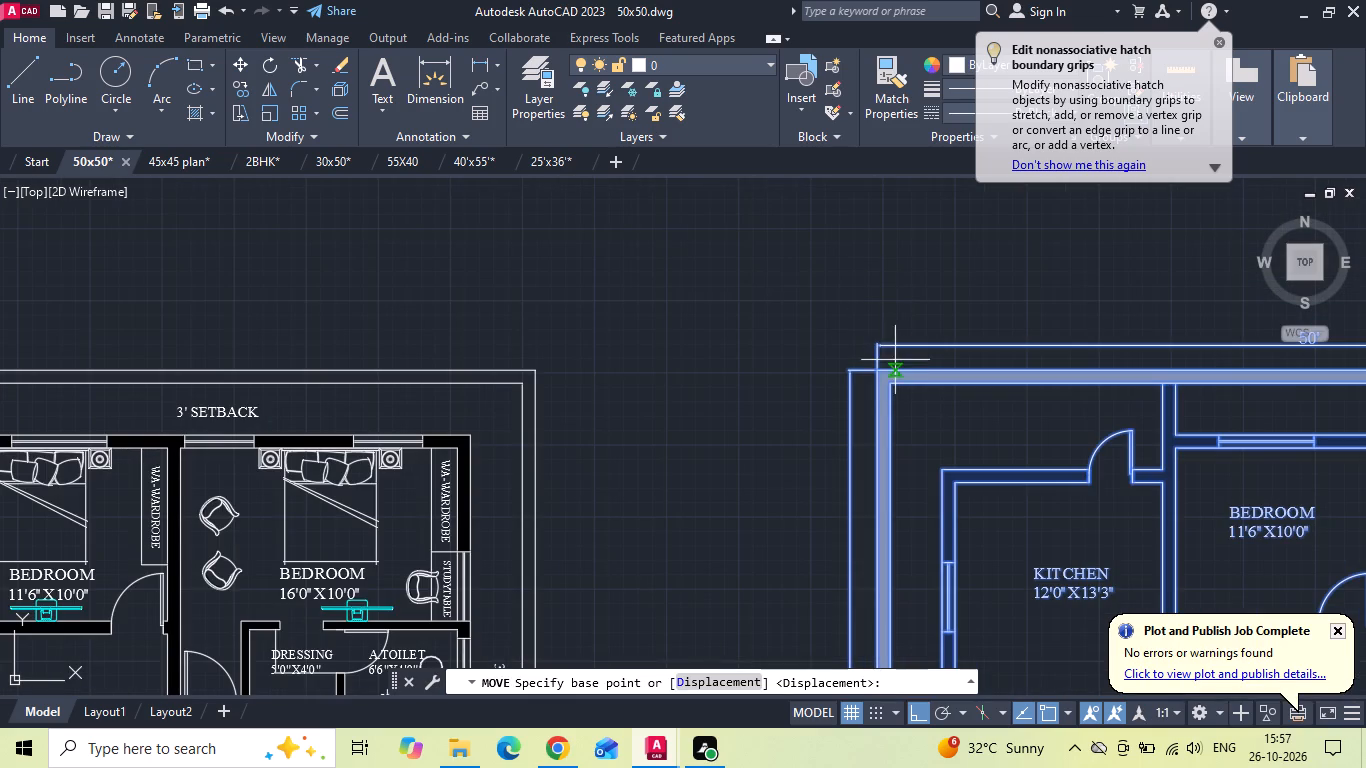
click(878, 371)
scroll(918, 353, down, 5)
scroll(610, 533, up, 2)
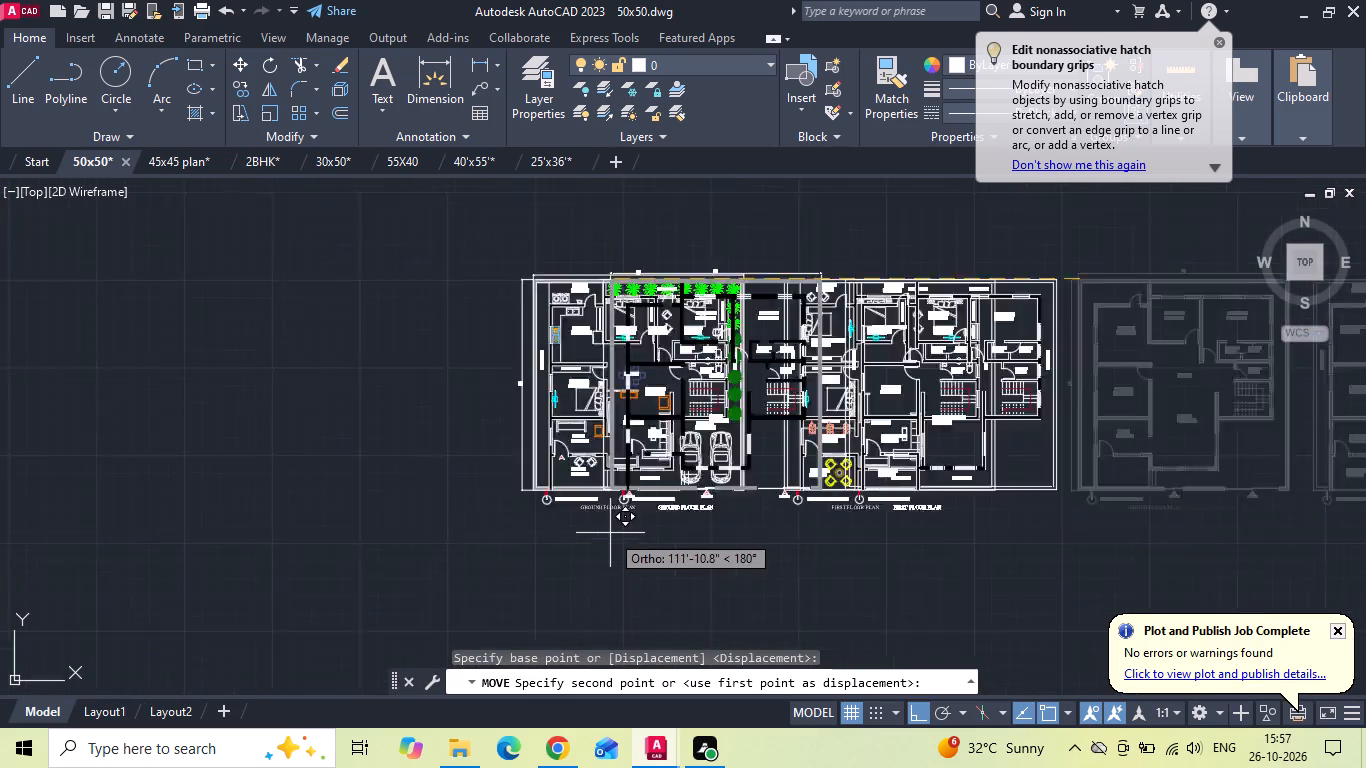
scroll(582, 530, up, 2)
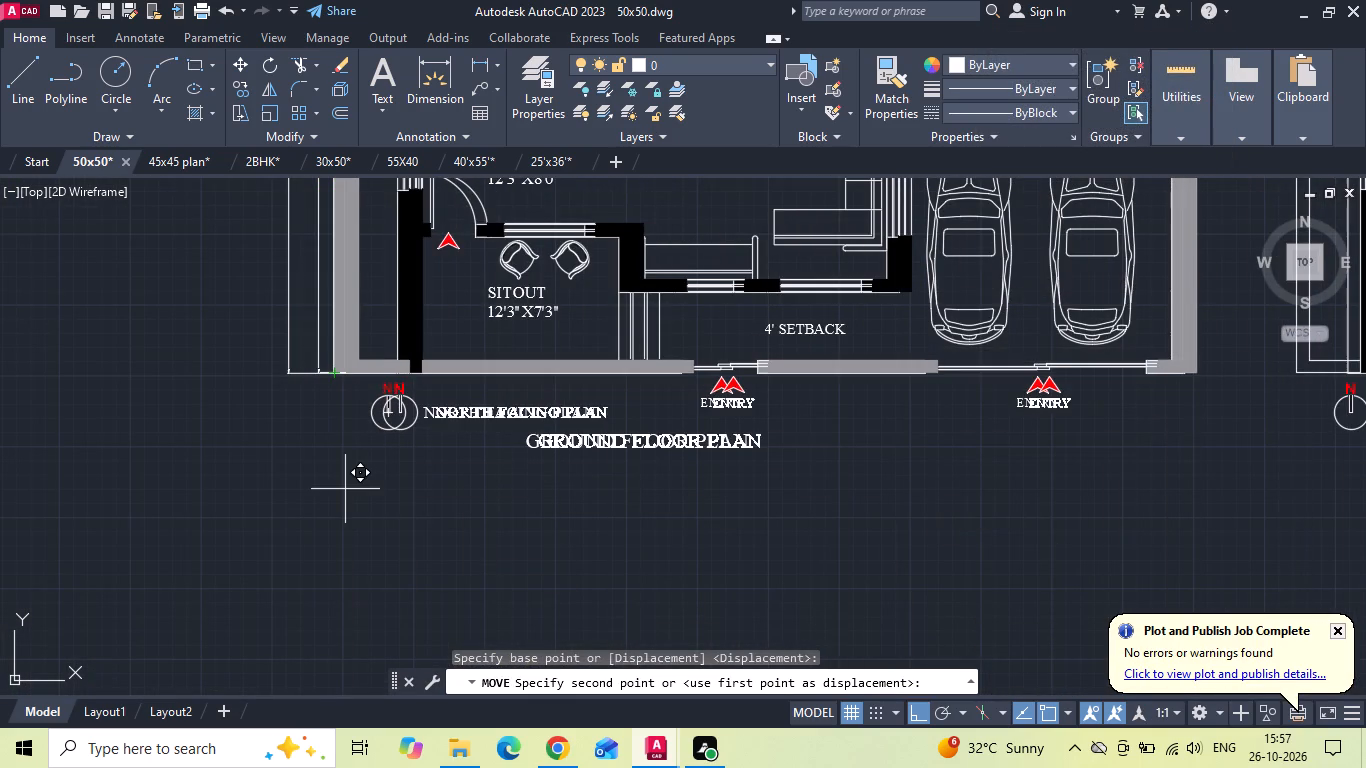
key(F8)
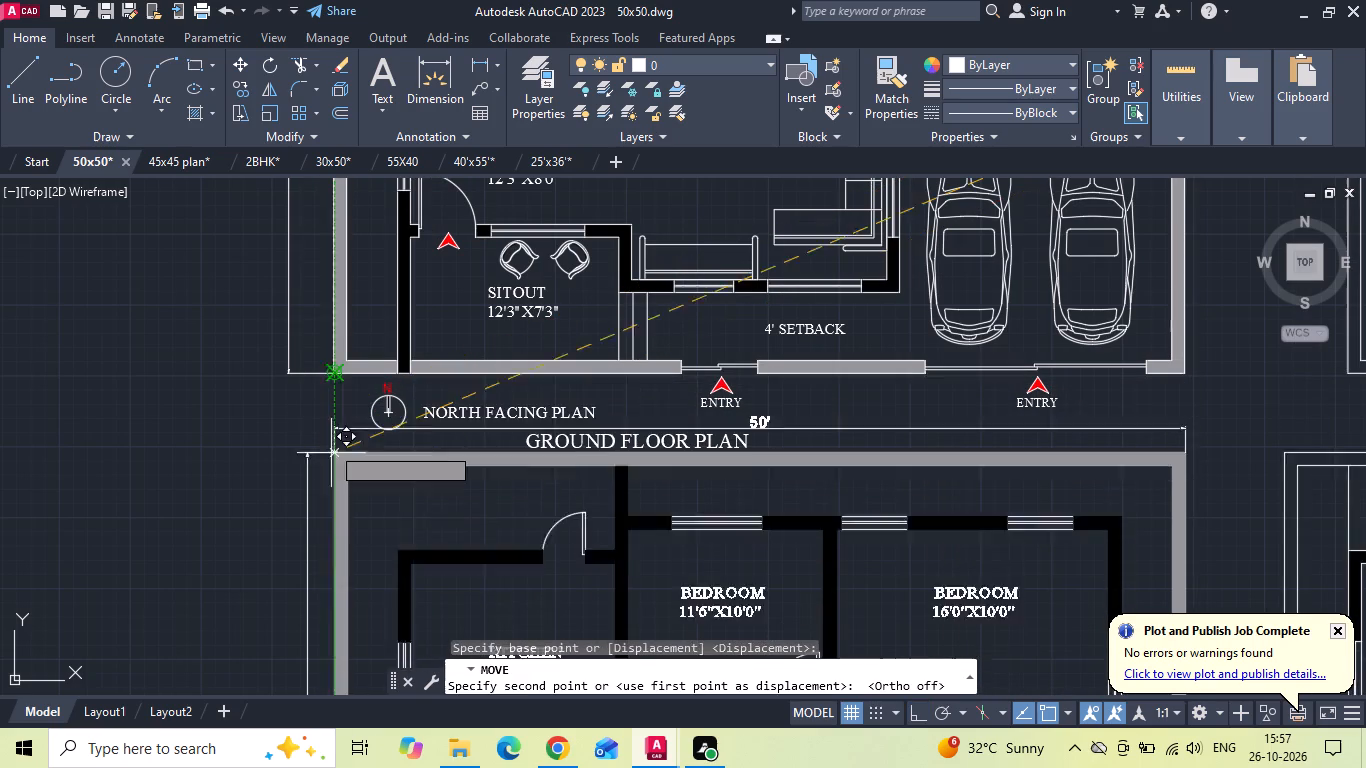
middle_click(338, 557)
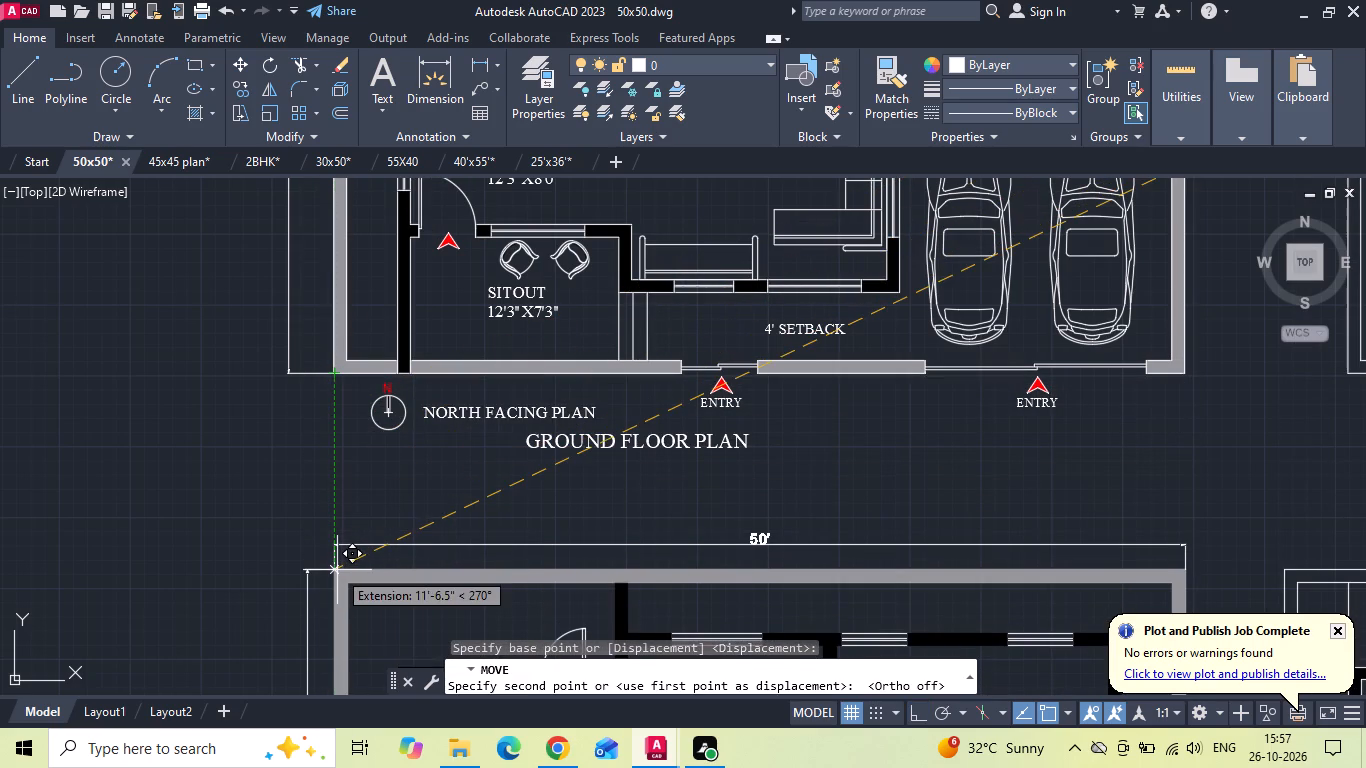
click(337, 570)
scroll(356, 425, down, 3)
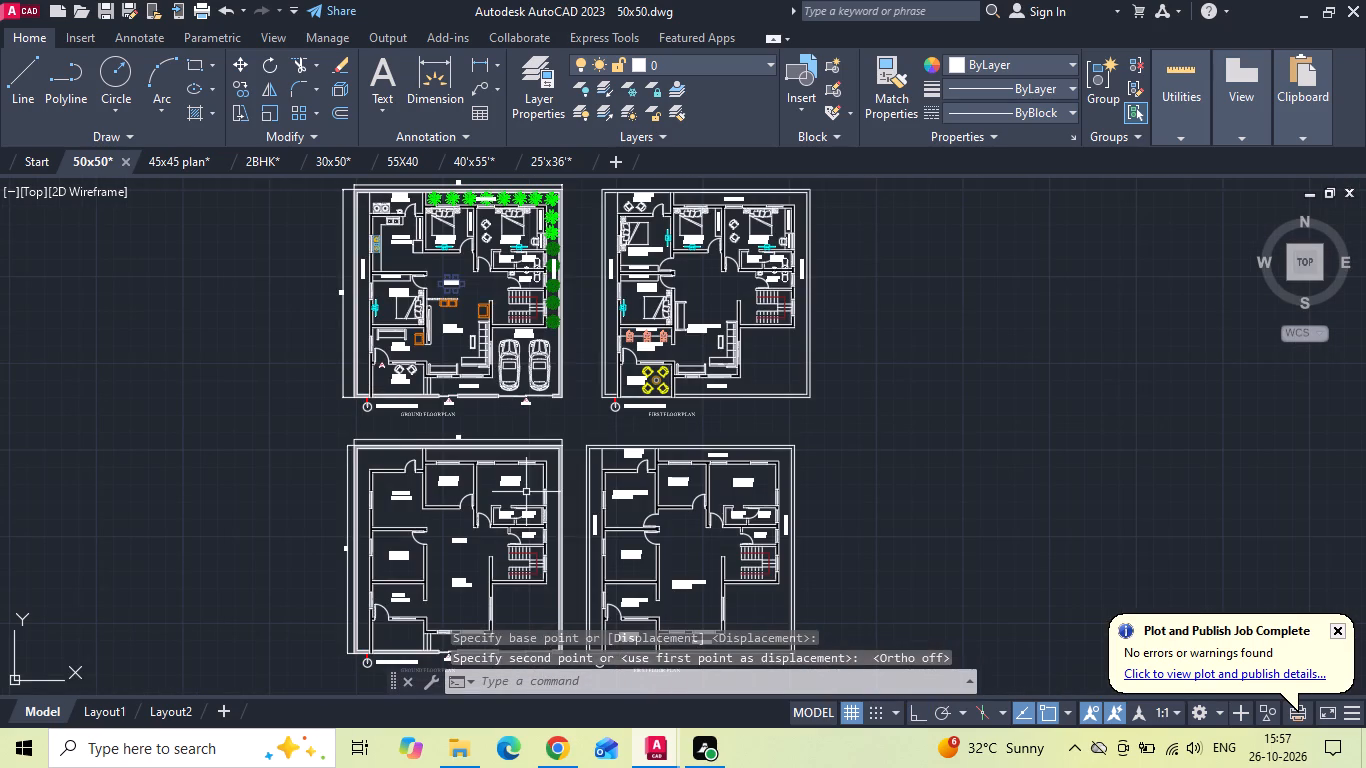
Move the unfurnished first floor plan horizontally to align its left boundary with the furnished first floor plan above.
middle_drag(616, 466, 617, 351)
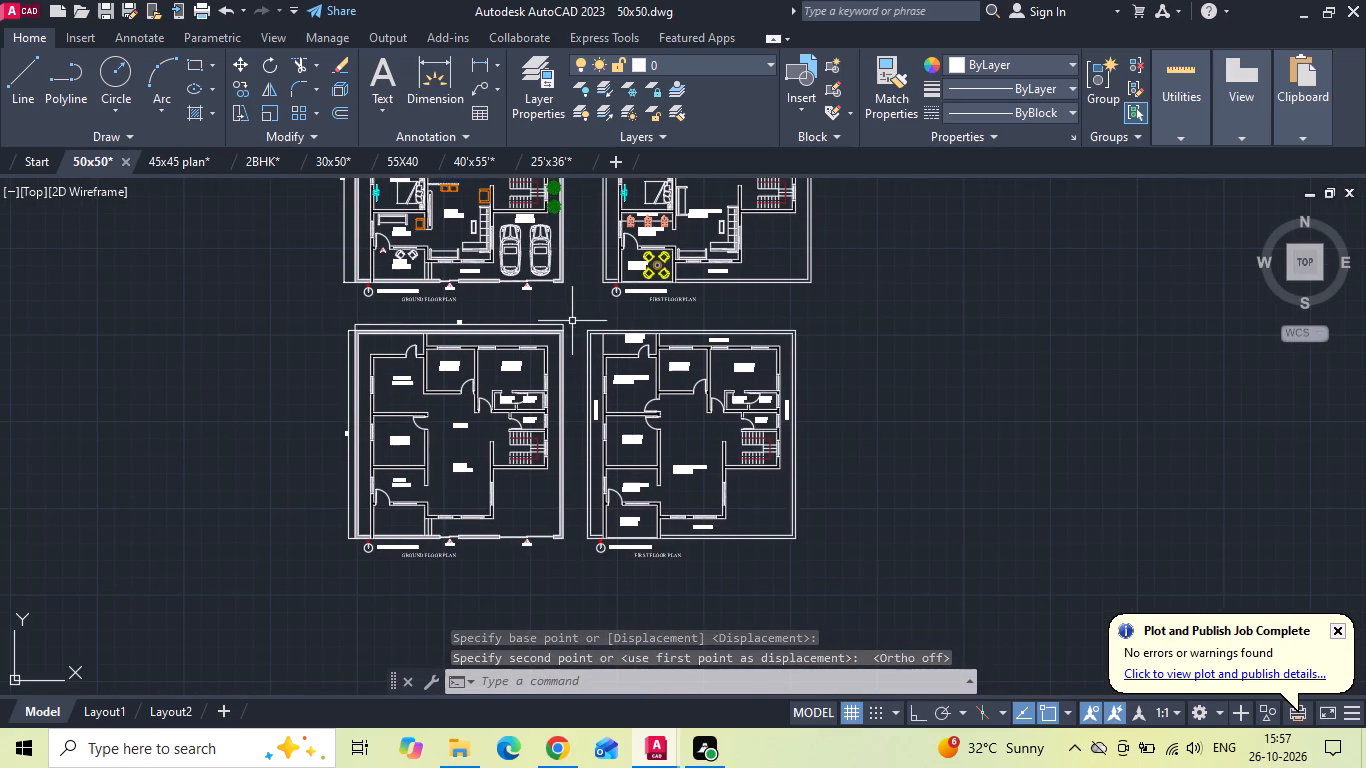
drag(572, 322, 575, 332)
click(858, 581)
right_click(862, 500)
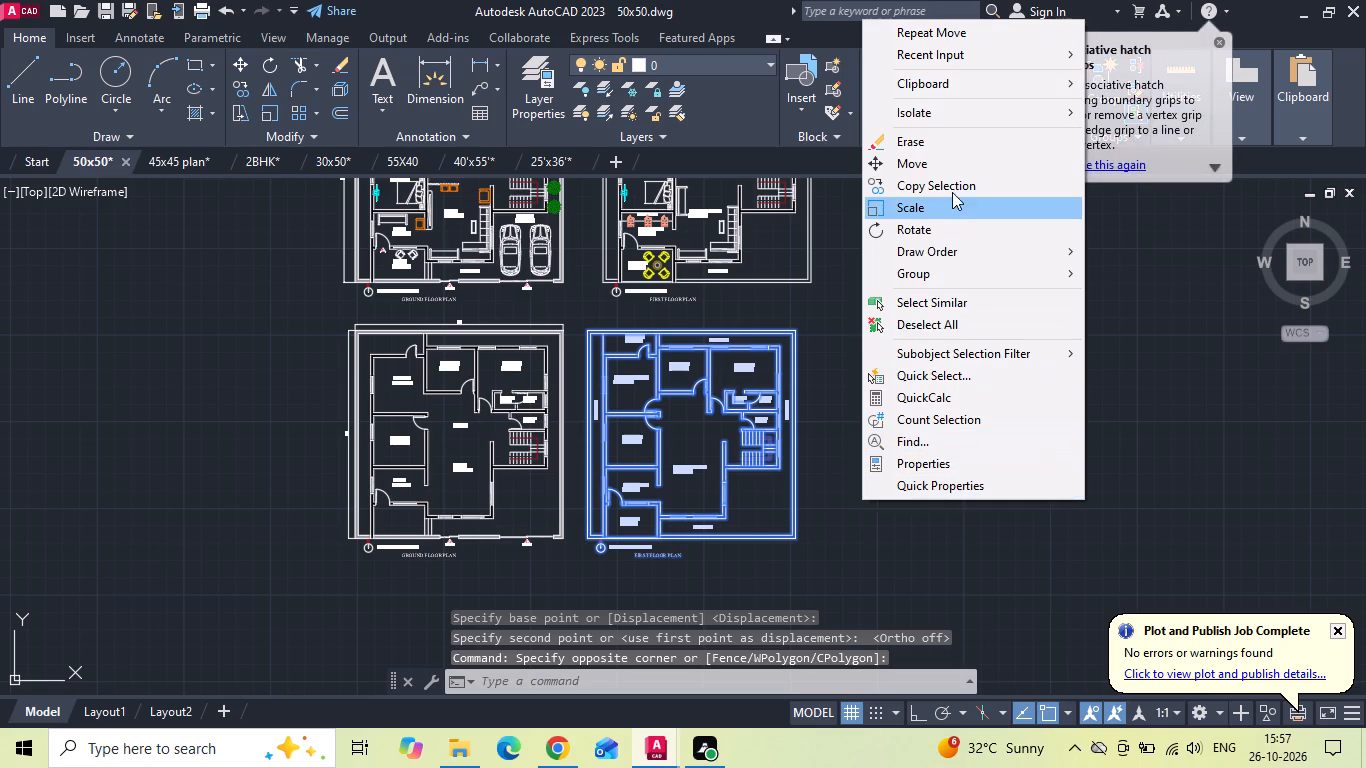
click(942, 171)
scroll(651, 294, up, 3)
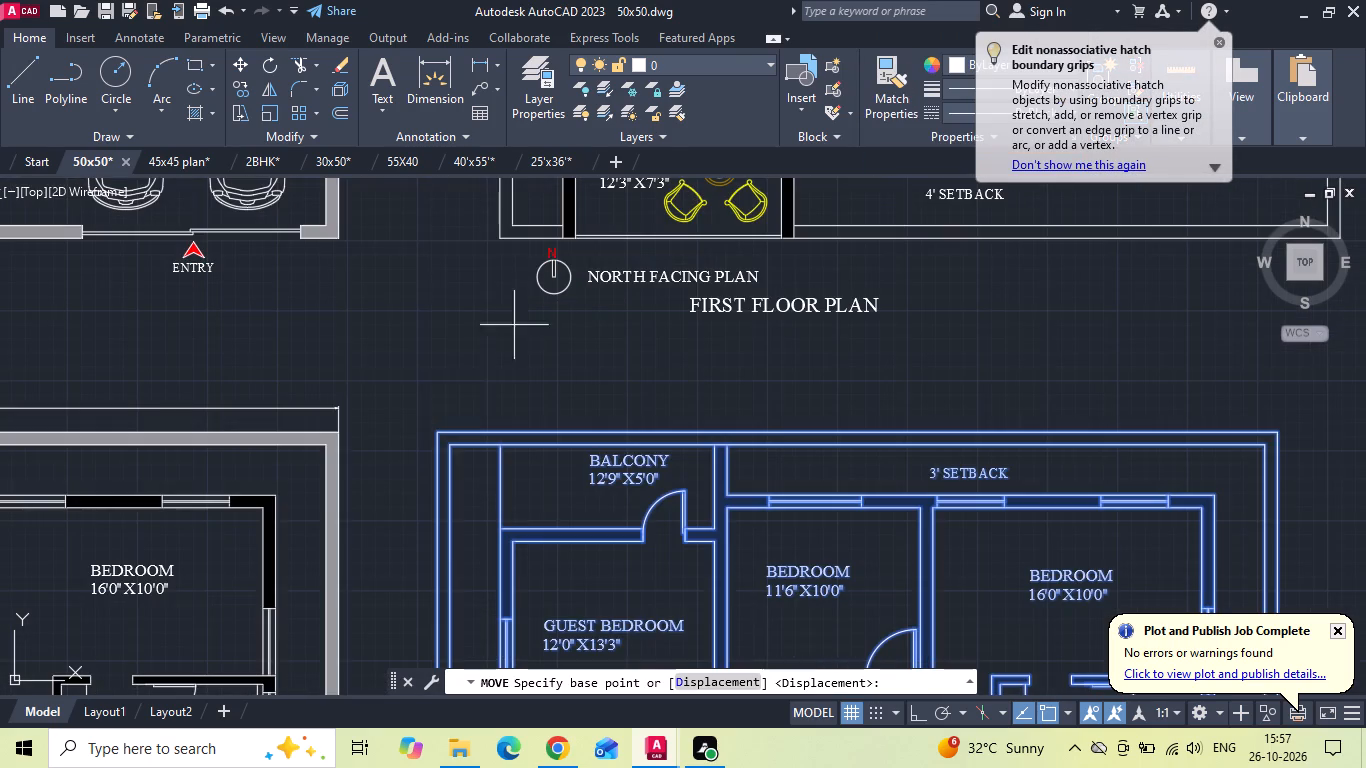
click(437, 430)
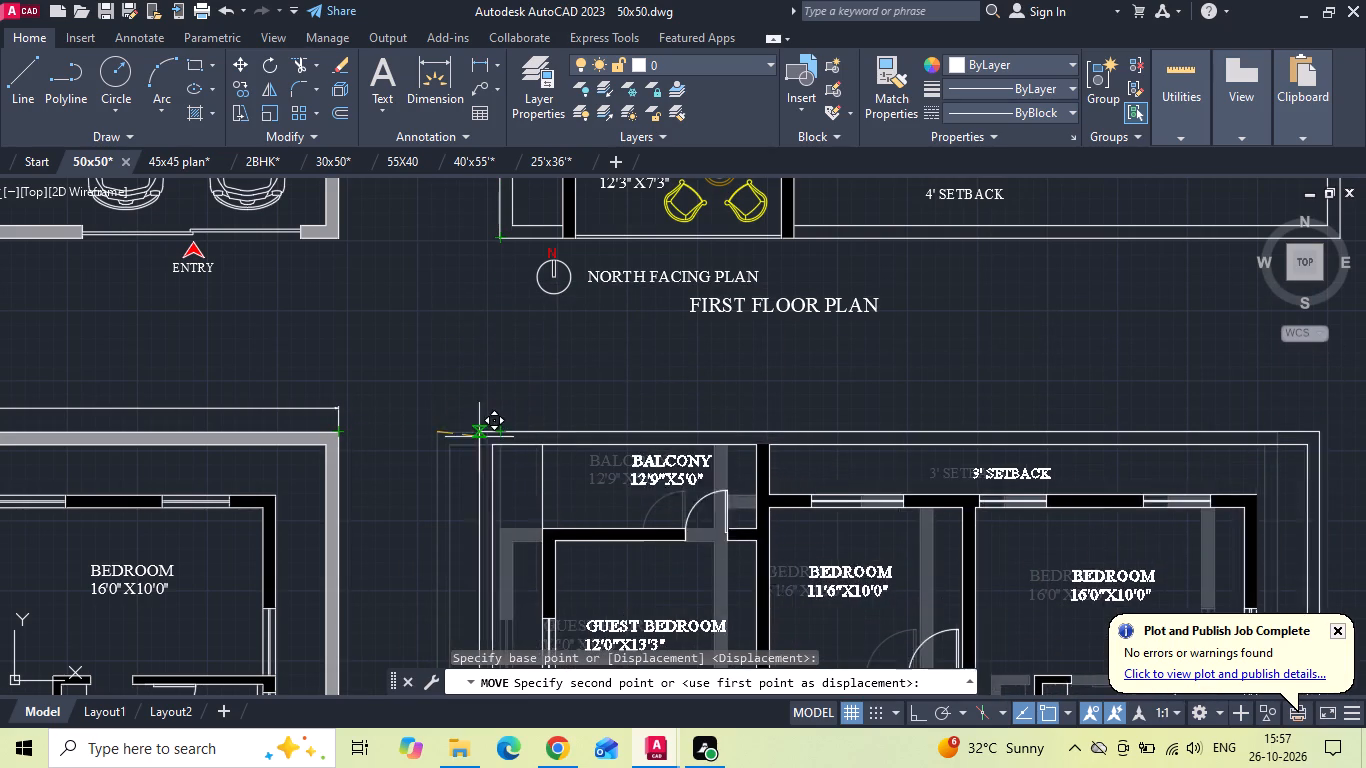
click(505, 436)
scroll(592, 402, down, 2)
scroll(692, 409, down, 1)
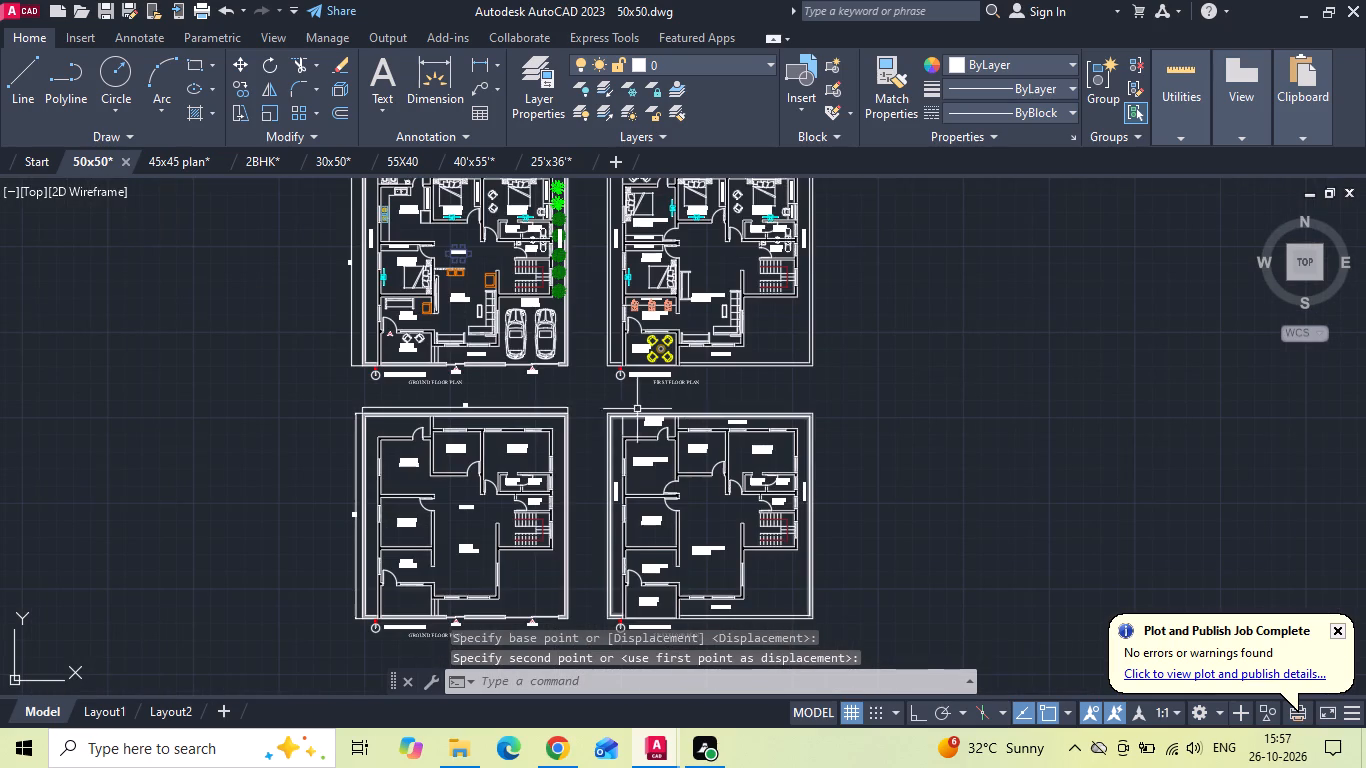
Start a single-sheet plot with the previous plot settings and define its window around all four floor plans.
scroll(600, 409, down, 2)
text(PLO)
text(T)
key(space)
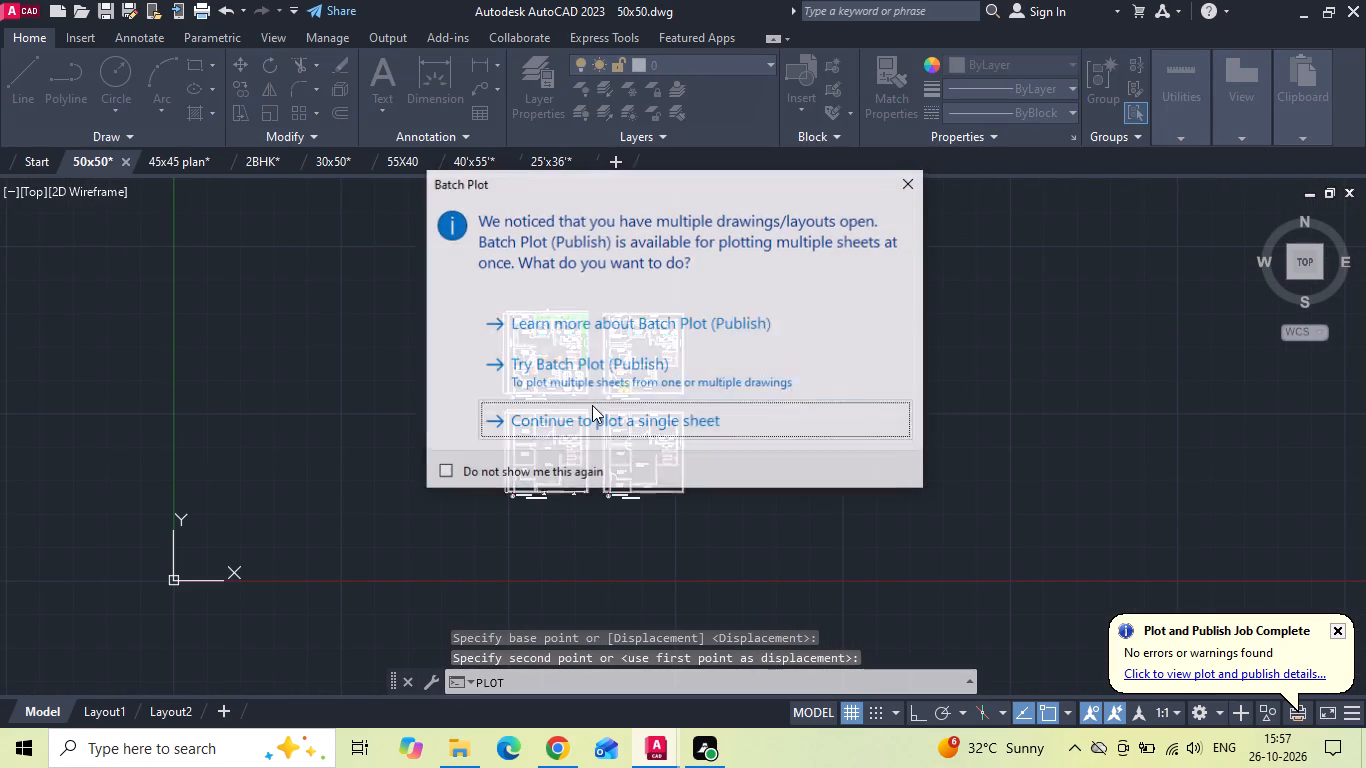
click(592, 418)
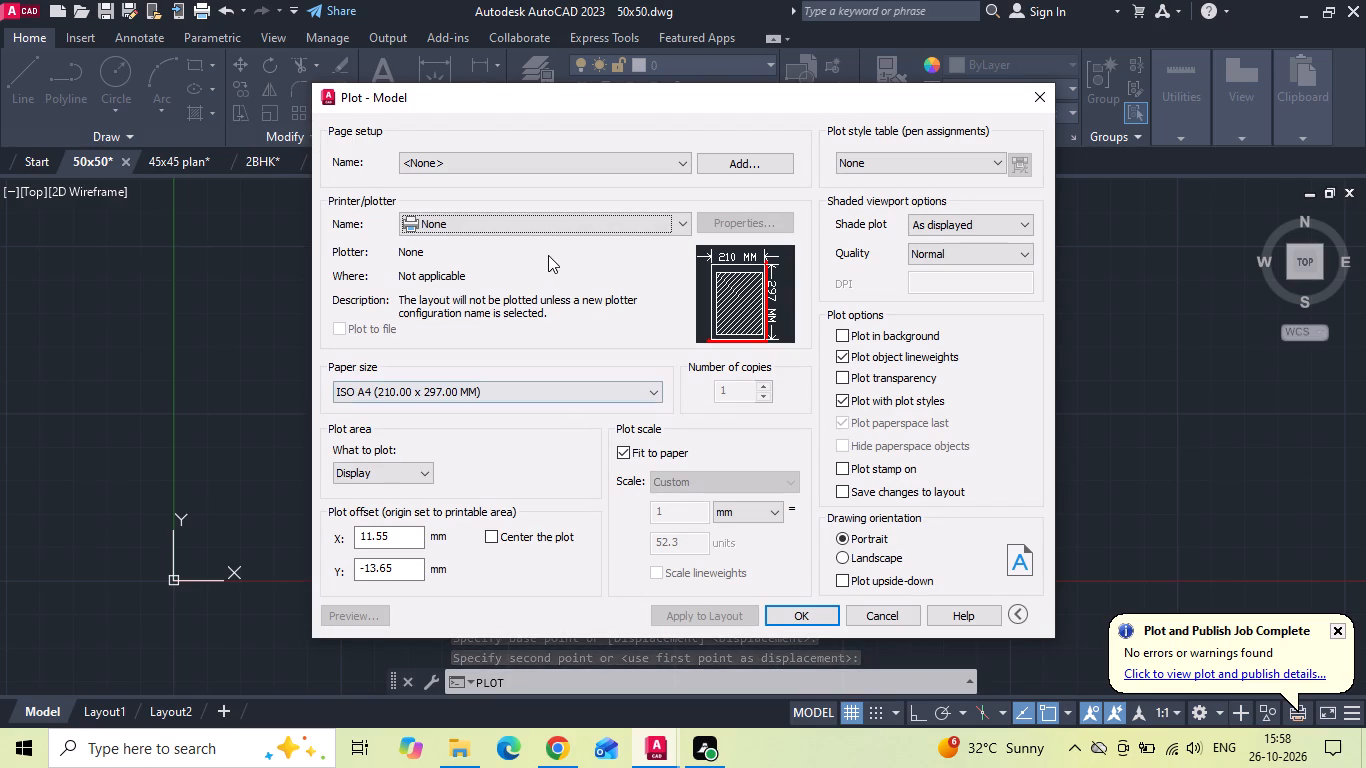
click(548, 228)
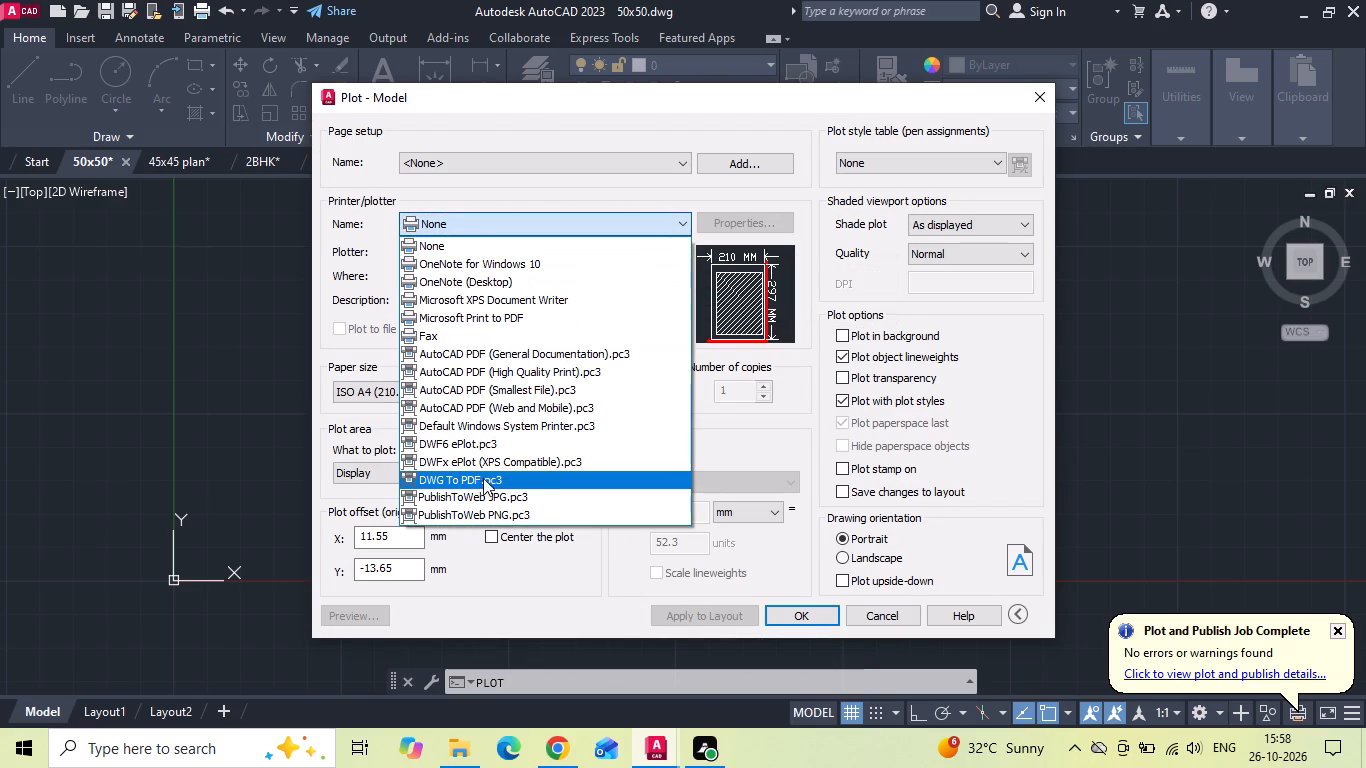
click(461, 153)
click(461, 159)
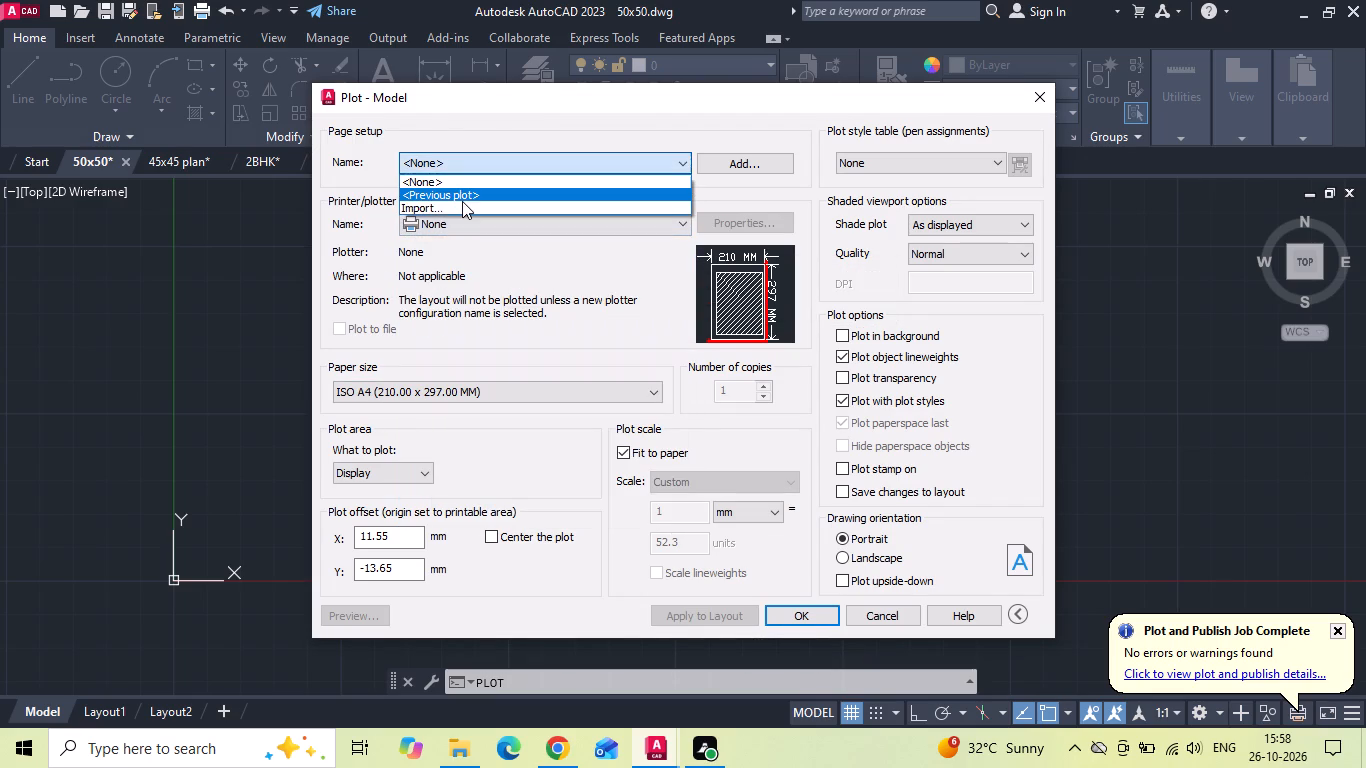
click(463, 192)
click(517, 474)
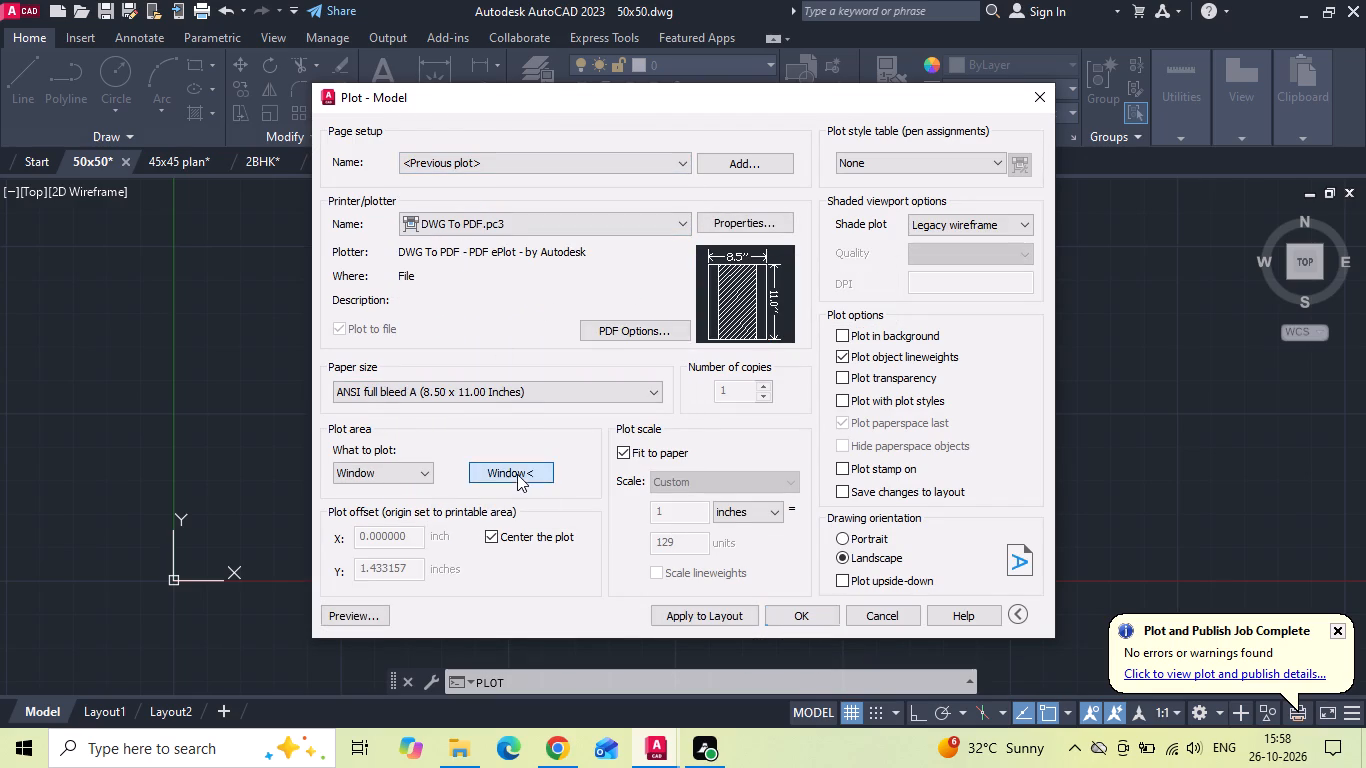
scroll(496, 303, up, 2)
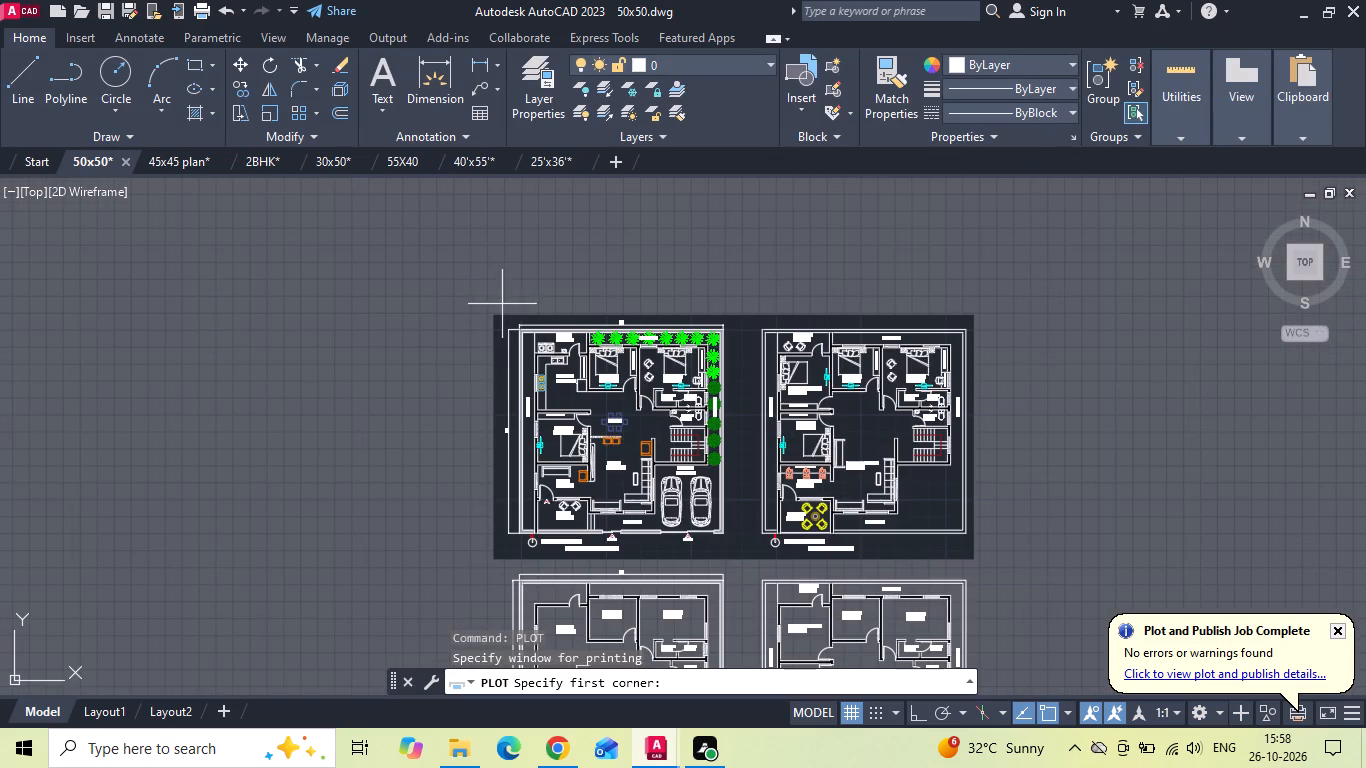
click(497, 314)
scroll(495, 312, down, 2)
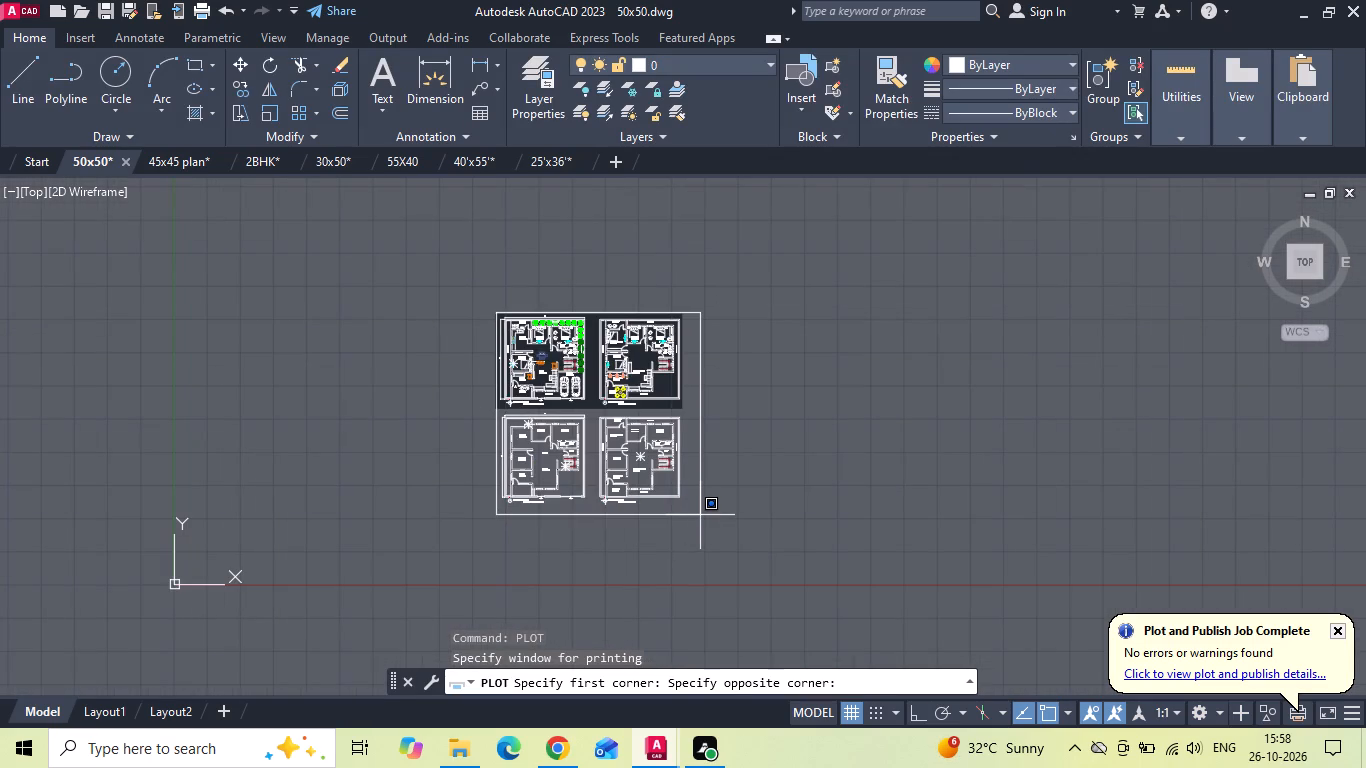
click(694, 515)
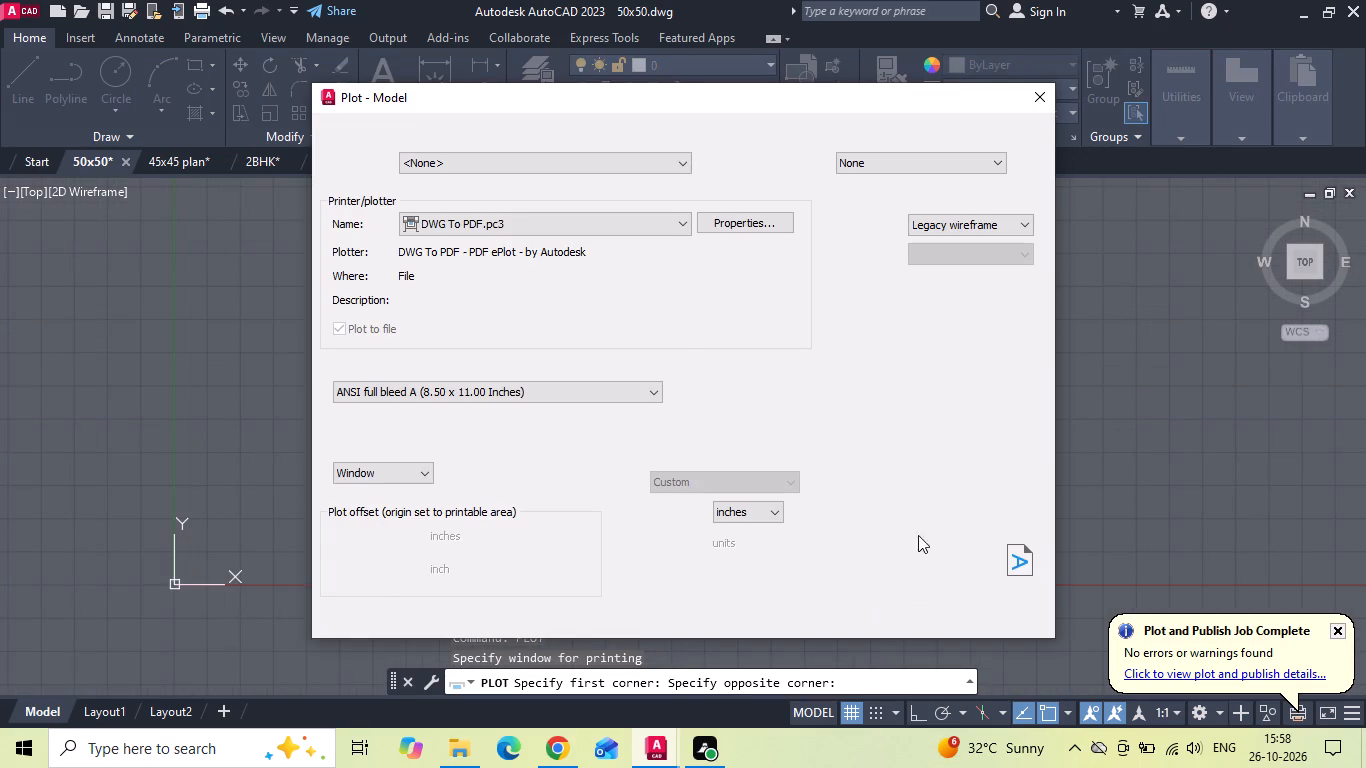
Set the drawing orientation to Portrait and preview the four-plan sheet.
click(894, 535)
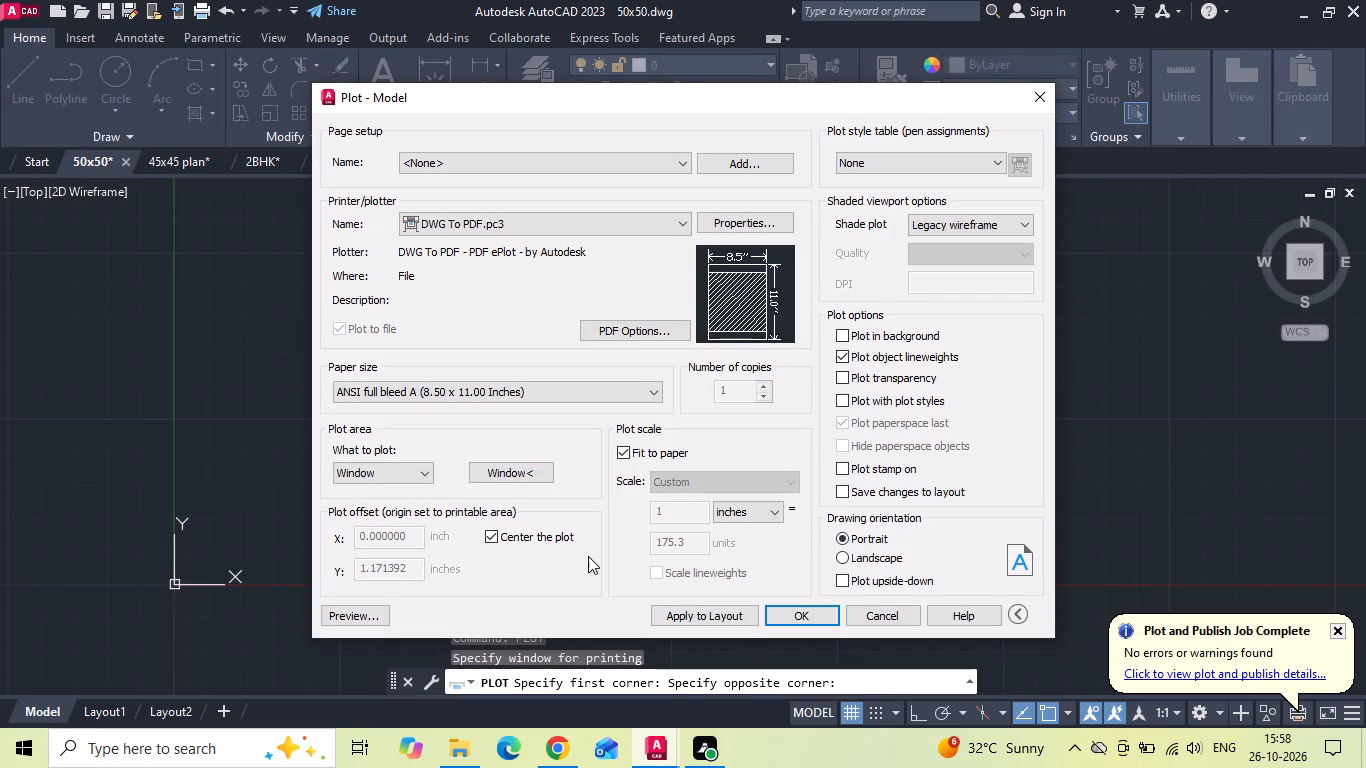
click(374, 620)
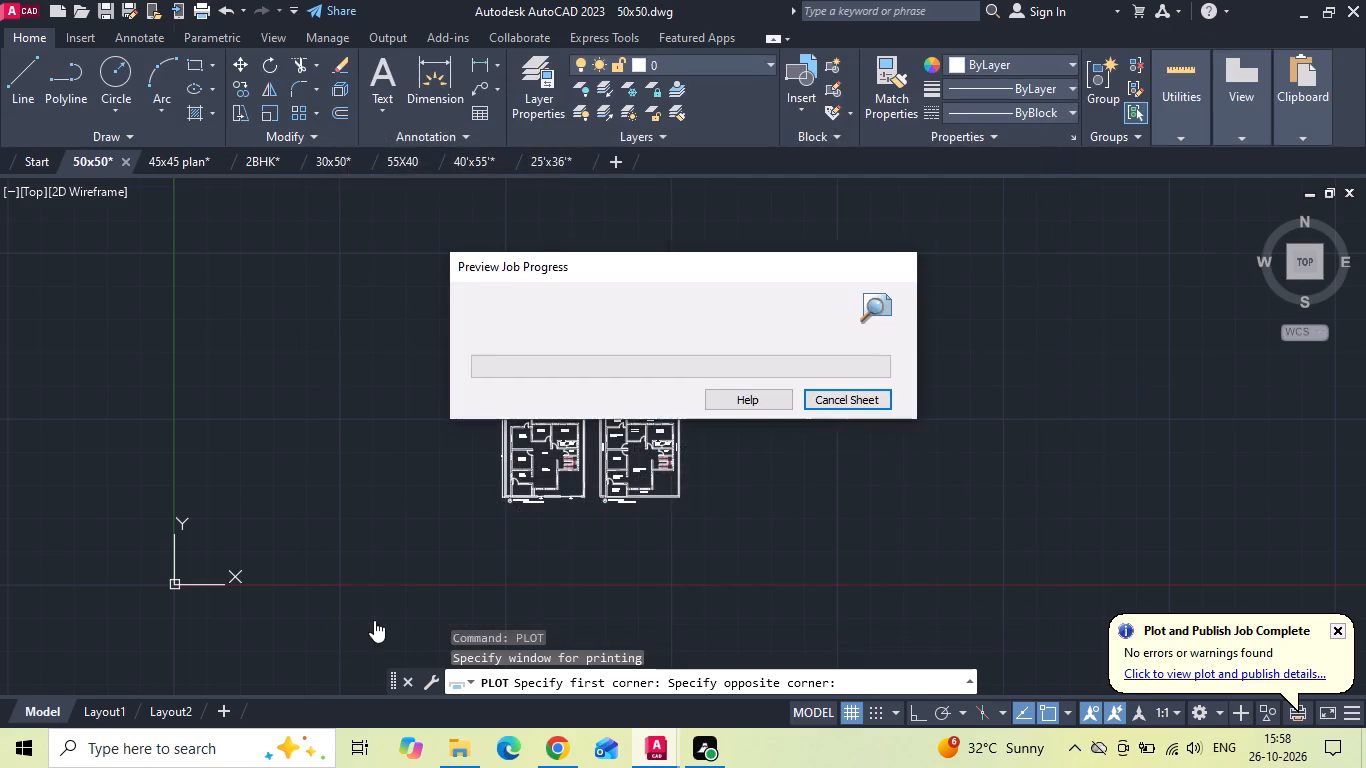
key(Return)
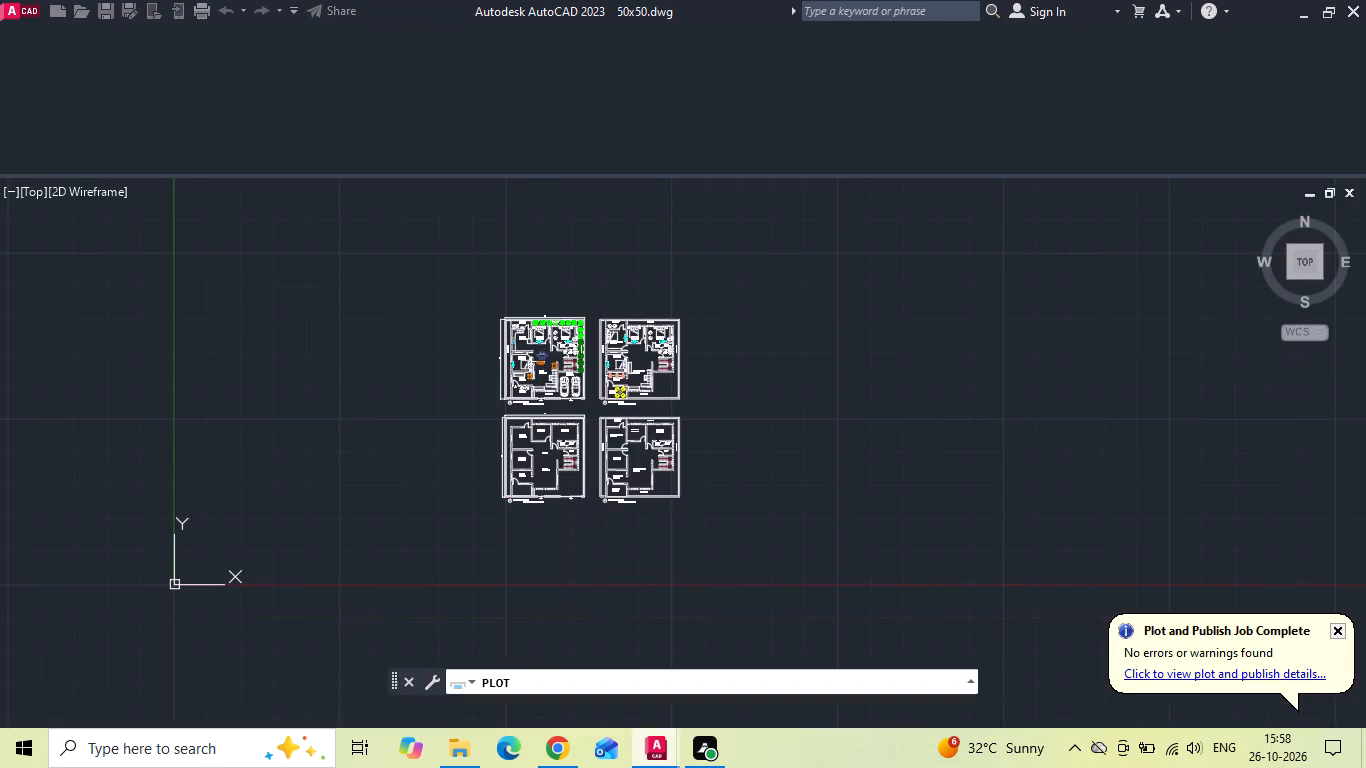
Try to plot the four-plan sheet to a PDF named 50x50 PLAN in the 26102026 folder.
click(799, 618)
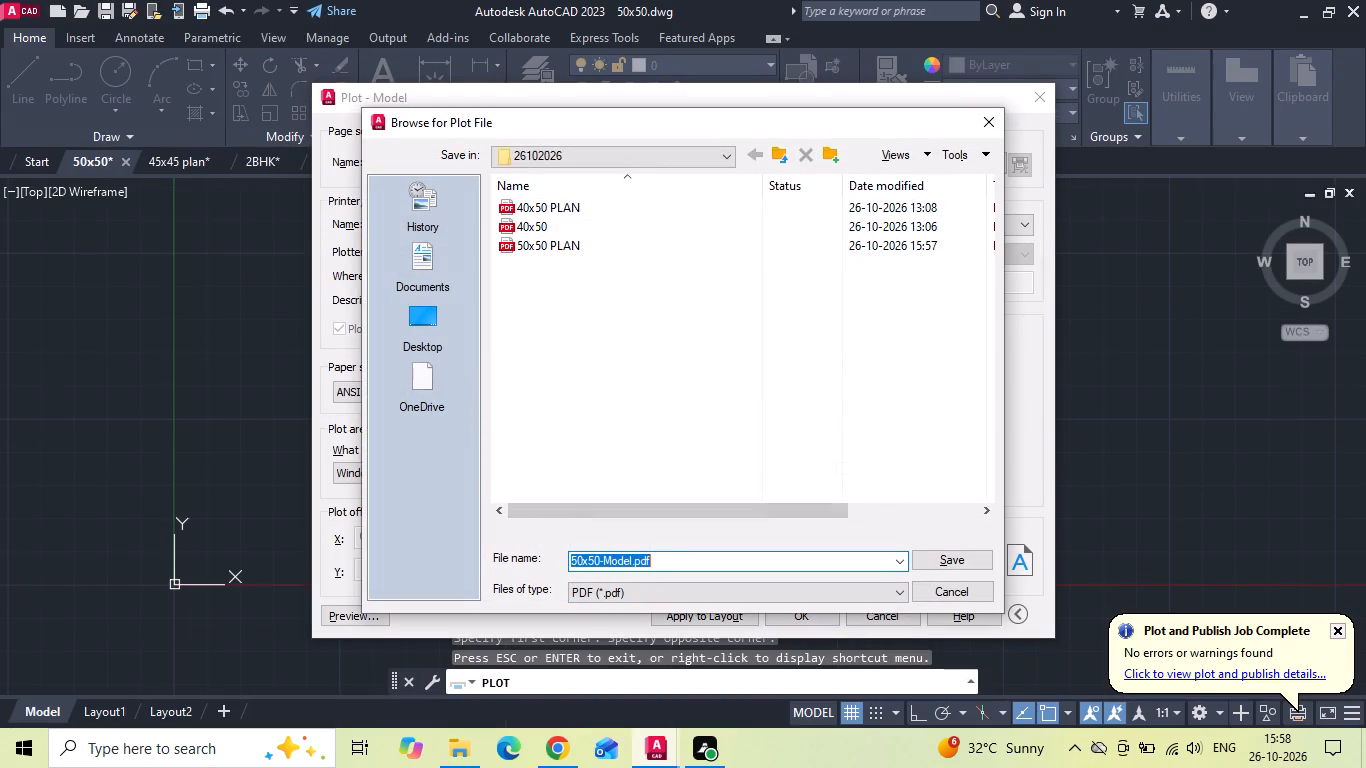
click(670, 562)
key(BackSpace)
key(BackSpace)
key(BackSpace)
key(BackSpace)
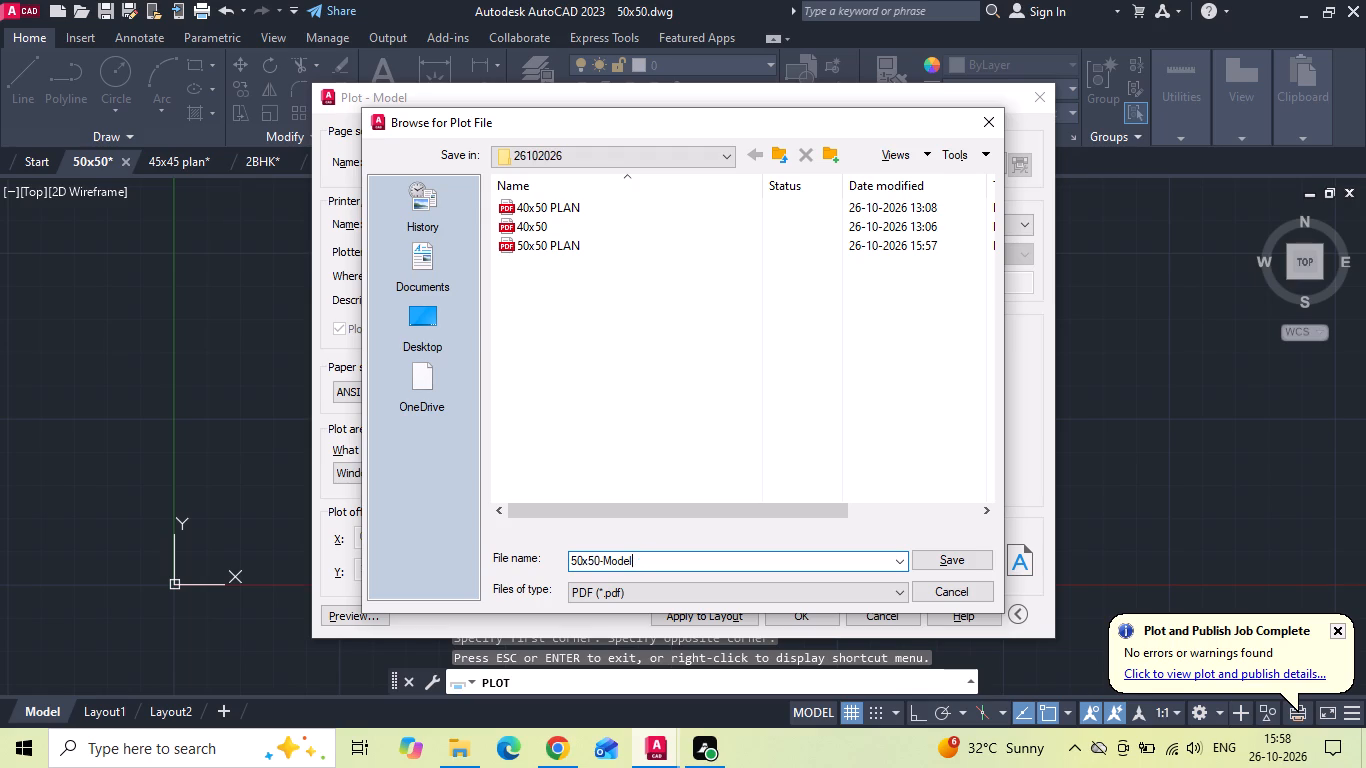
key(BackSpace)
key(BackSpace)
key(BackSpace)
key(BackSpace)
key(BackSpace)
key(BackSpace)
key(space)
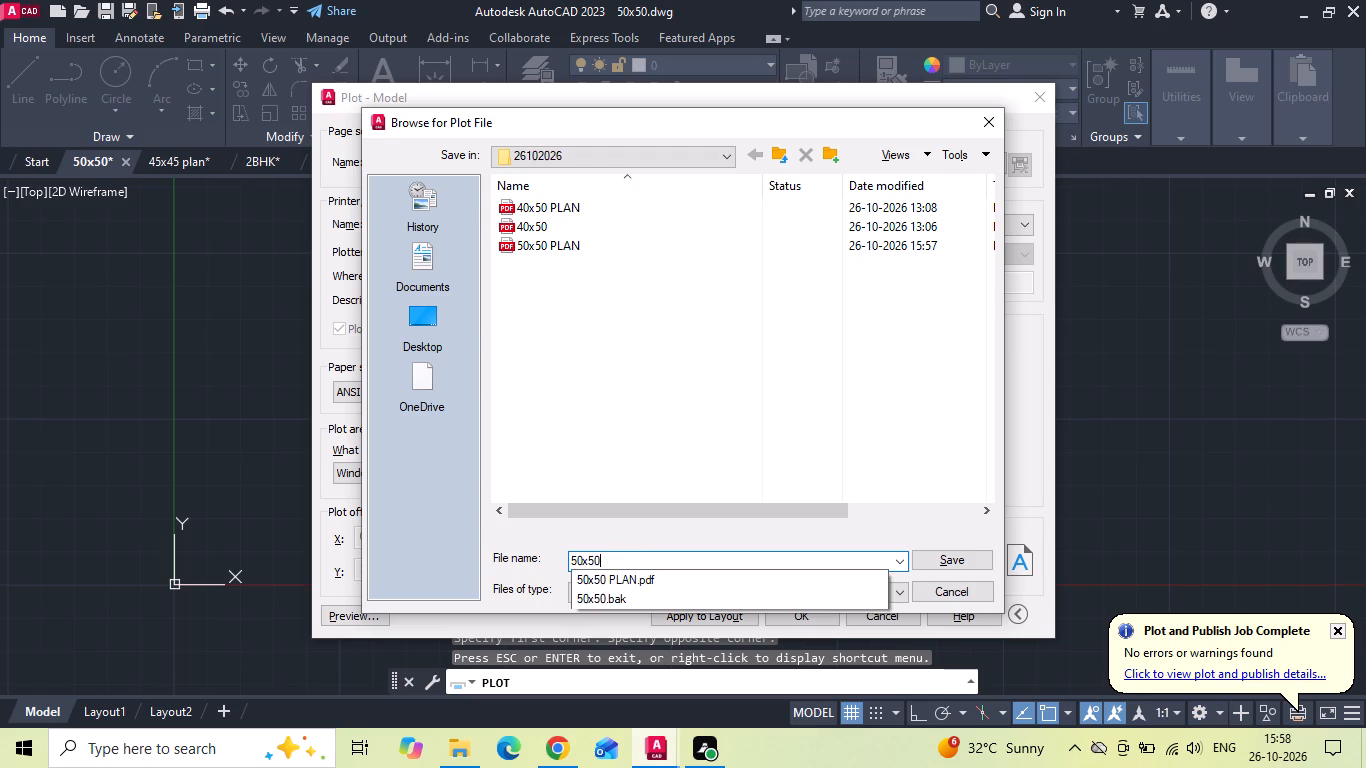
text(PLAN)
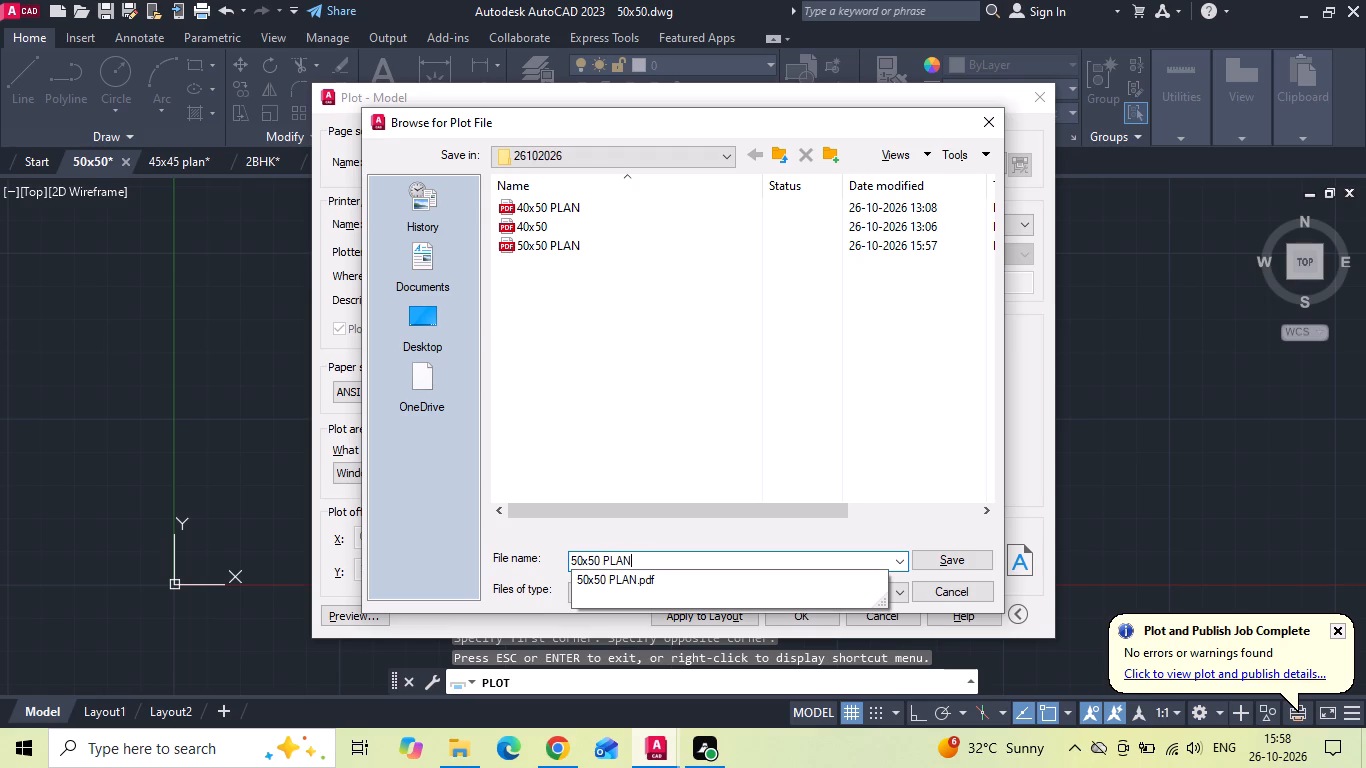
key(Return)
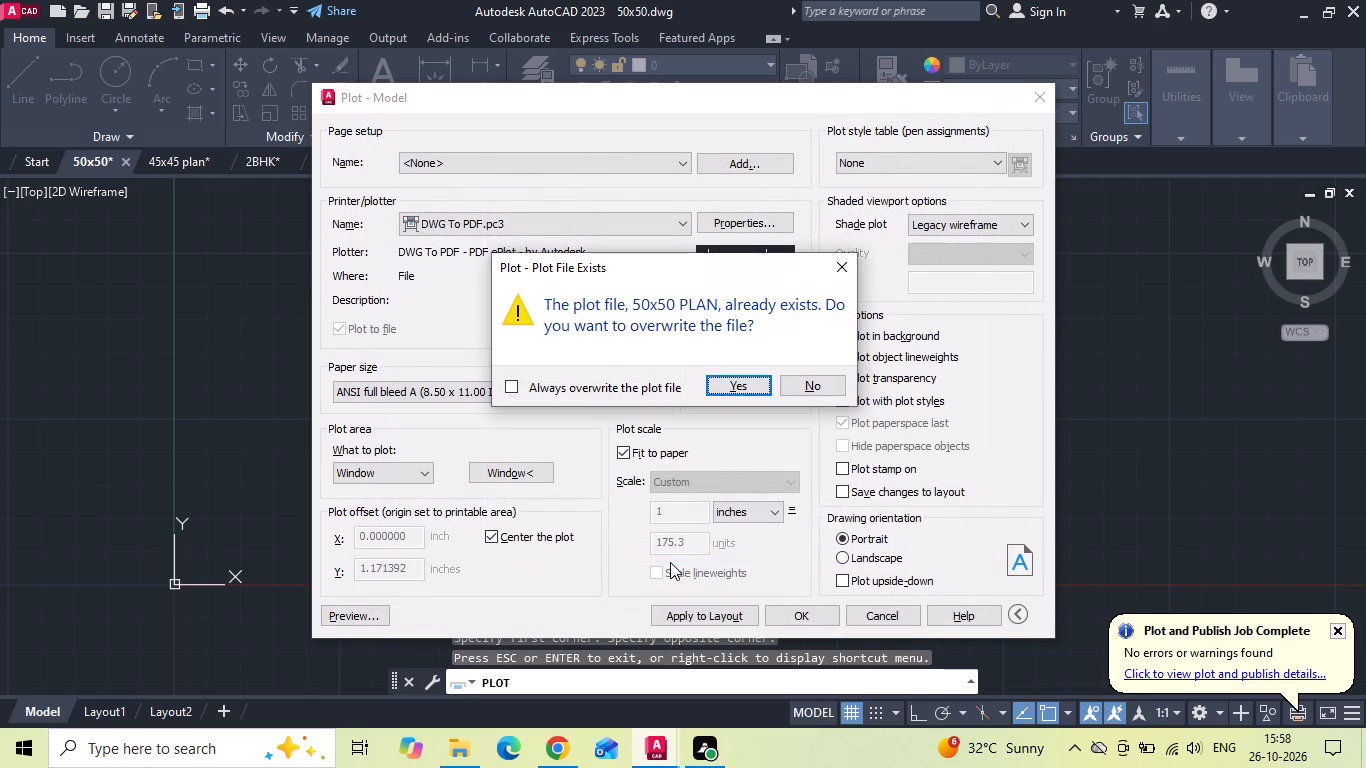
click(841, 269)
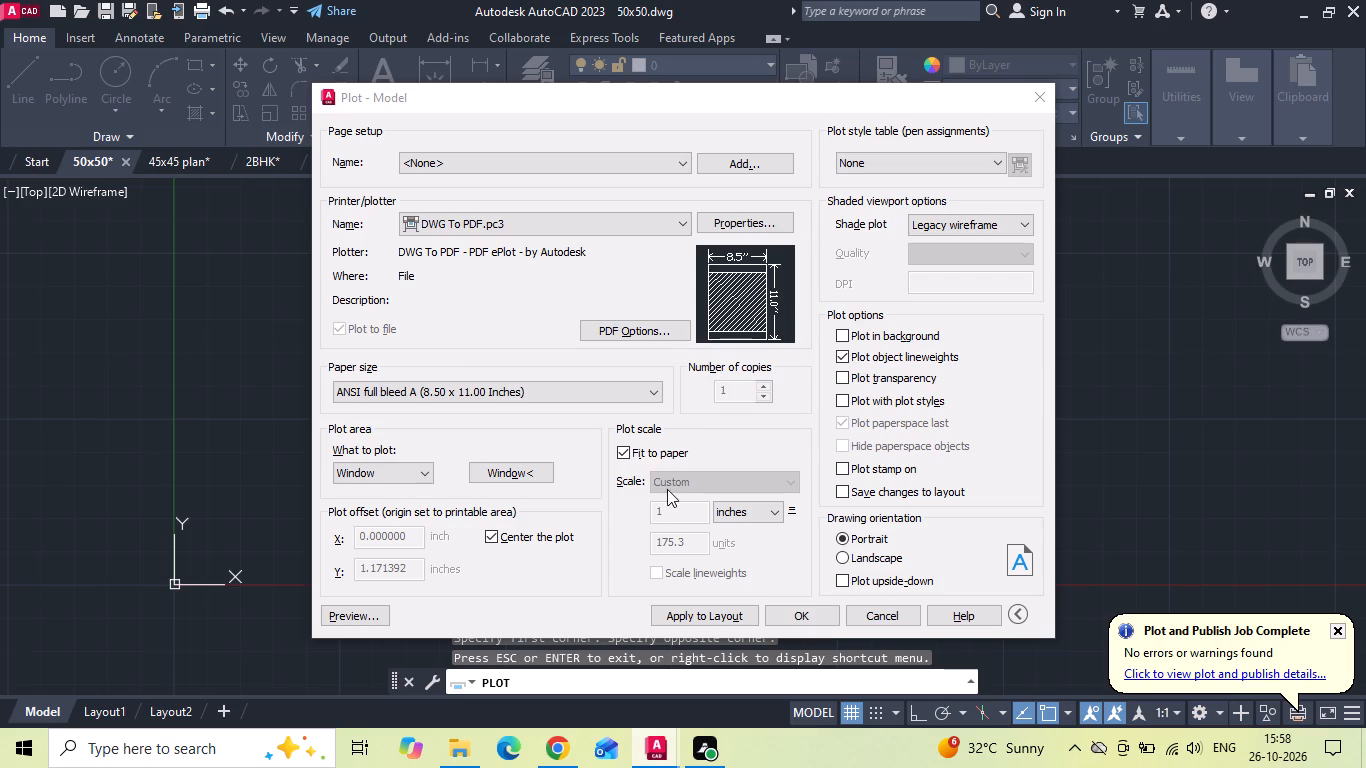
Plot the four-plan sheet to a PDF named 50x50 in the 26102026 folder, and close the opened PDF.
click(791, 613)
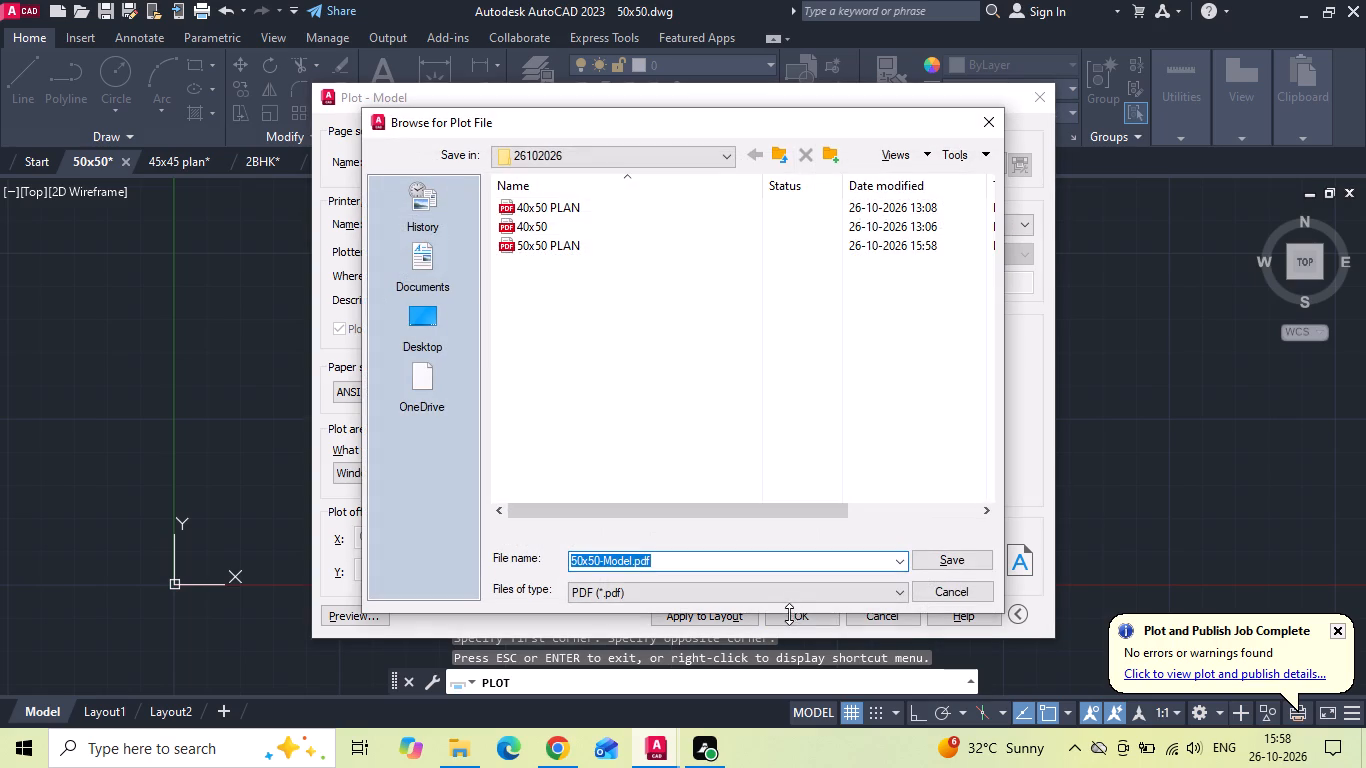
click(722, 561)
key(BackSpace)
key(BackSpace)
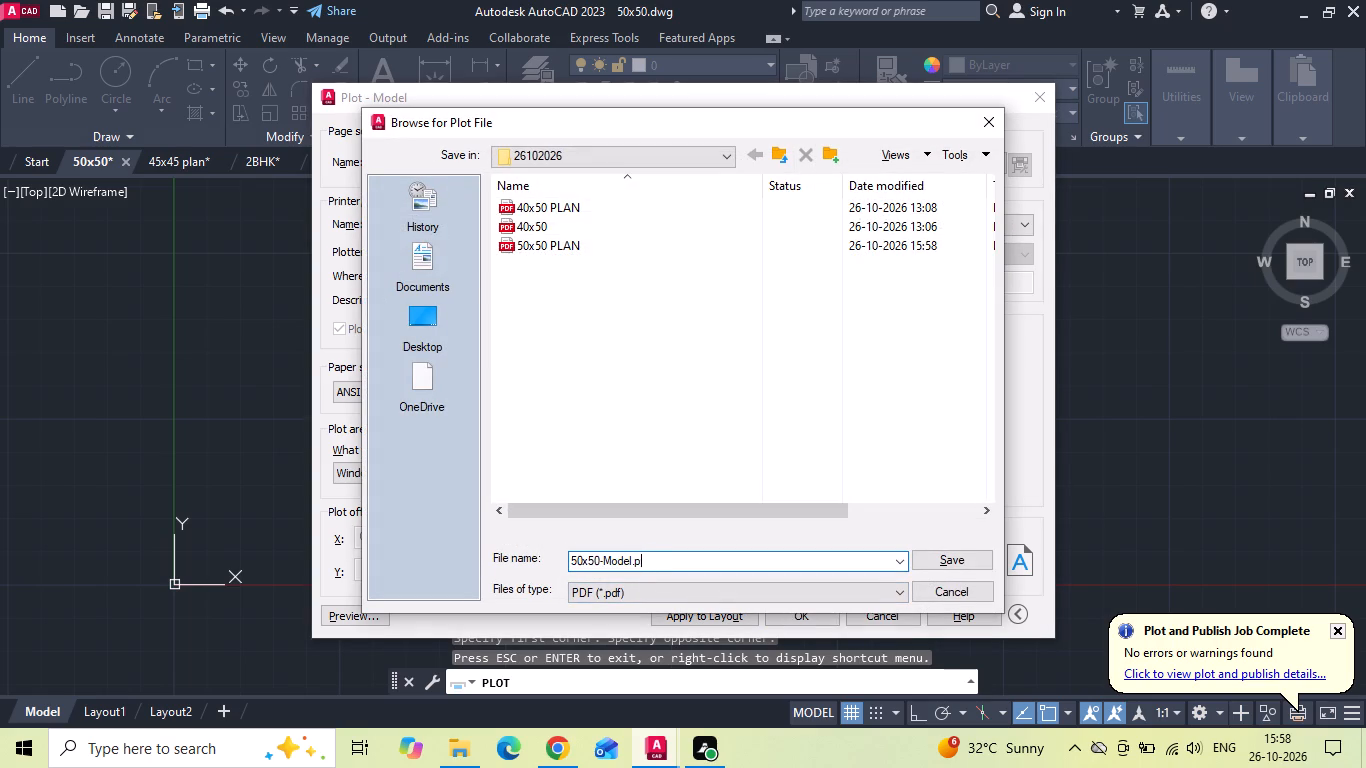
key(BackSpace)
key(BackSpace)
key(BackSpace)
key(BackSpace)
key(BackSpace)
key(BackSpace)
key(BackSpace)
key(BackSpace)
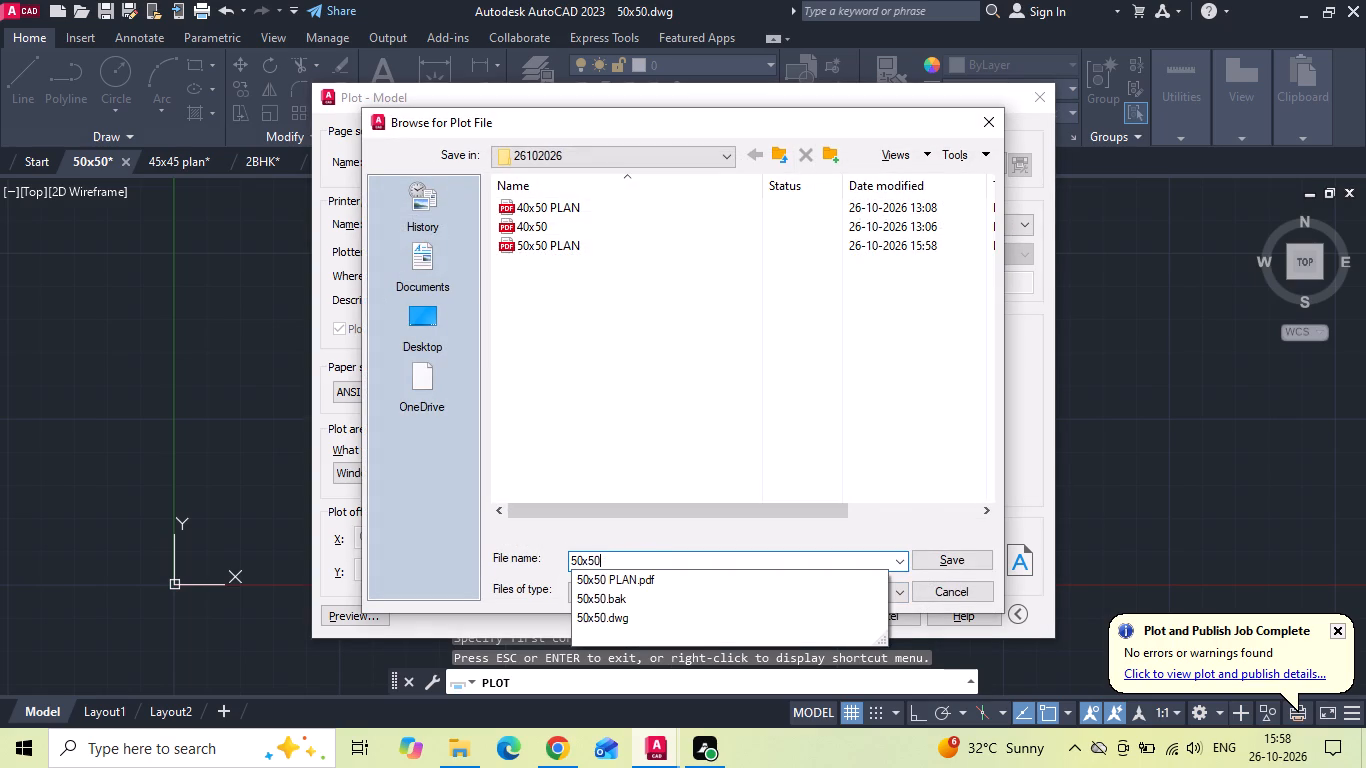
key(Return)
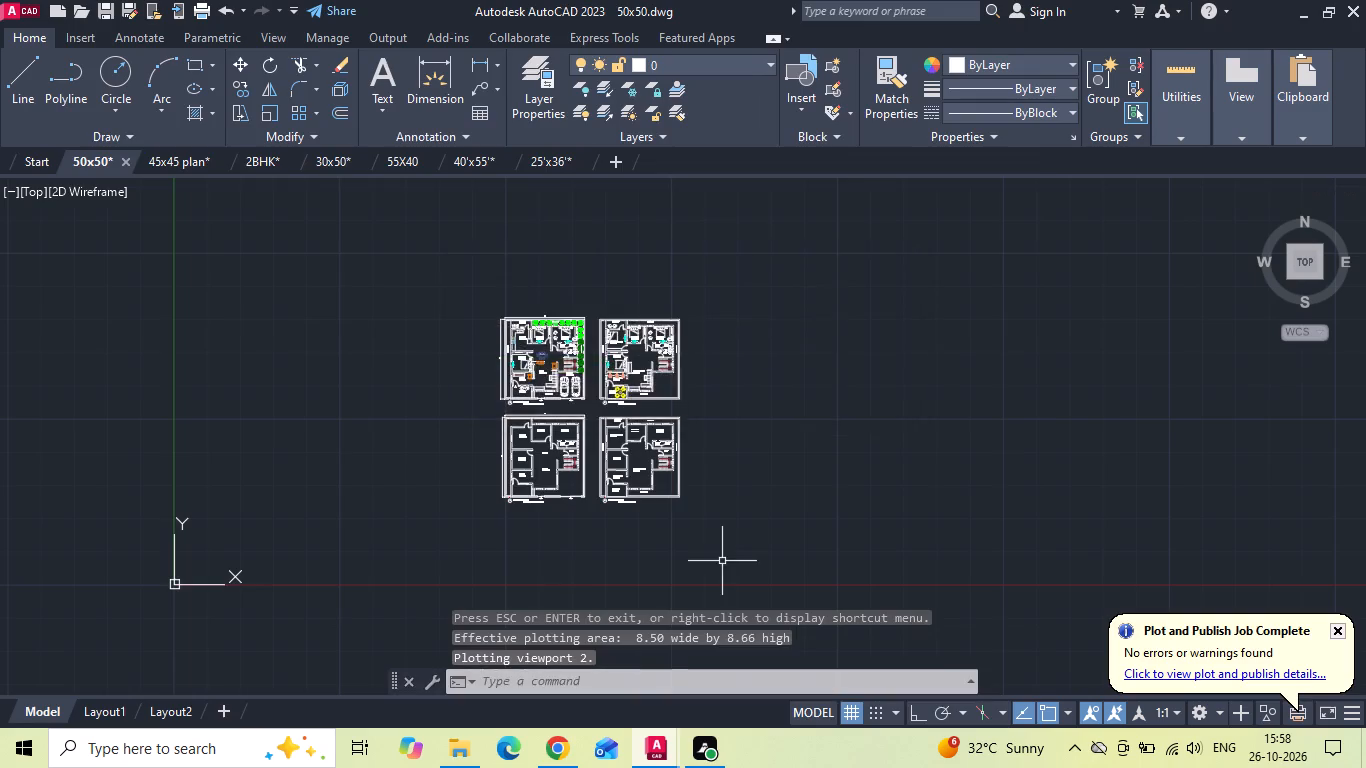
click(1025, 29)
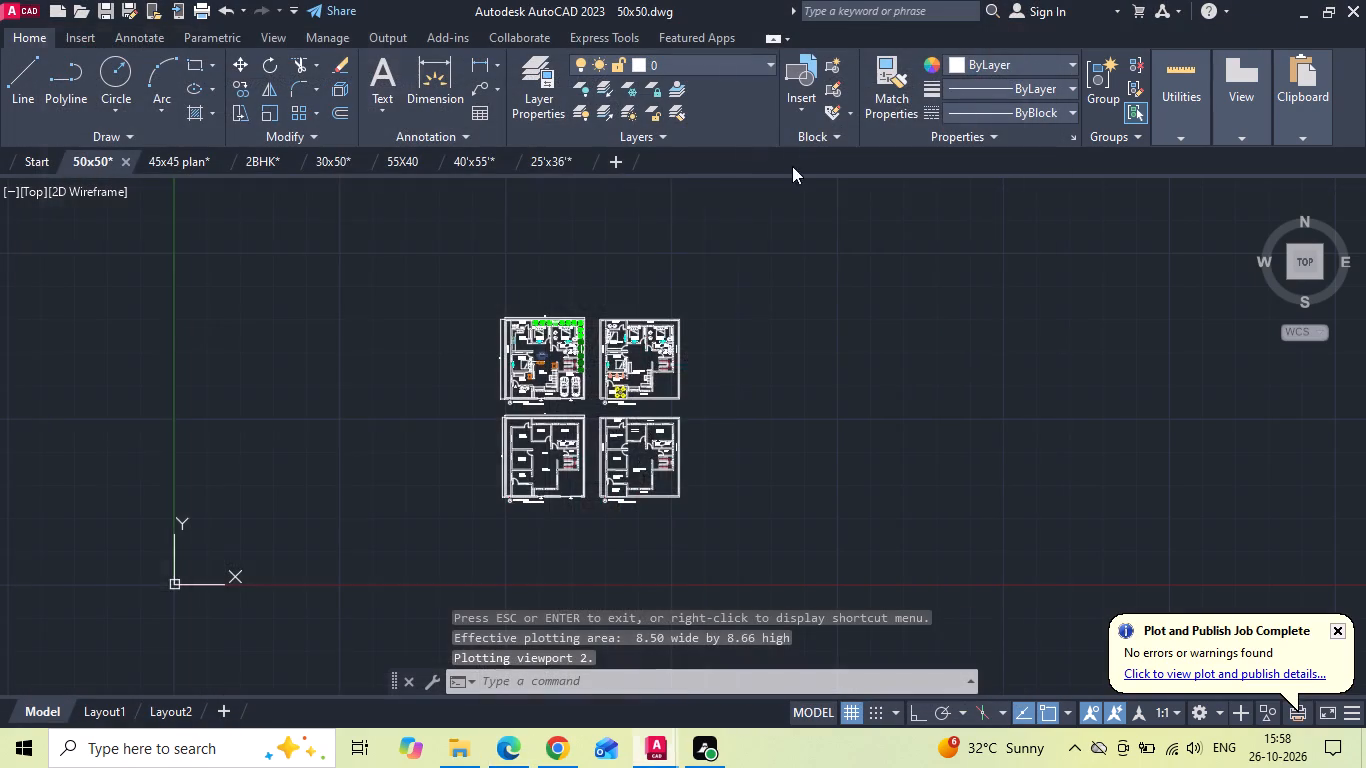
Set up a single-sheet plot with the previous plot settings, window only the furnished ground floor plan, and preview it.
scroll(641, 292, up, 2)
scroll(458, 383, up, 1)
text(PLOT)
key(space)
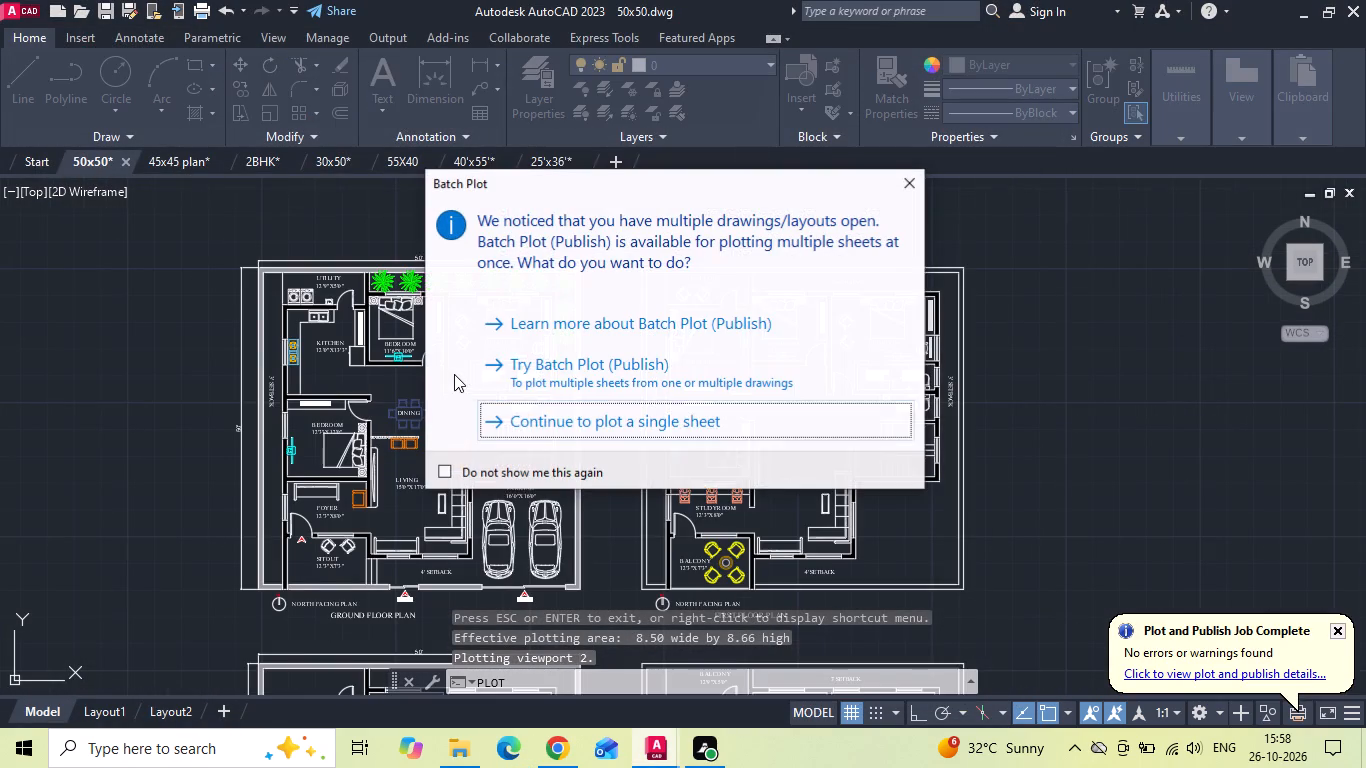
click(511, 416)
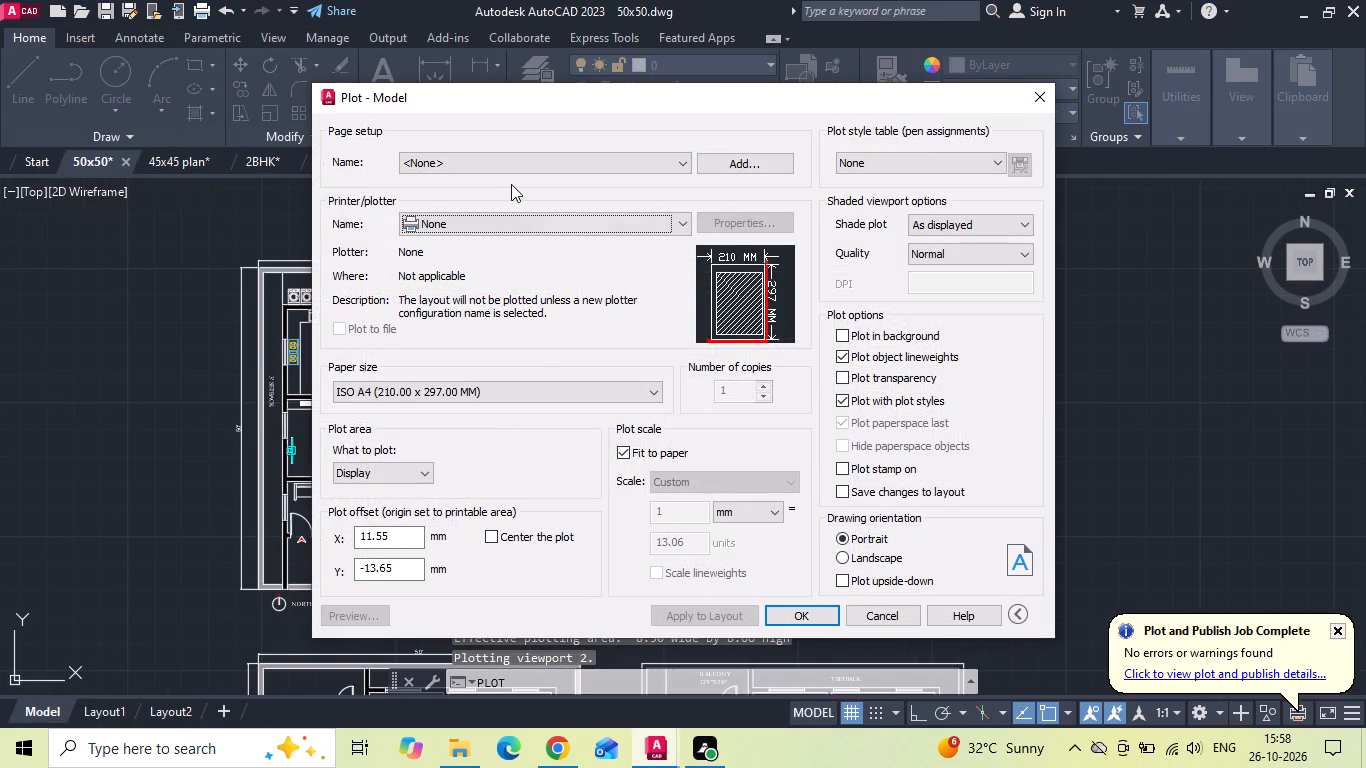
click(508, 169)
click(475, 193)
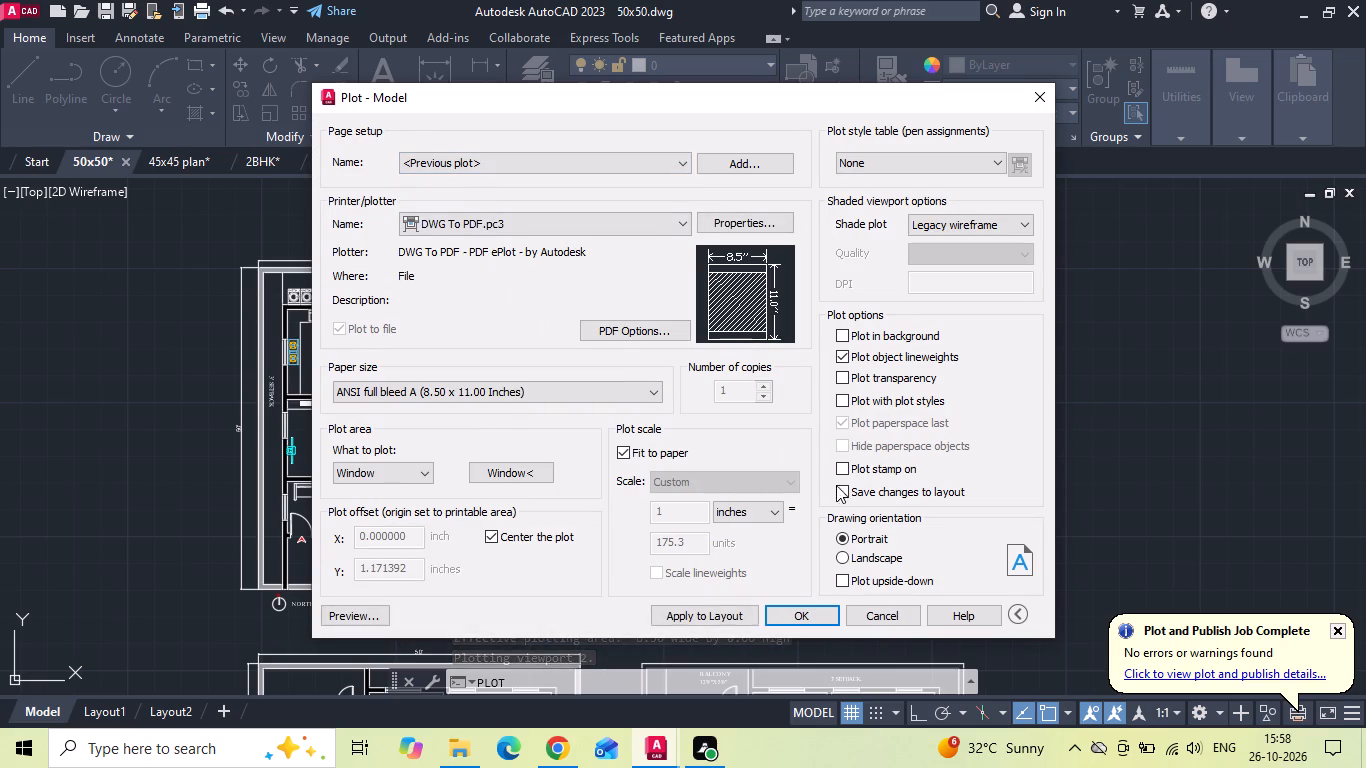
click(540, 475)
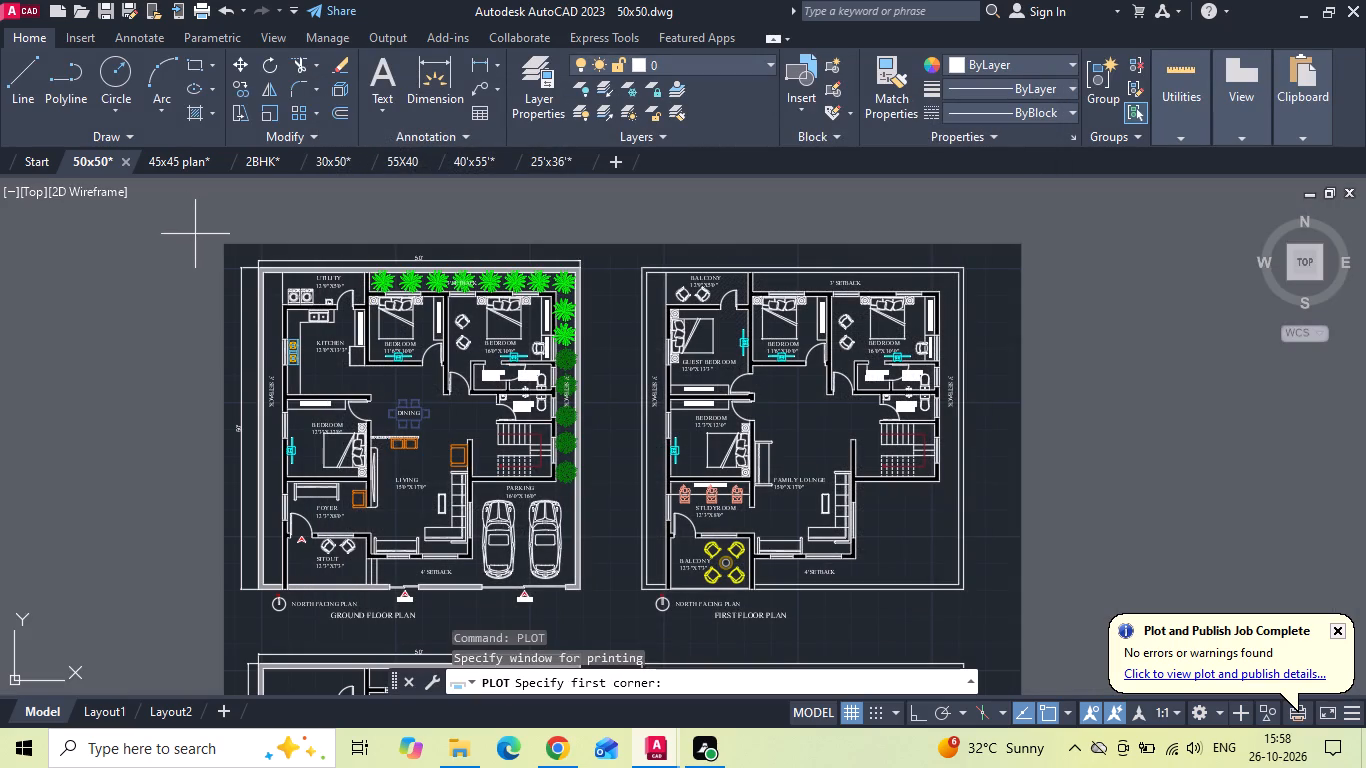
drag(224, 243, 225, 253)
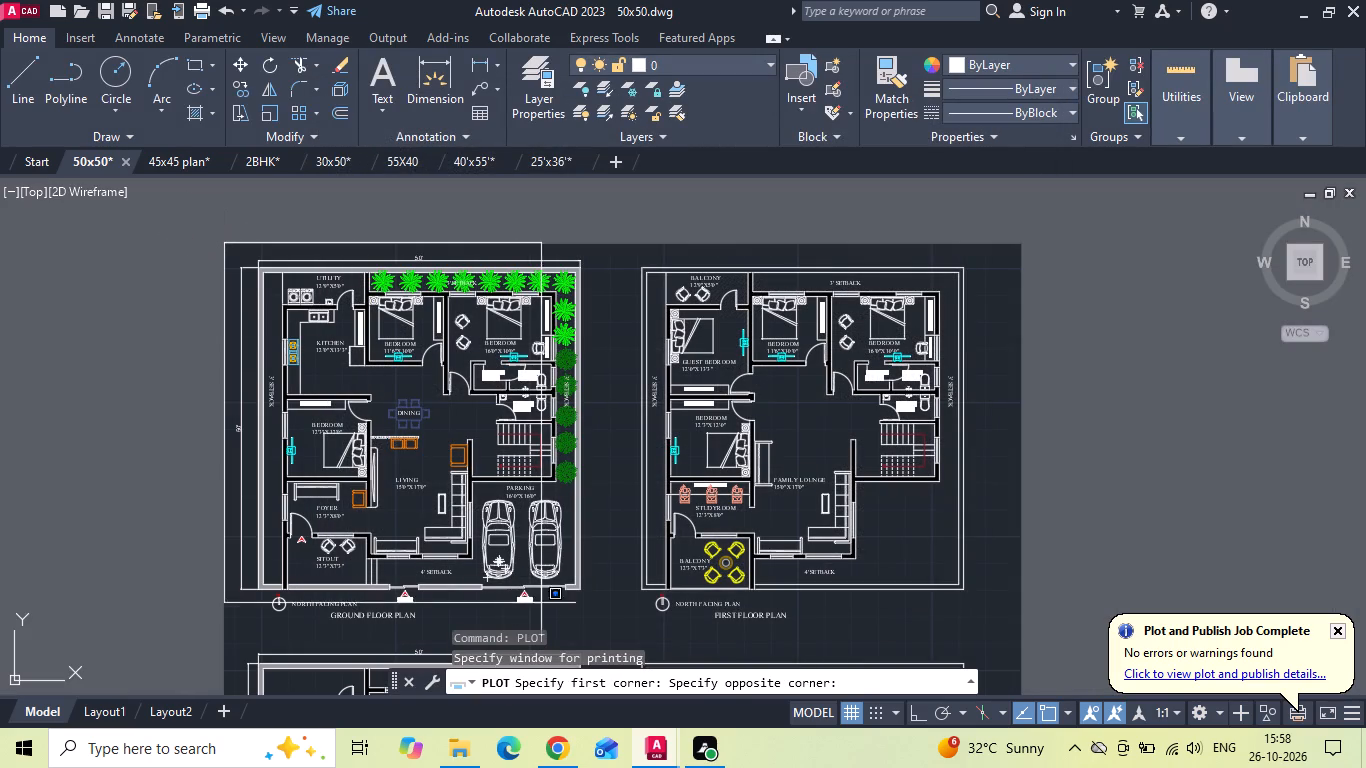
click(600, 628)
click(373, 616)
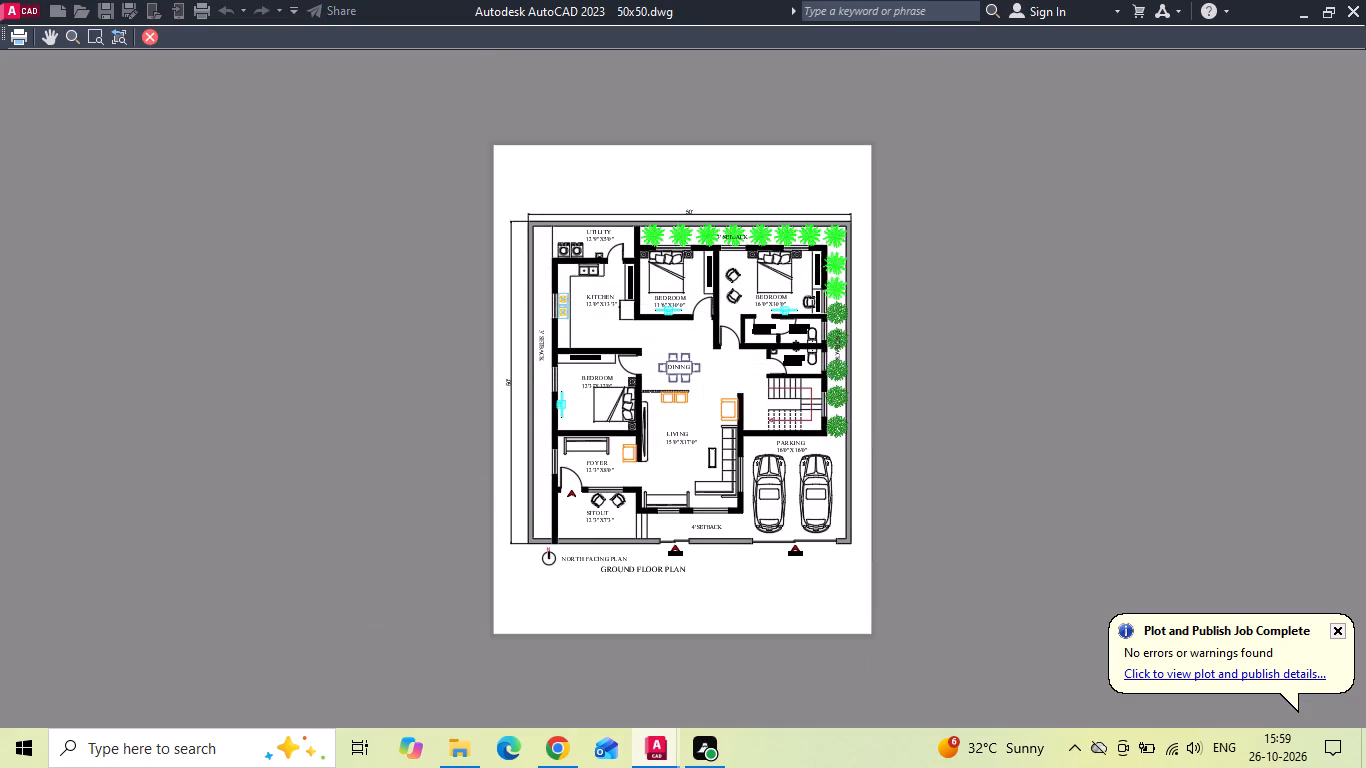
key(Return)
key(Return)
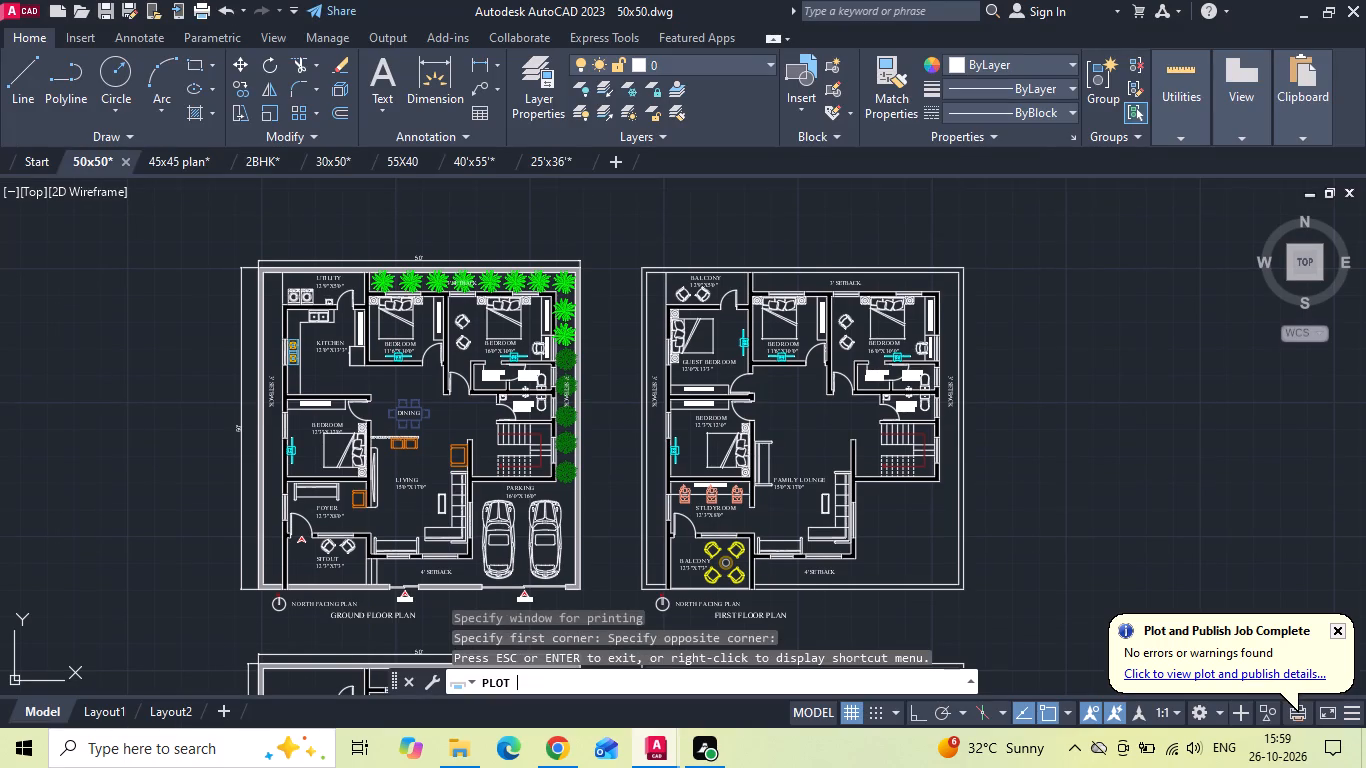
Plot the furnished ground floor sheet to a PDF named 50x50 GF in the 26102026 folder, and close the opened PDF.
click(794, 618)
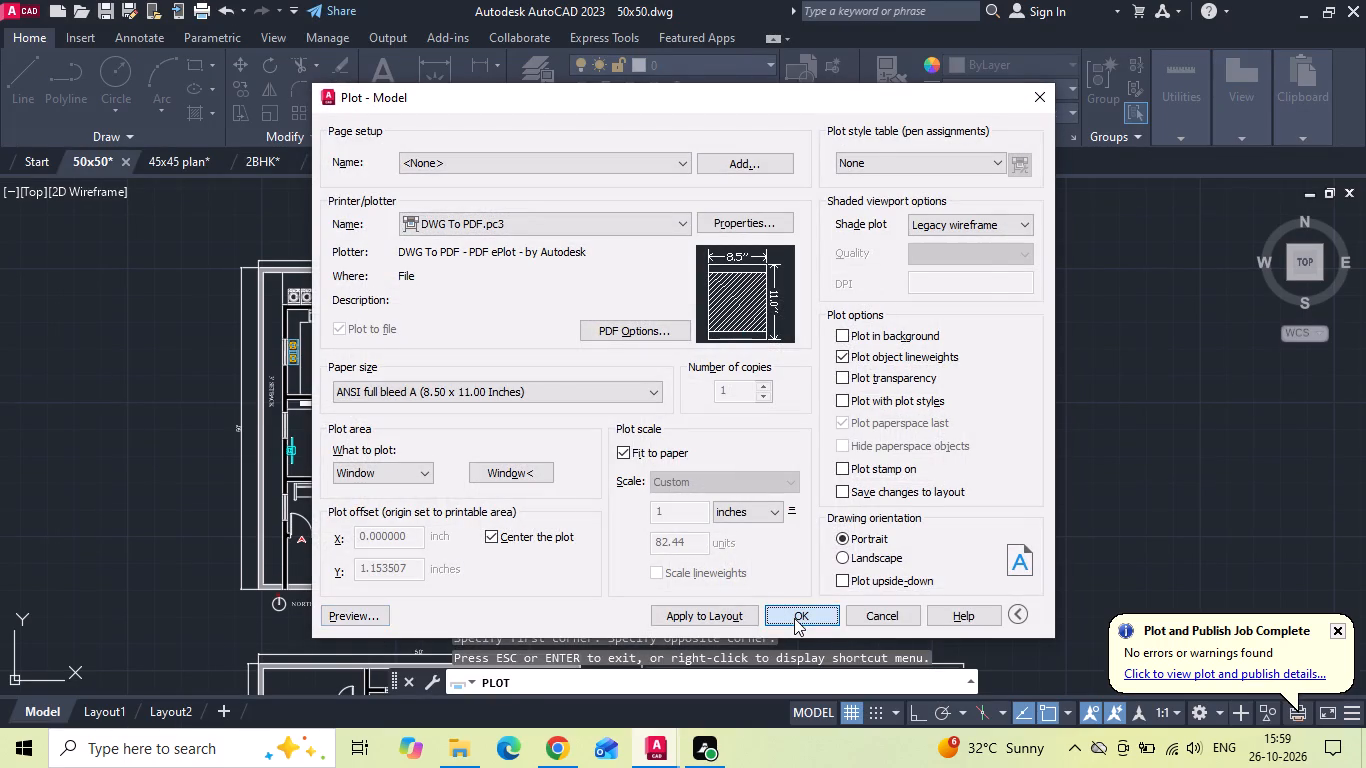
click(690, 563)
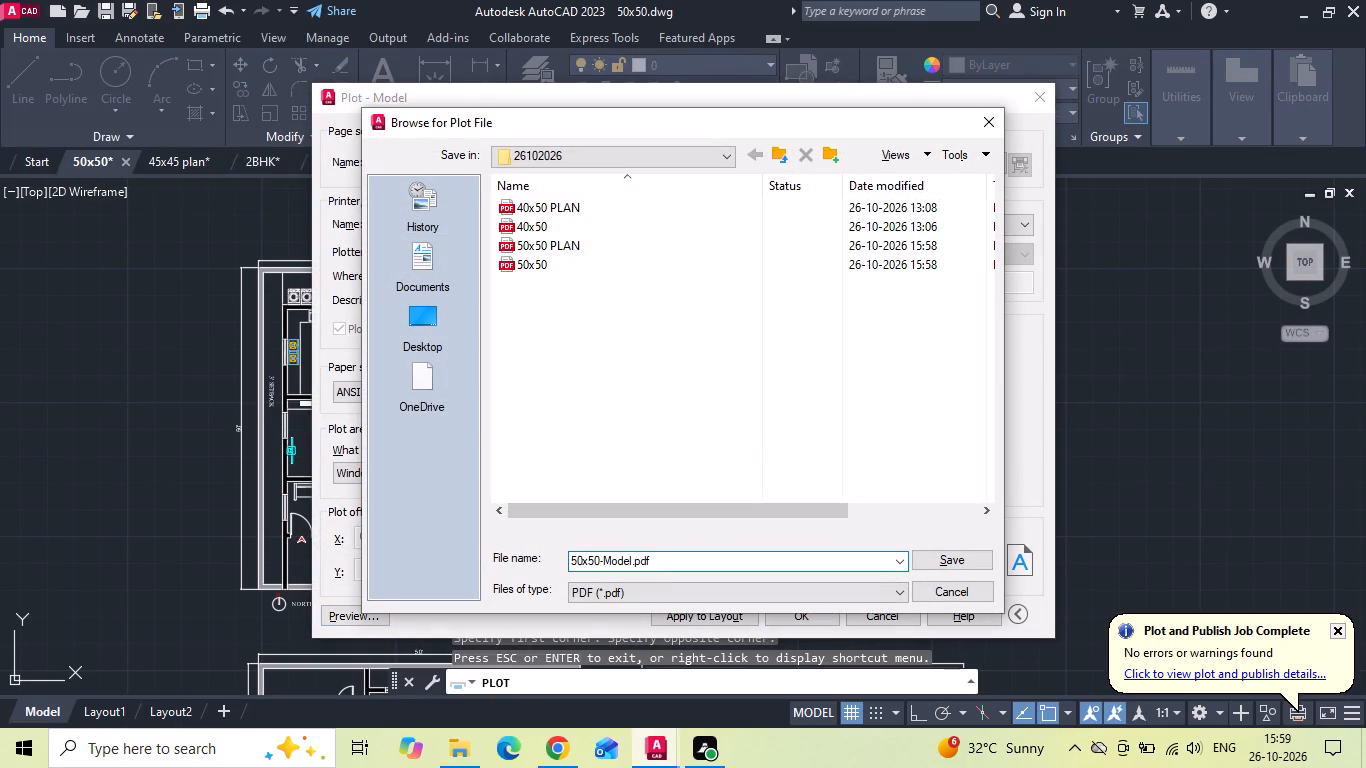
key(BackSpace)
key(BackSpace)
key(BackSpace)
key(BackSpace)
key(BackSpace)
key(BackSpace)
key(BackSpace)
key(BackSpace)
key(BackSpace)
key(BackSpace)
key(space)
text(GF)
key(Return)
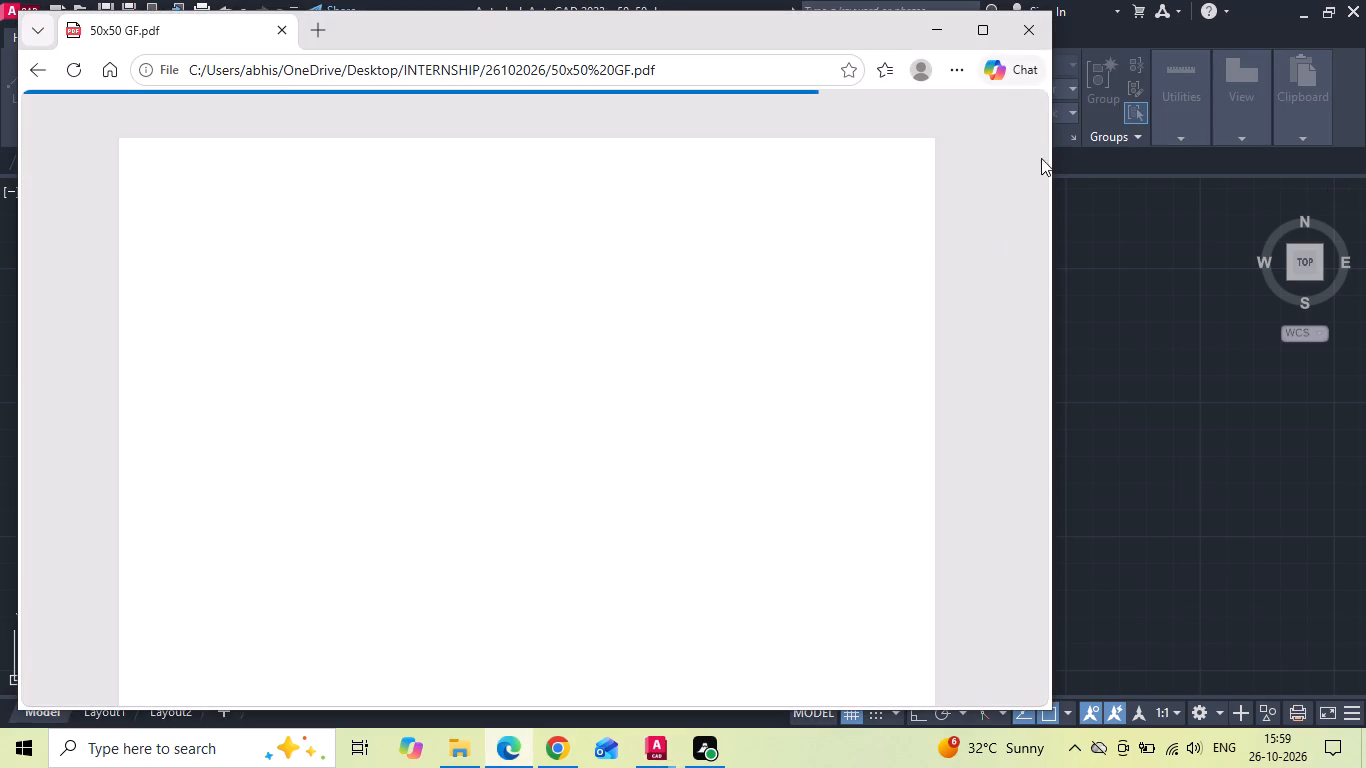
click(1024, 39)
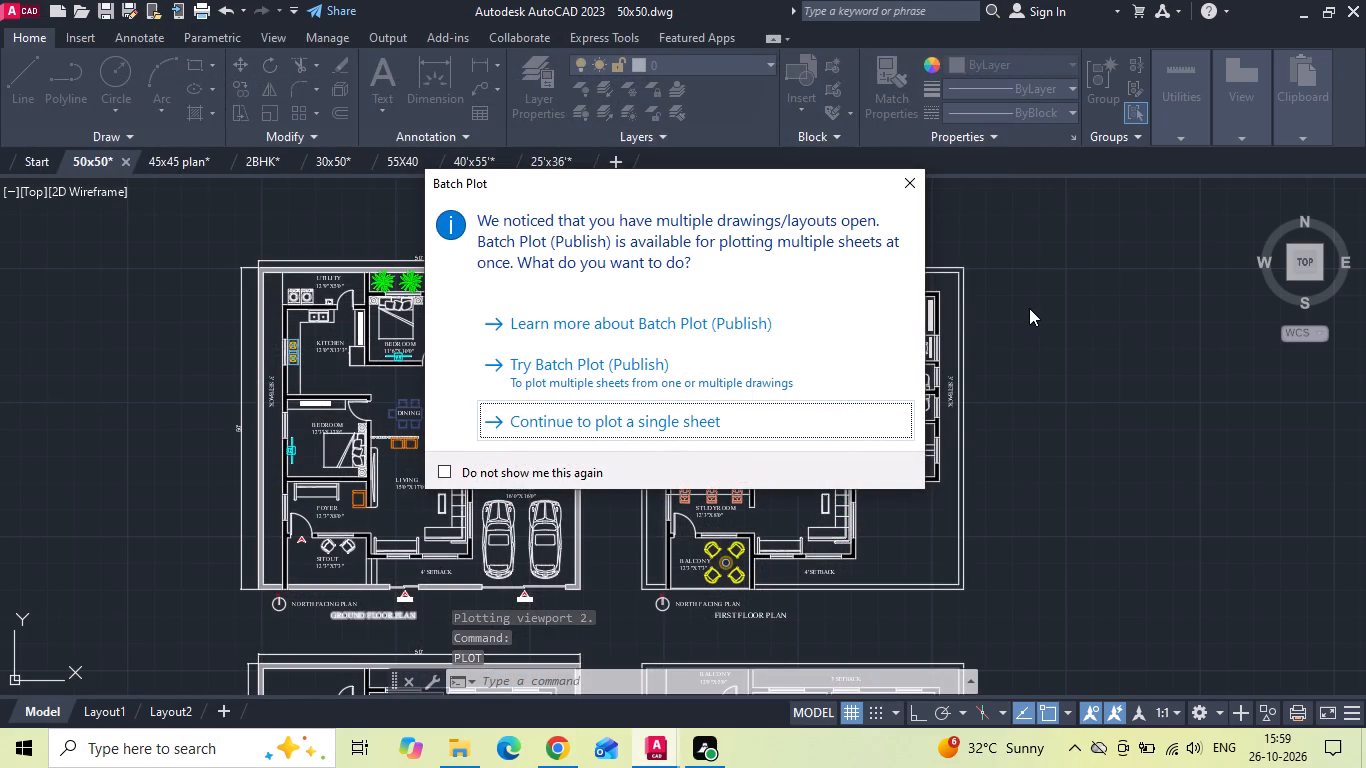
Set up a single-sheet plot with the previous plot settings, window only the furnished first floor plan, and preview it.
click(683, 425)
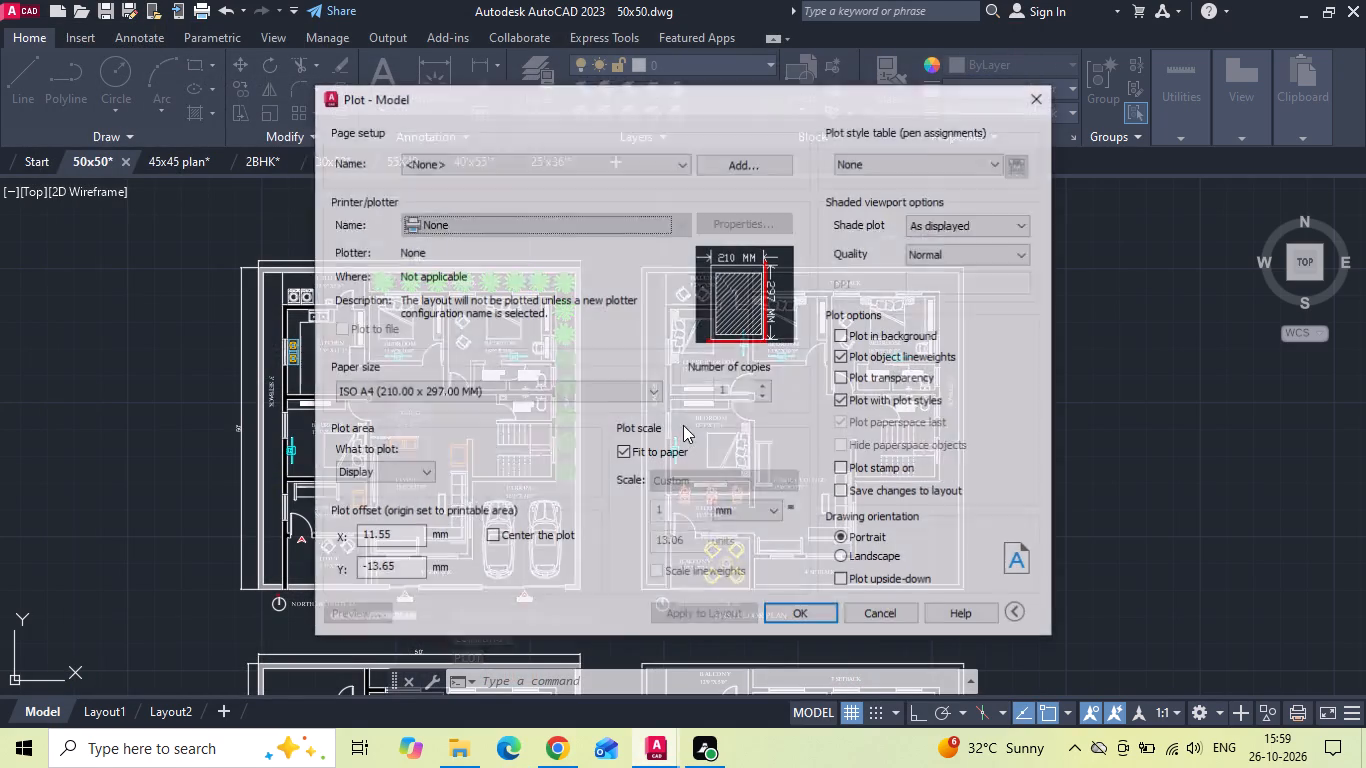
click(498, 169)
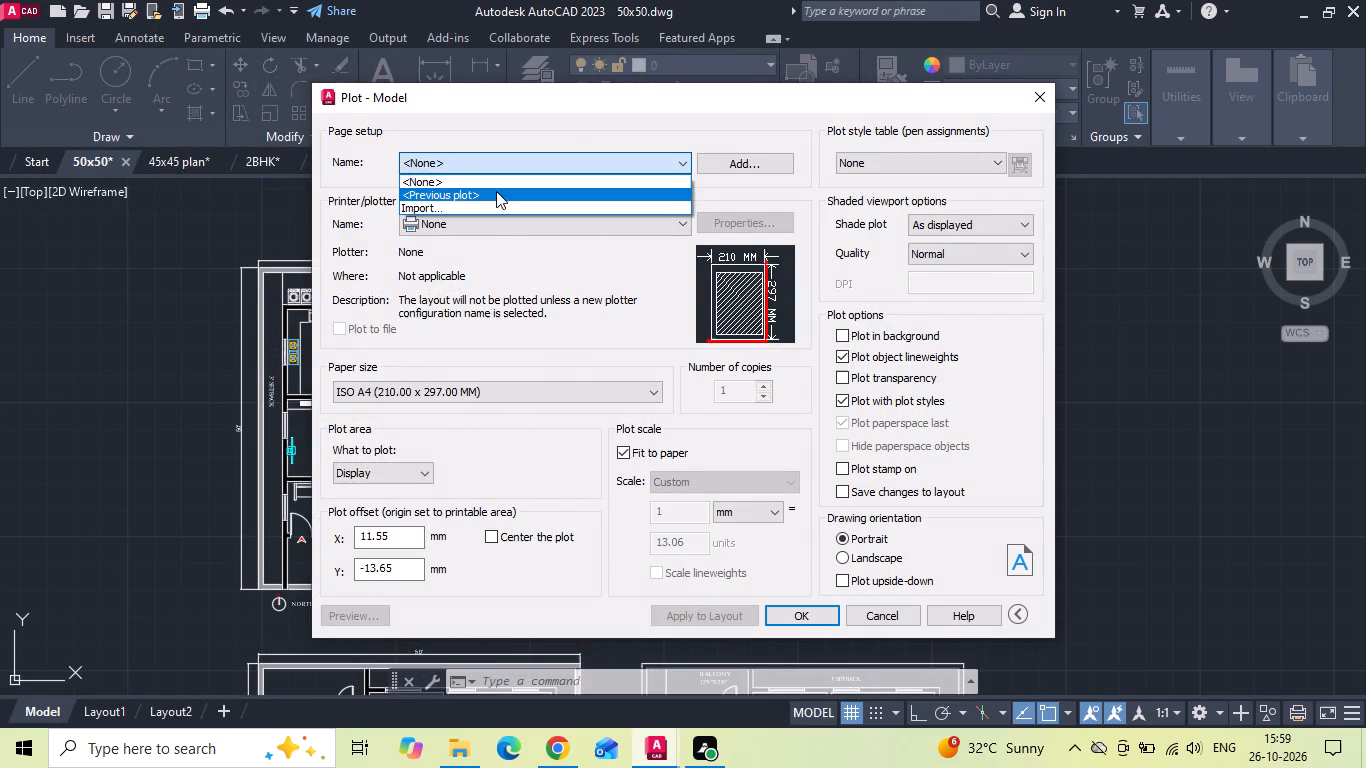
click(496, 191)
click(494, 475)
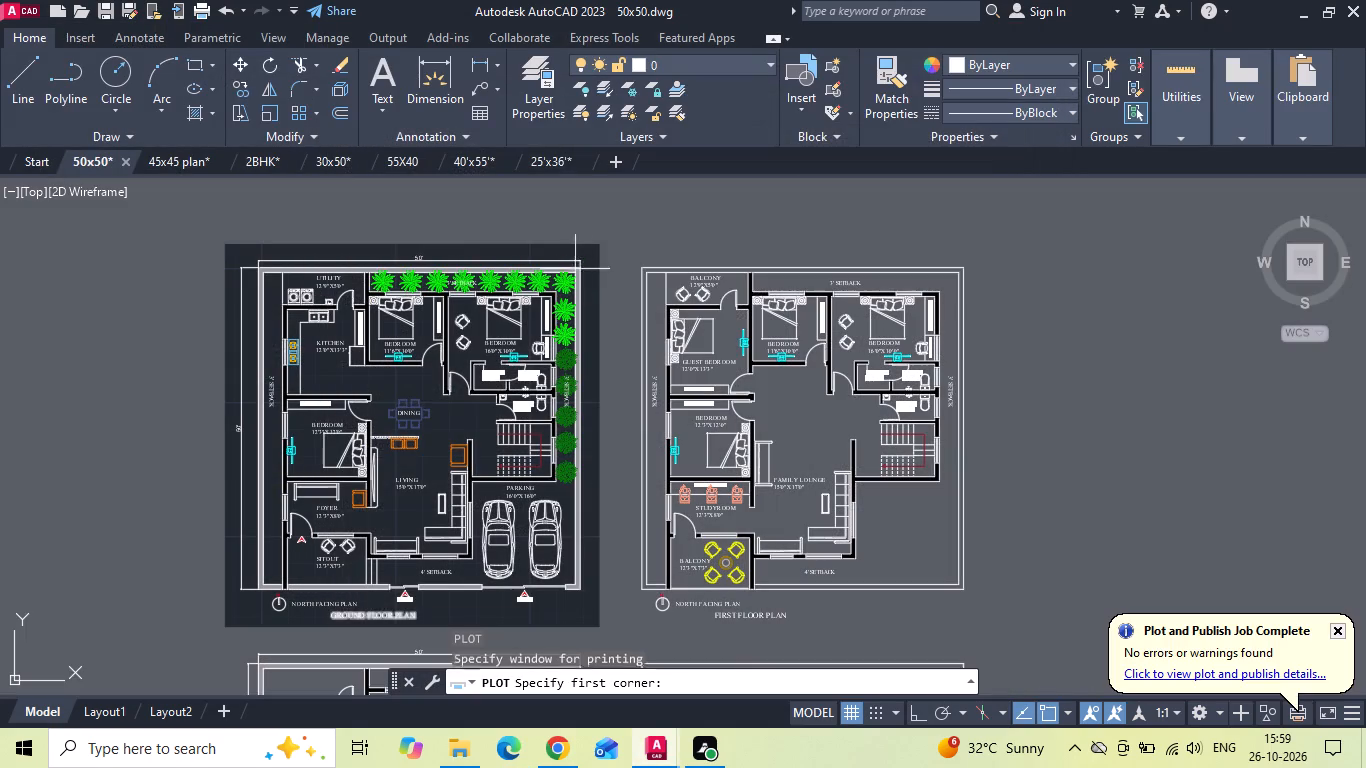
click(629, 246)
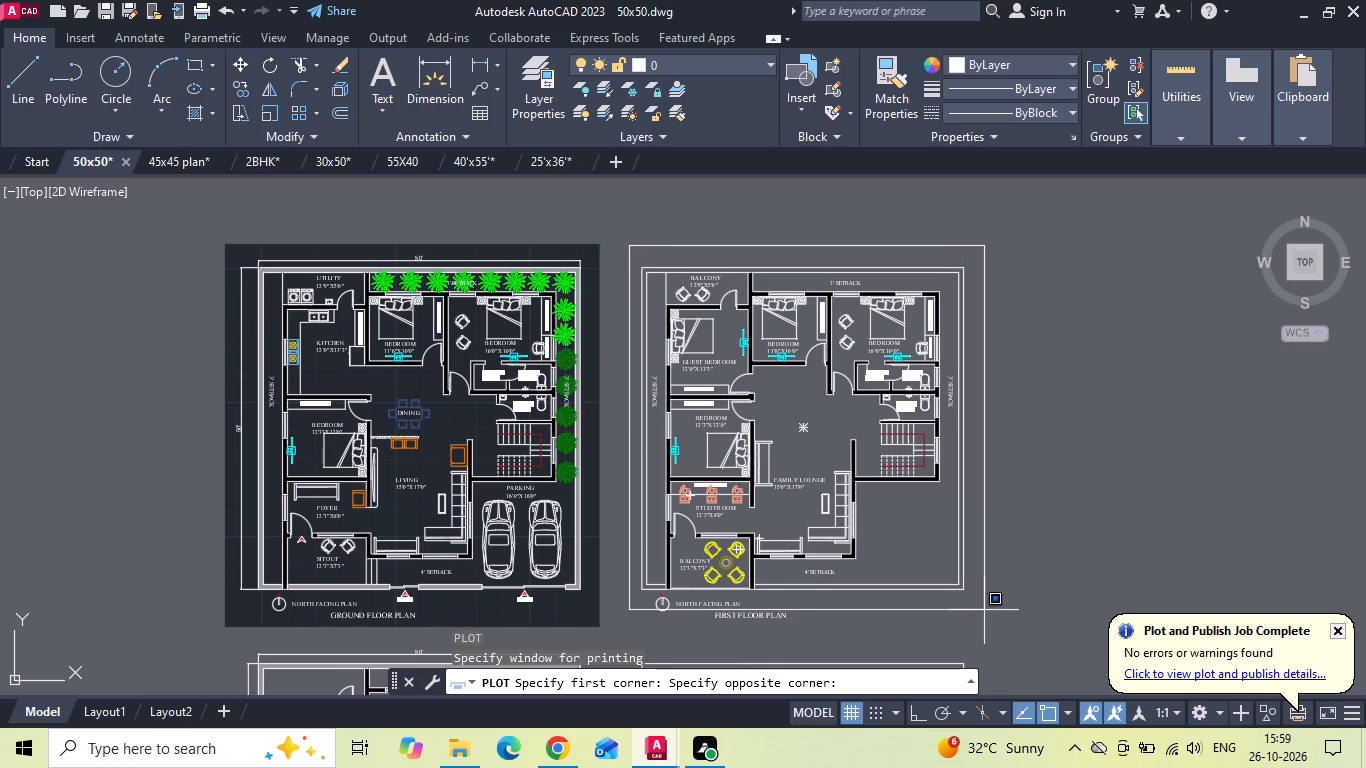
click(997, 630)
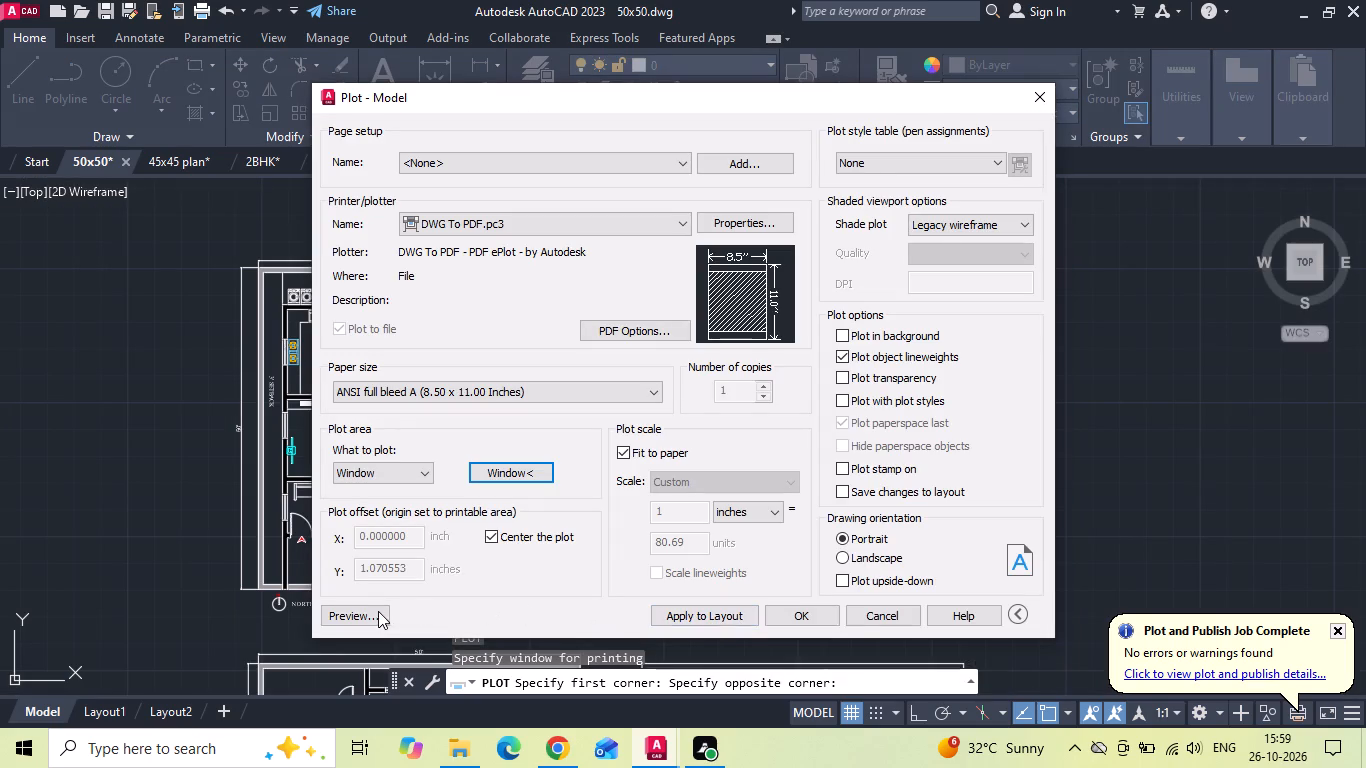
click(376, 612)
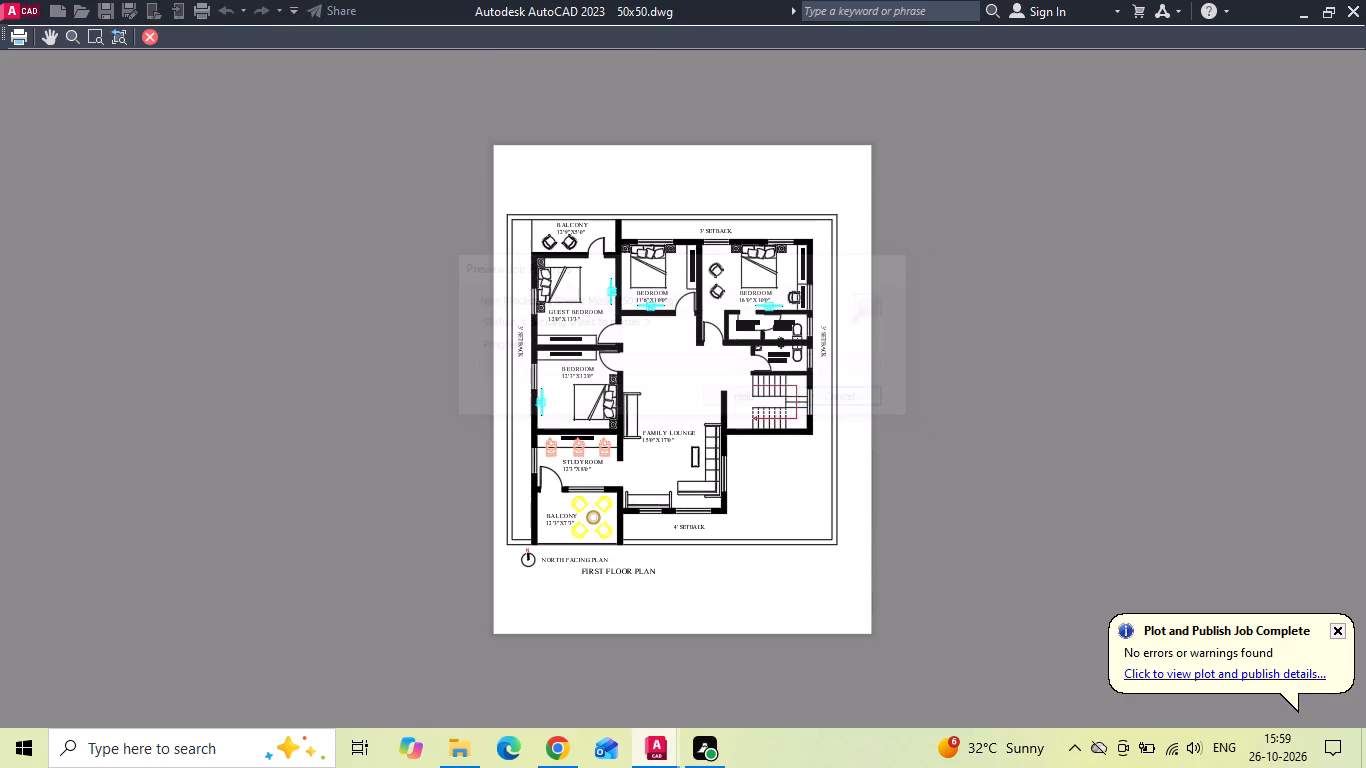
Plot the furnished first floor sheet to a PDF named 50x50 FF in the 26102026 folder, and close the opened PDF.
key(Return)
key(Return)
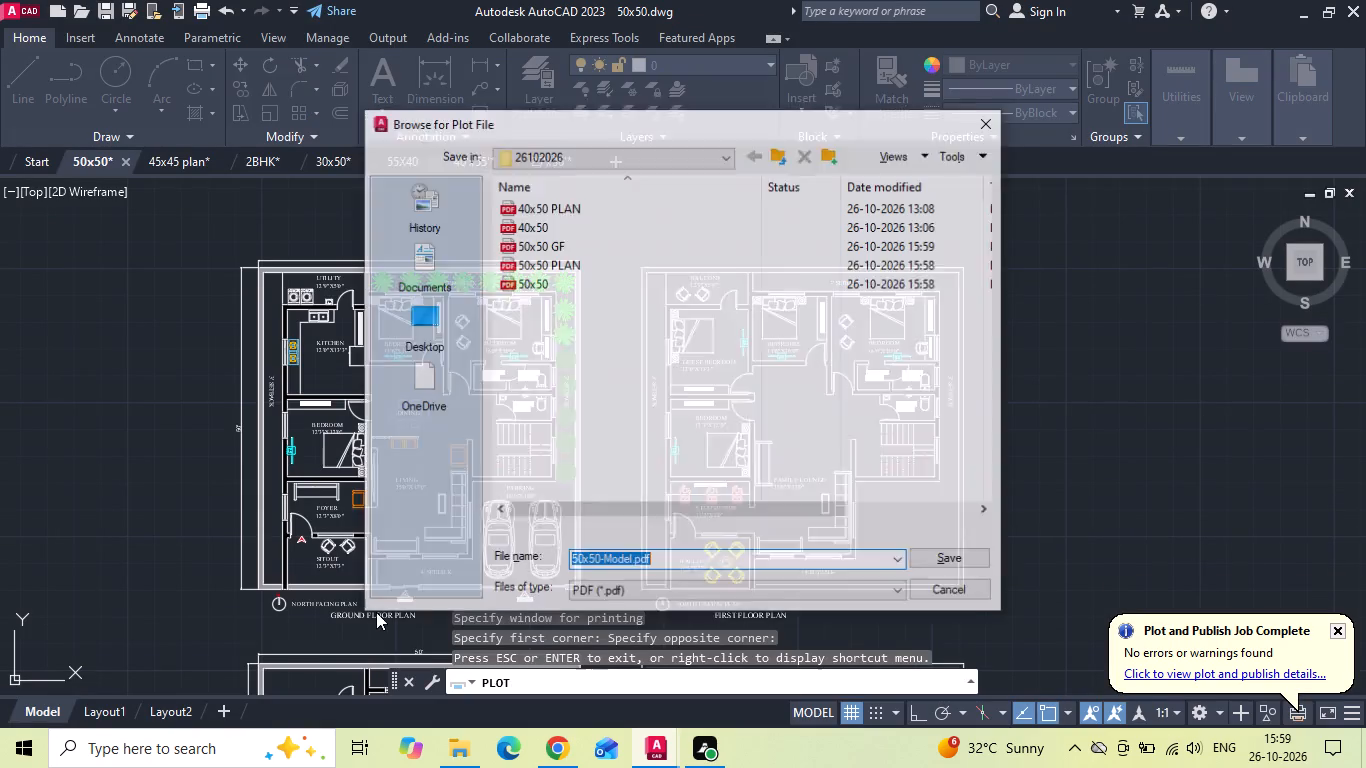
click(672, 562)
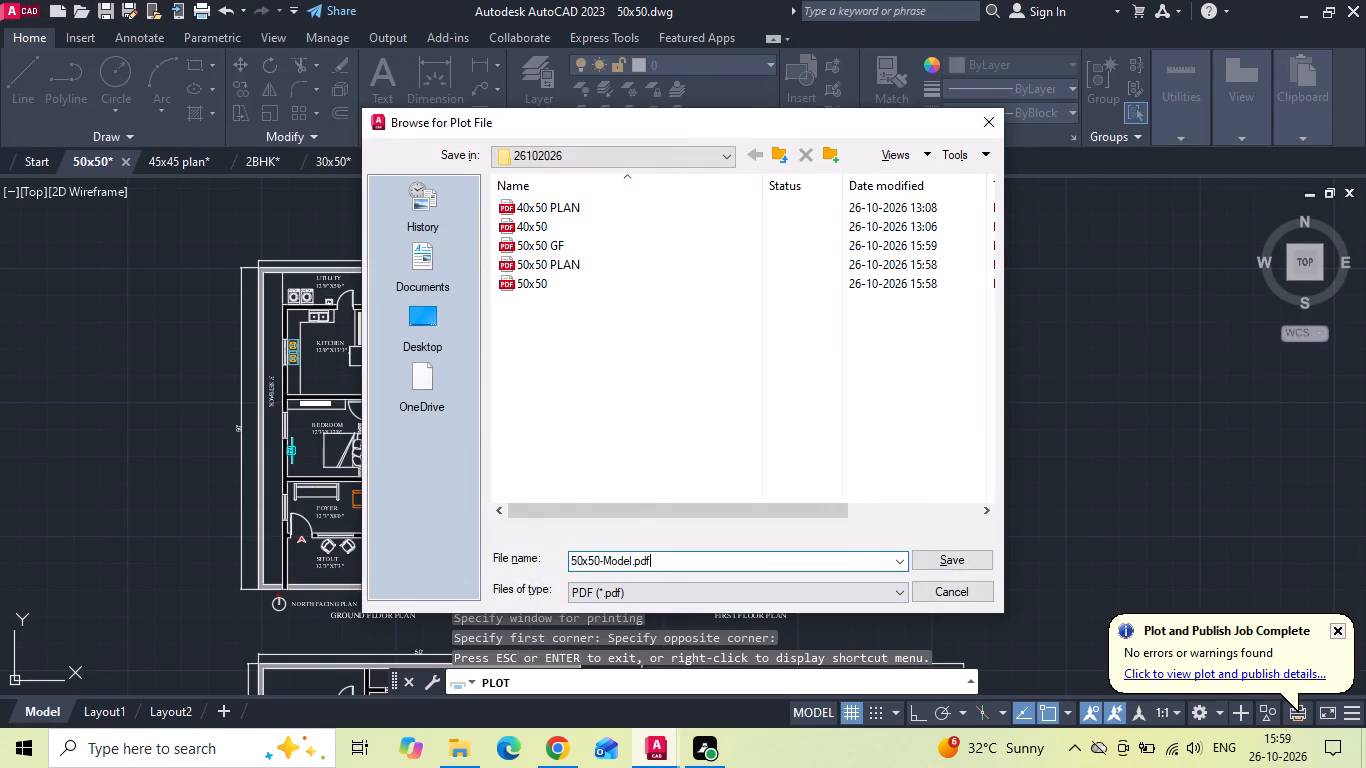
key(BackSpace)
key(BackSpace)
key(BackSpace)
key(BackSpace)
key(BackSpace)
key(BackSpace)
key(BackSpace)
key(BackSpace)
key(BackSpace)
key(BackSpace)
key(space)
text(FF)
key(Return)
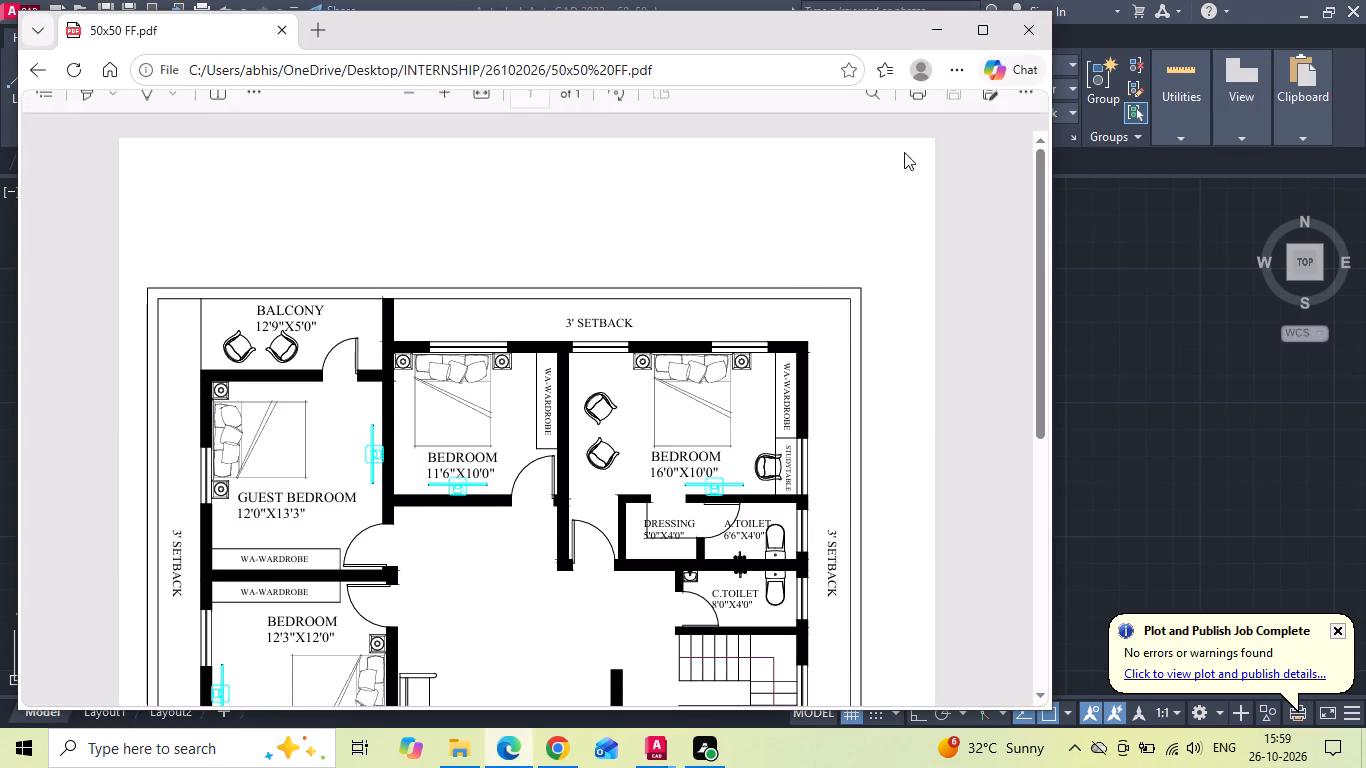
click(1009, 31)
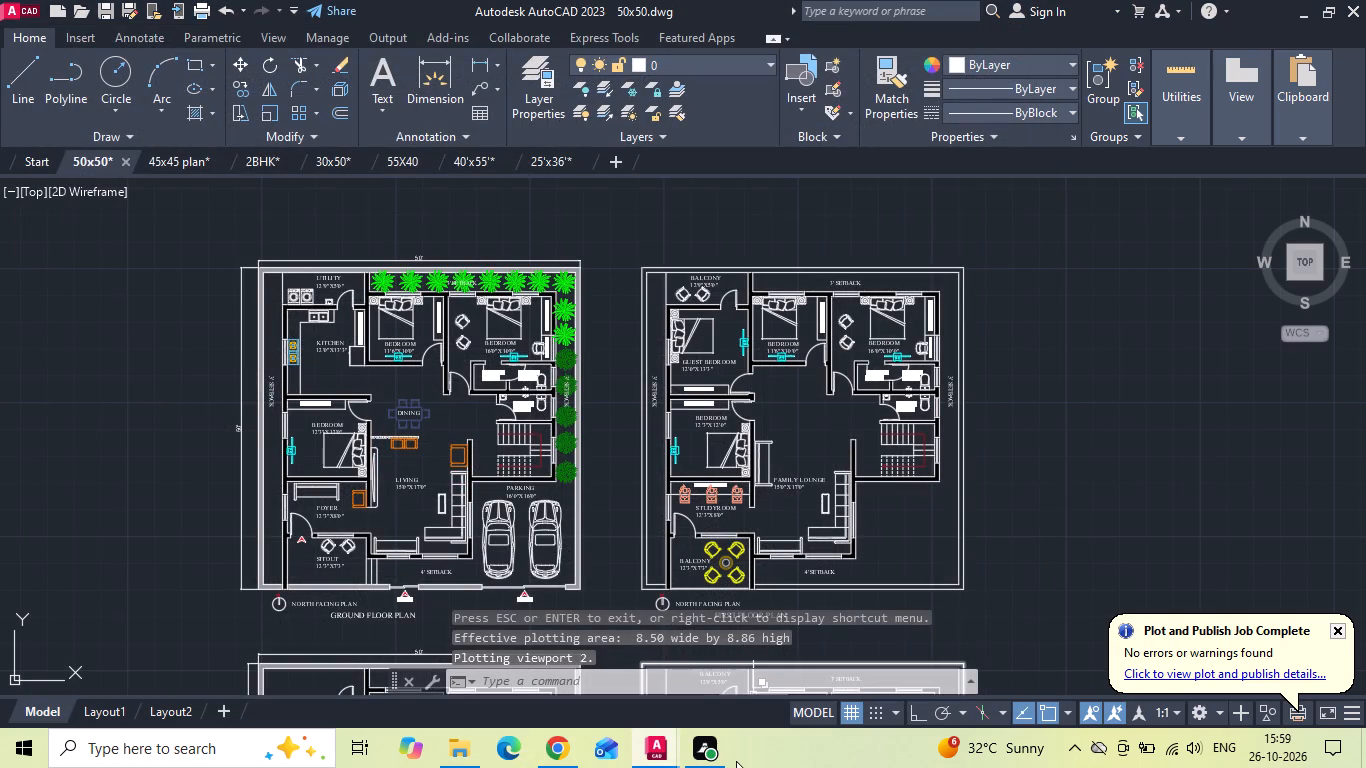
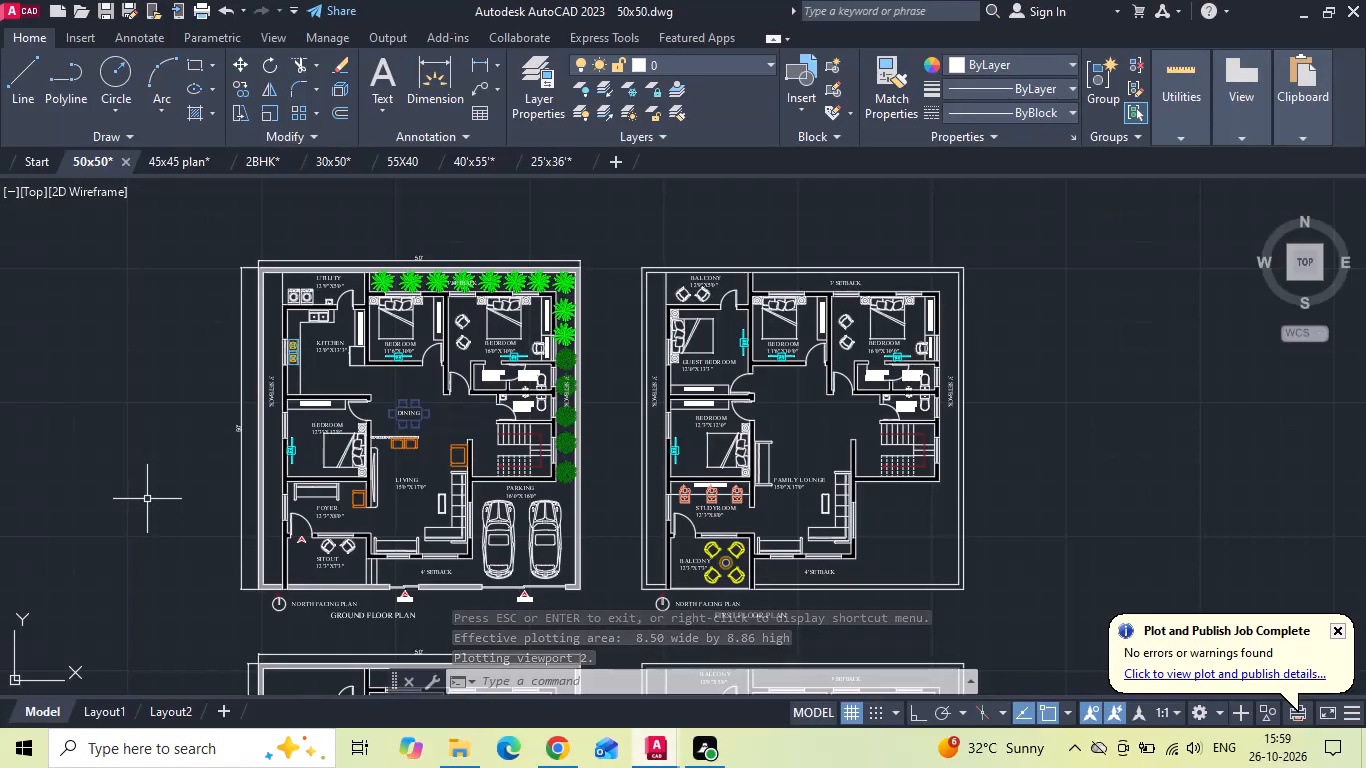
Save the 50x50 drawing.
key(ctrl+s)
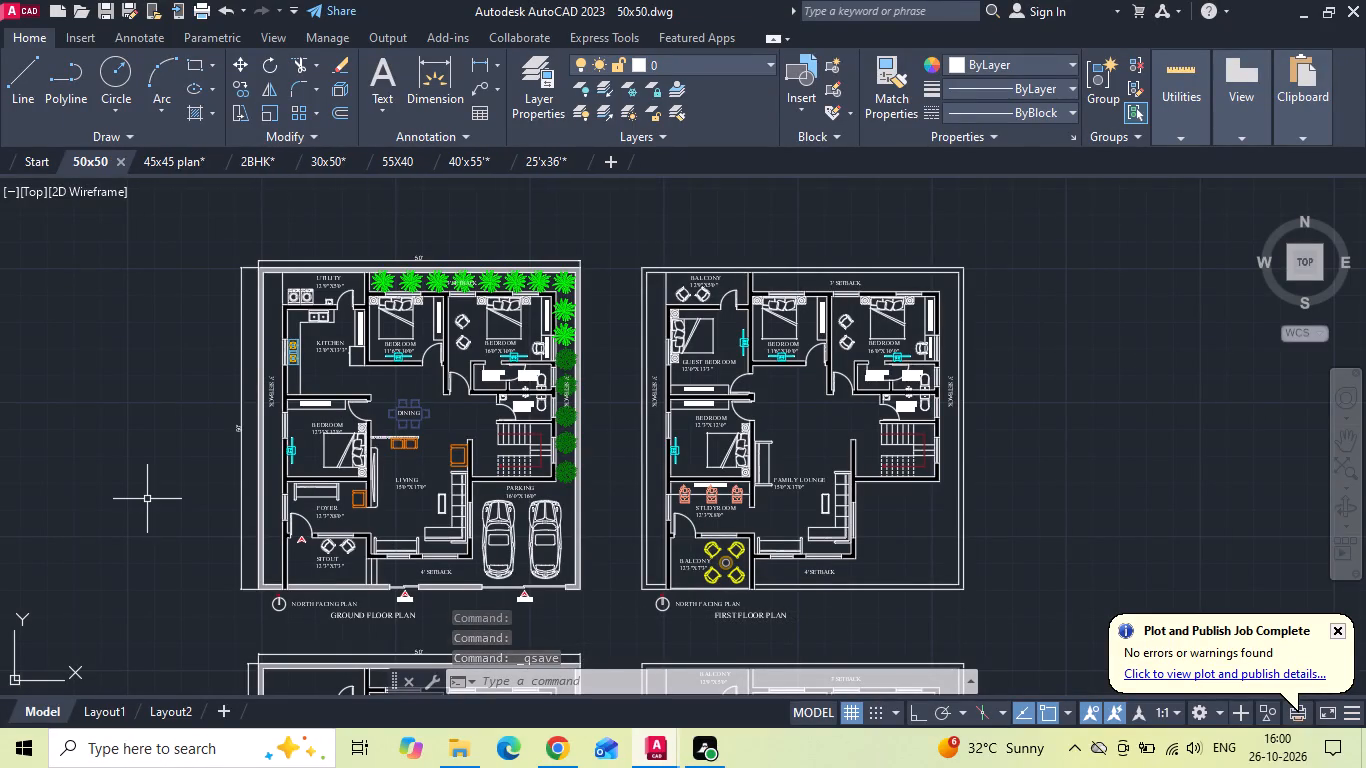
key(ctrl+s)
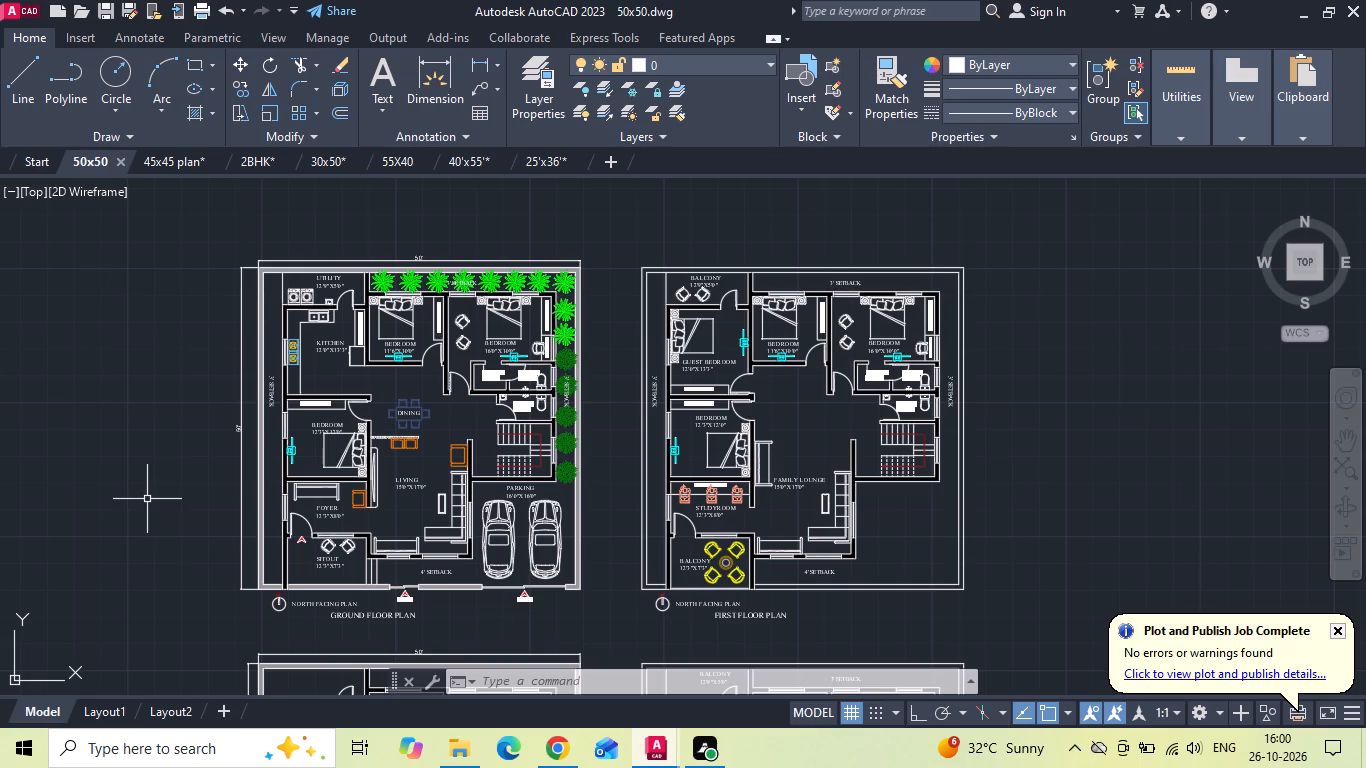
key(ctrl+s)
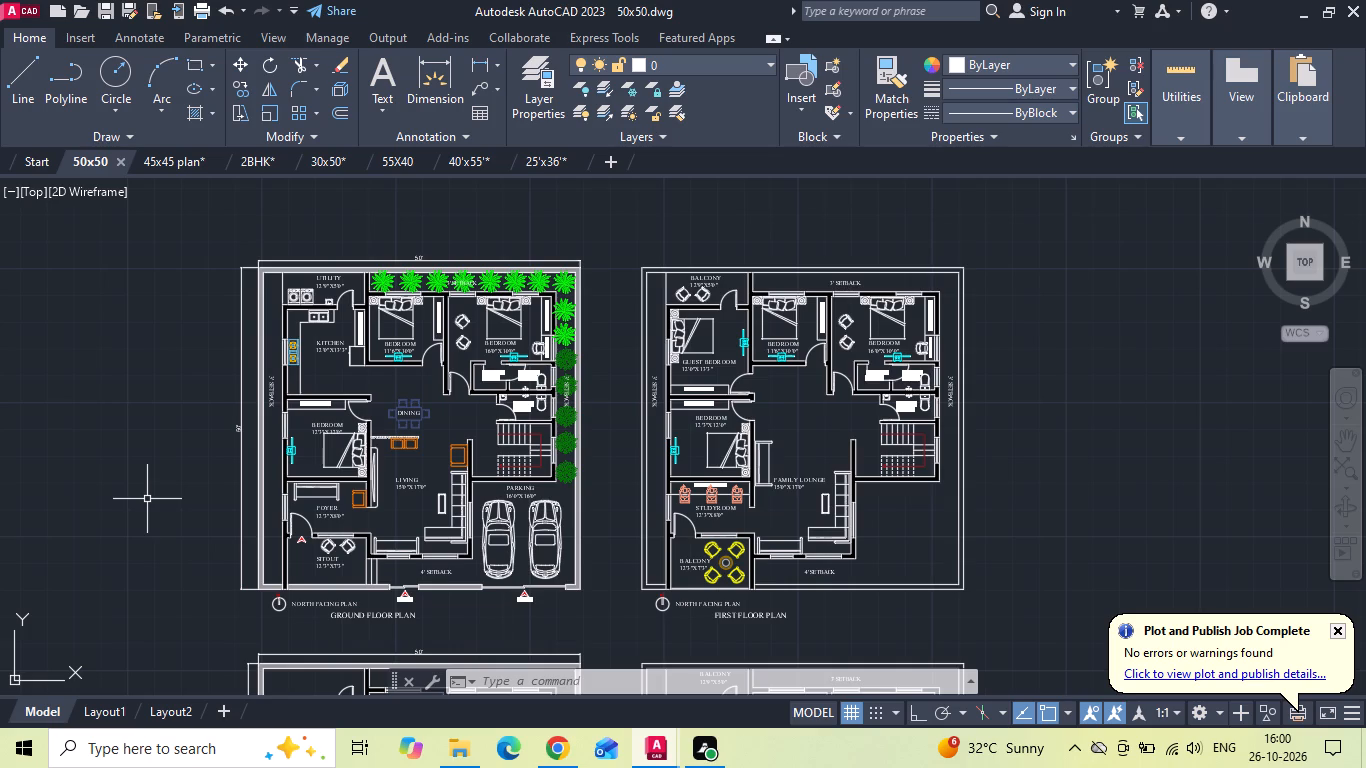
key(ctrl+s)
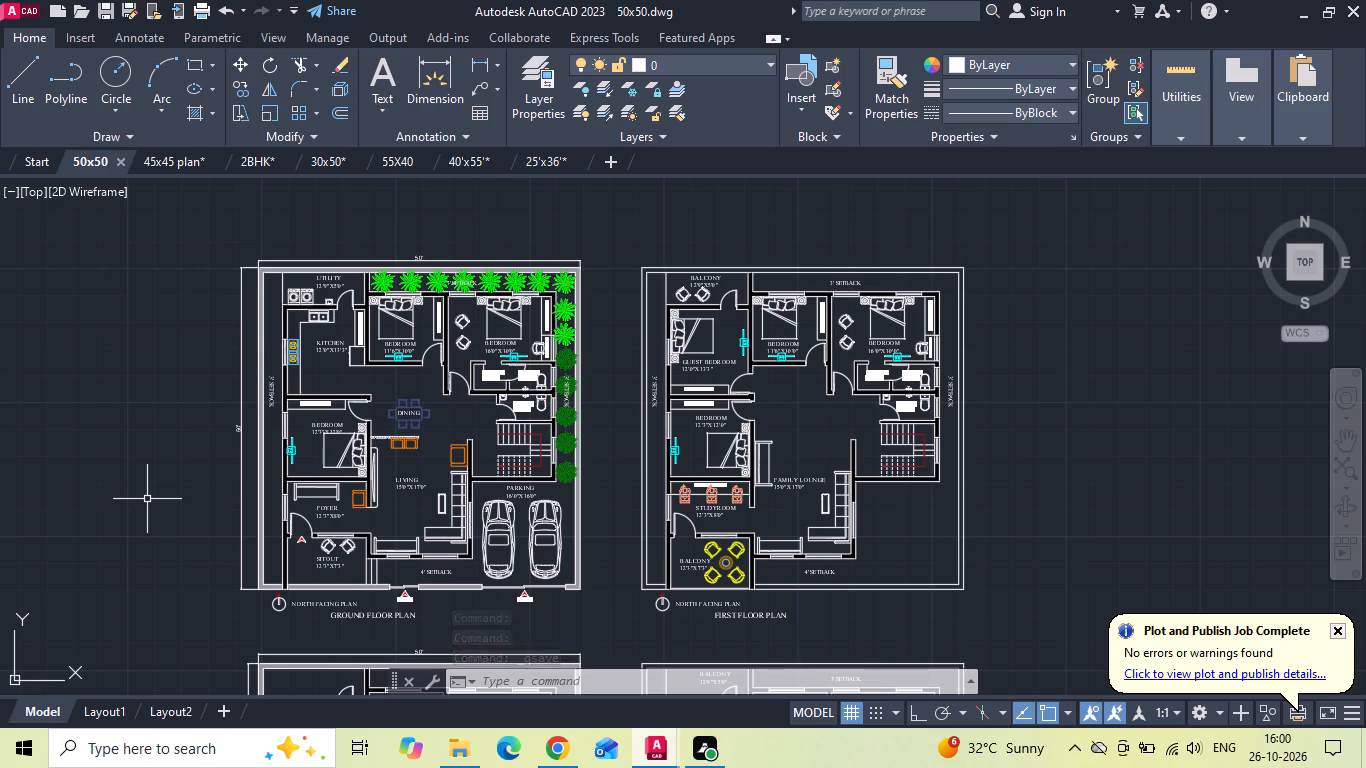
key(ctrl+s)
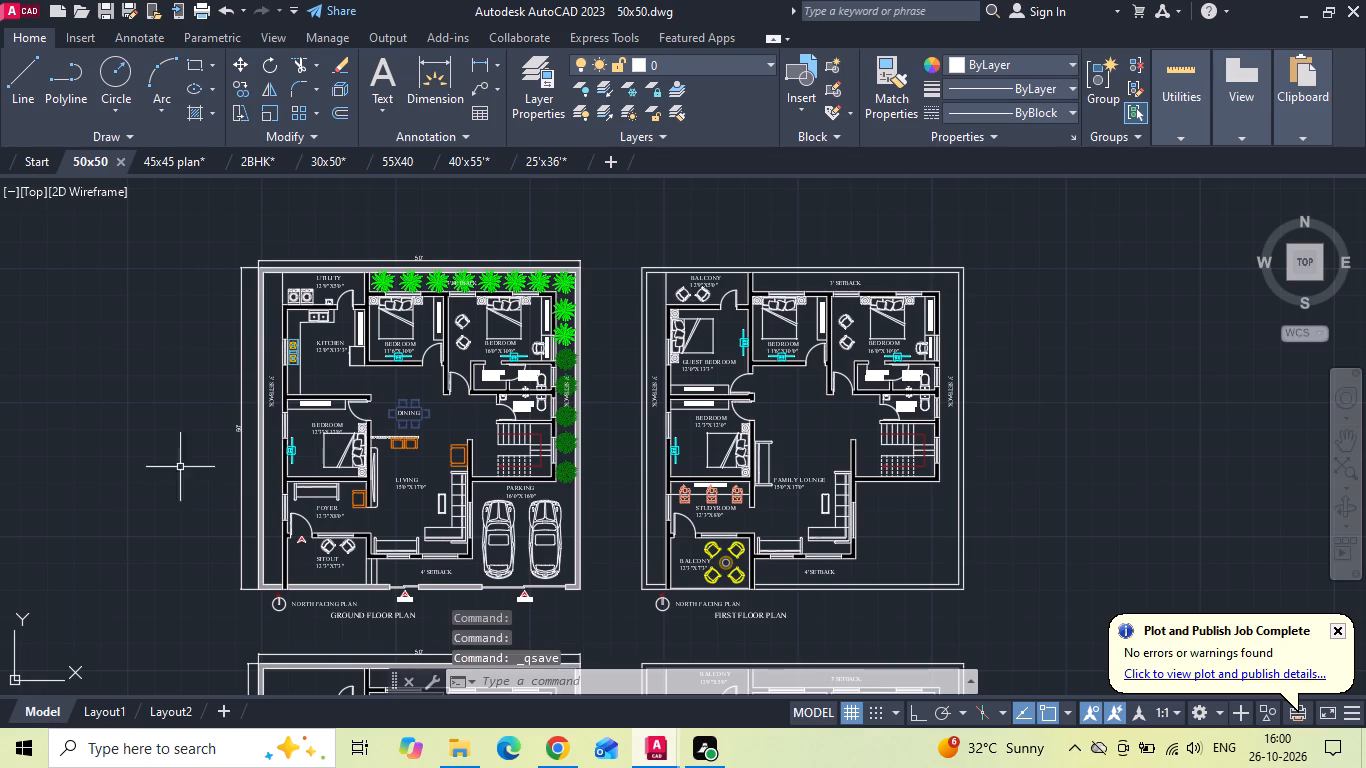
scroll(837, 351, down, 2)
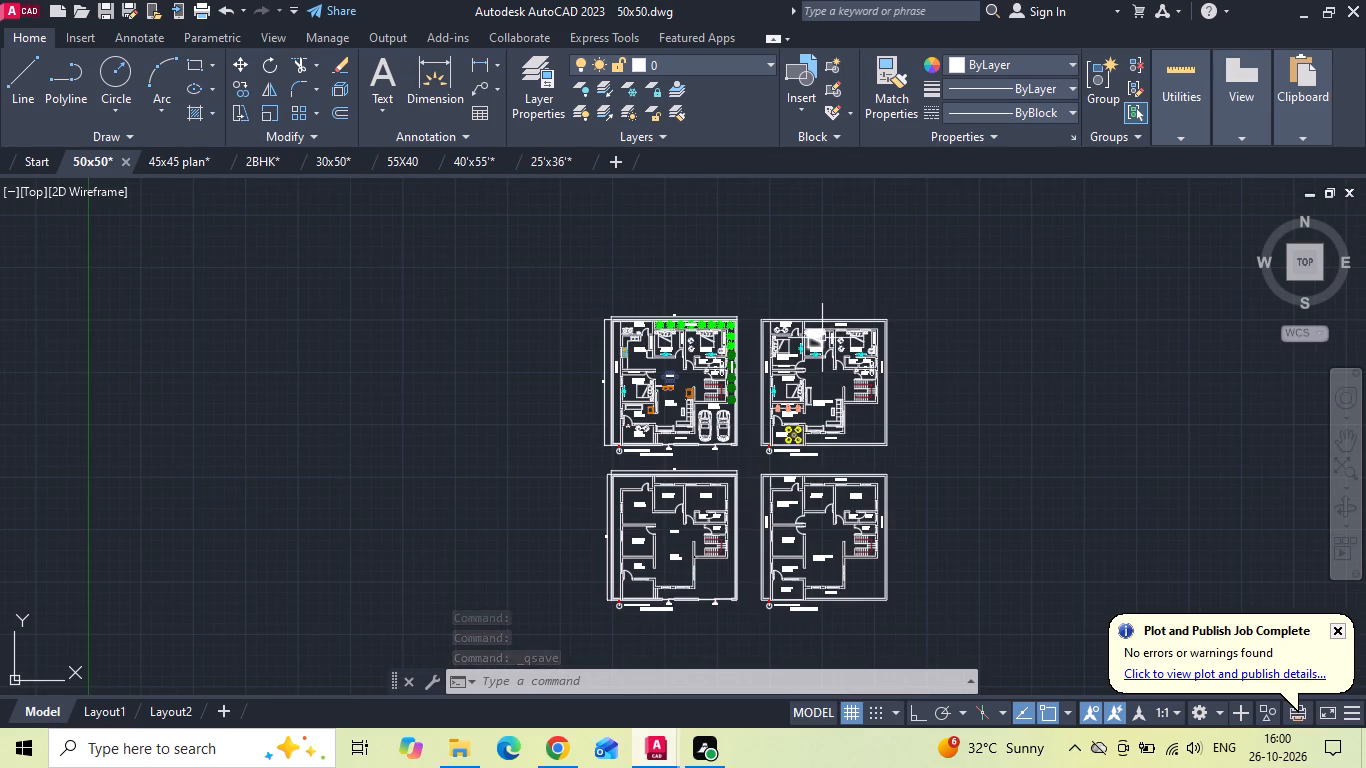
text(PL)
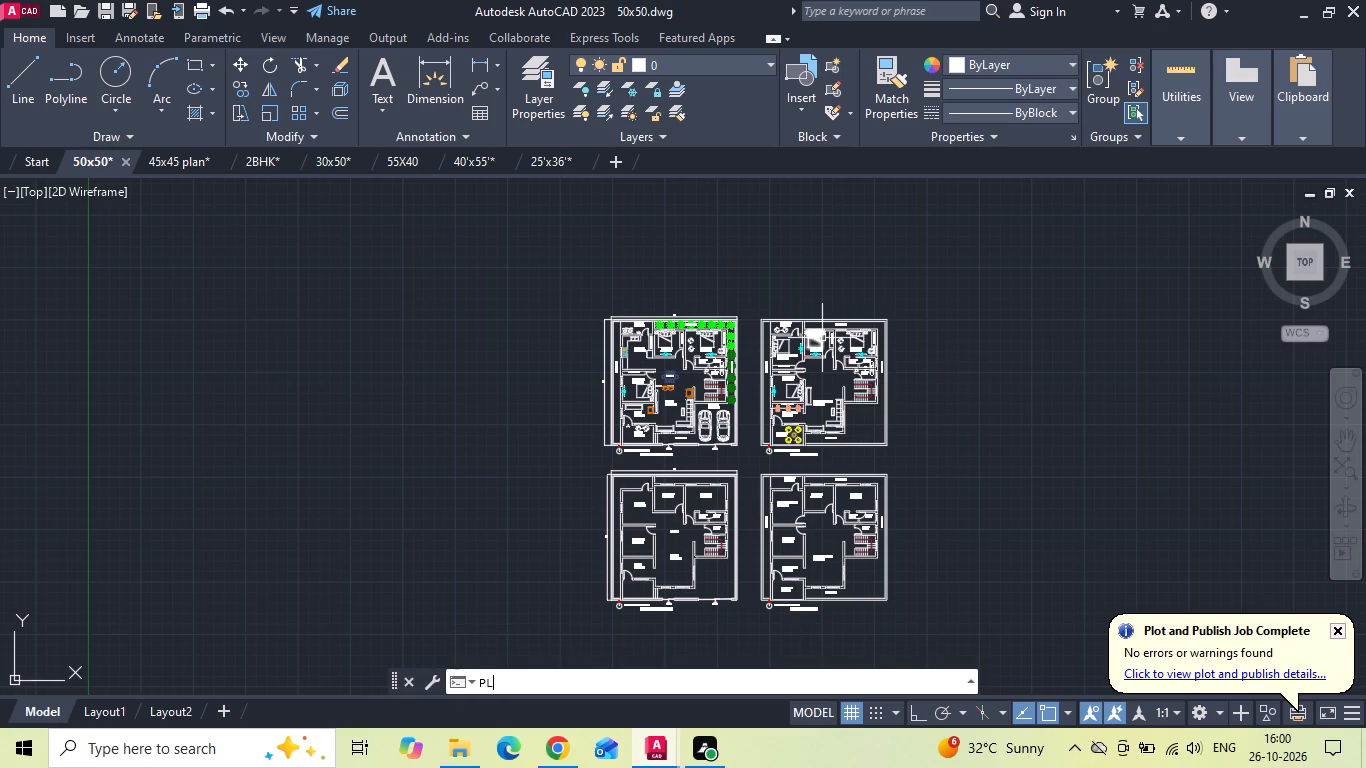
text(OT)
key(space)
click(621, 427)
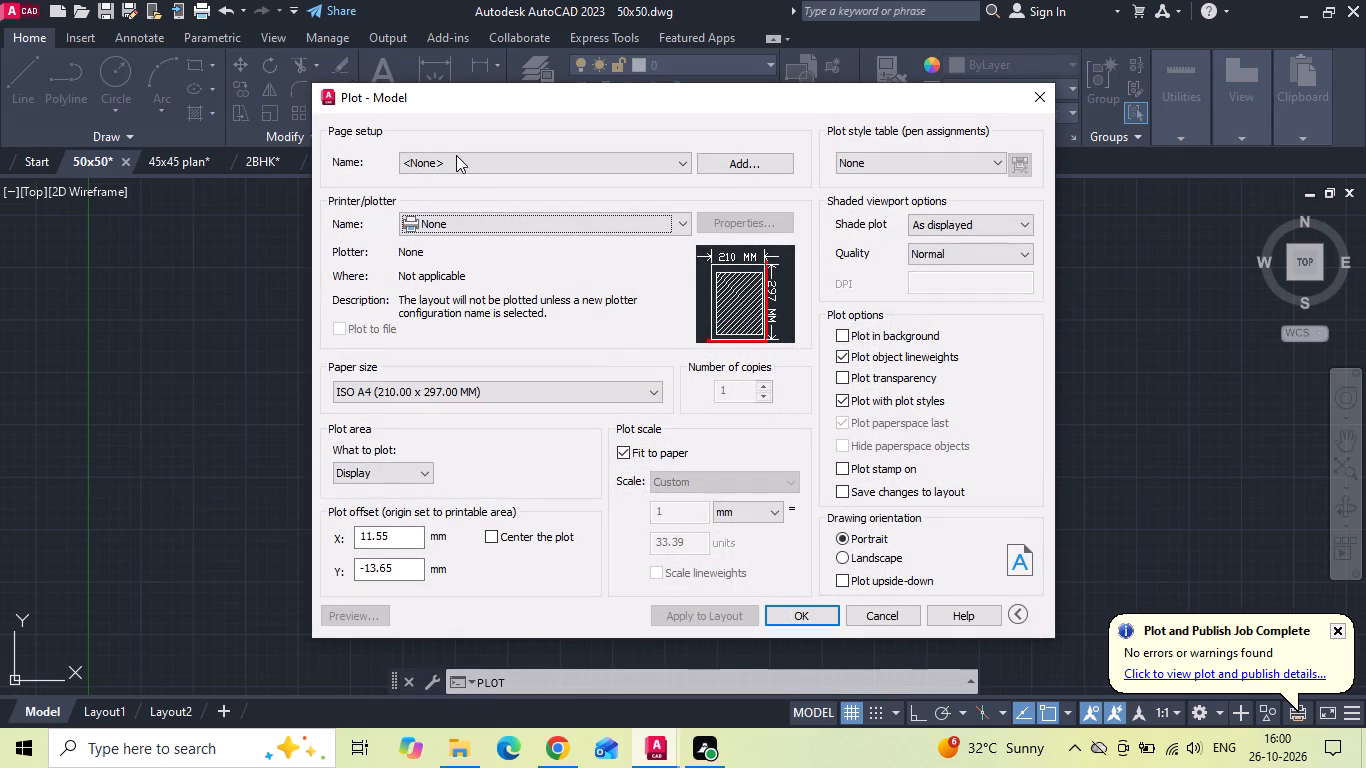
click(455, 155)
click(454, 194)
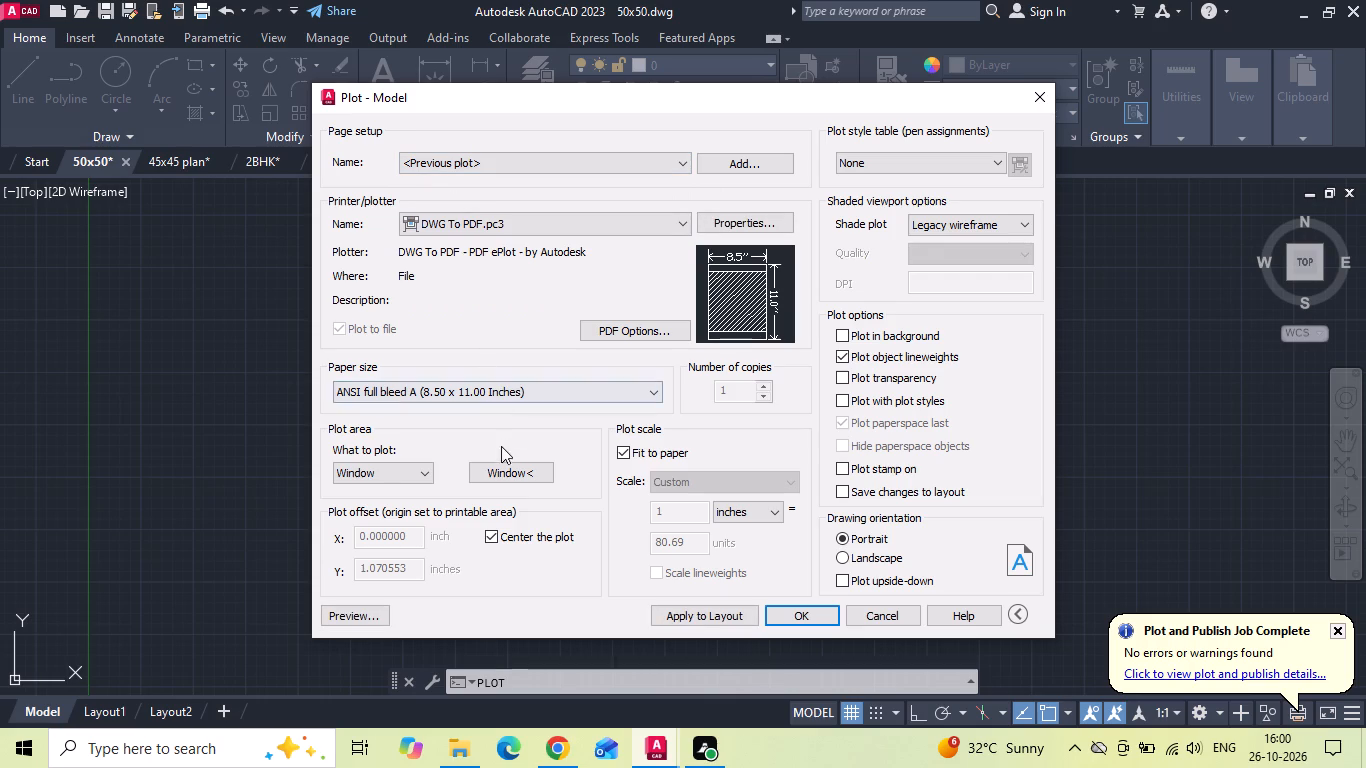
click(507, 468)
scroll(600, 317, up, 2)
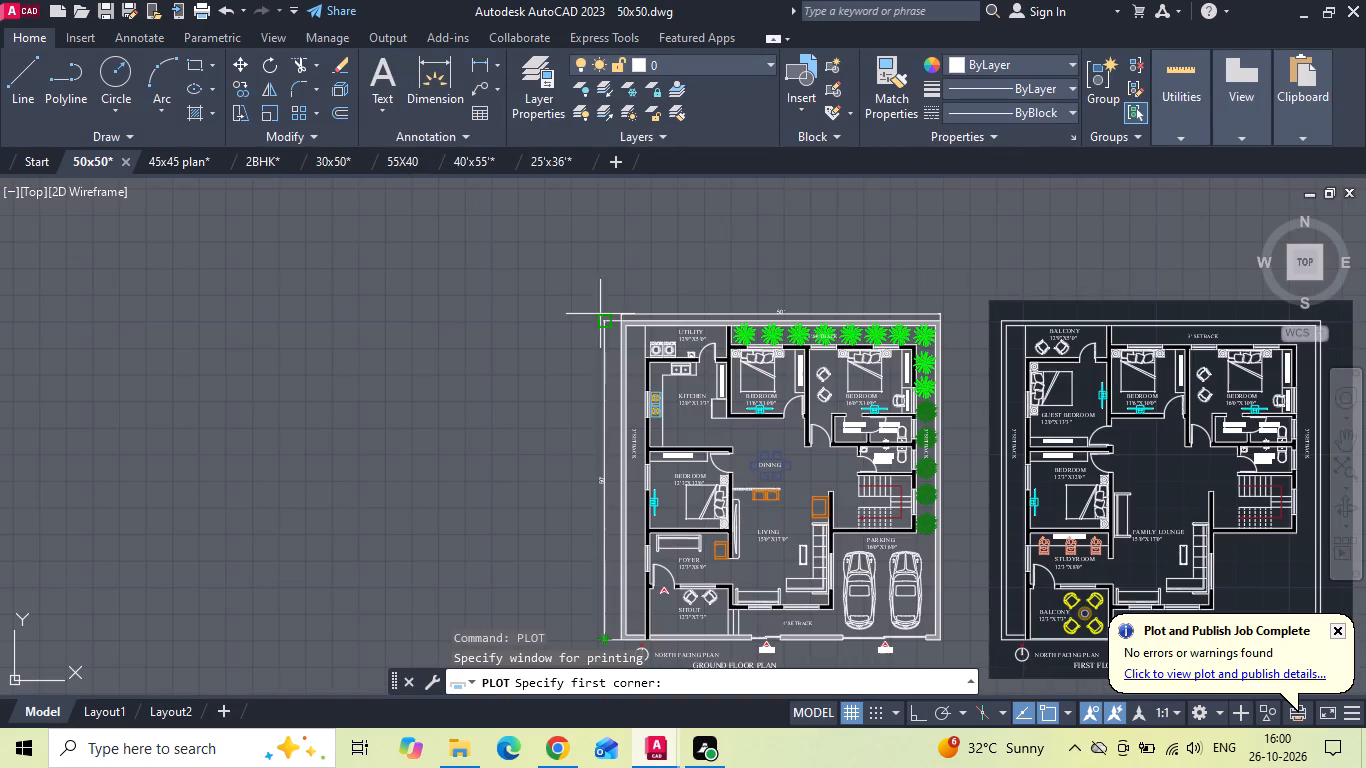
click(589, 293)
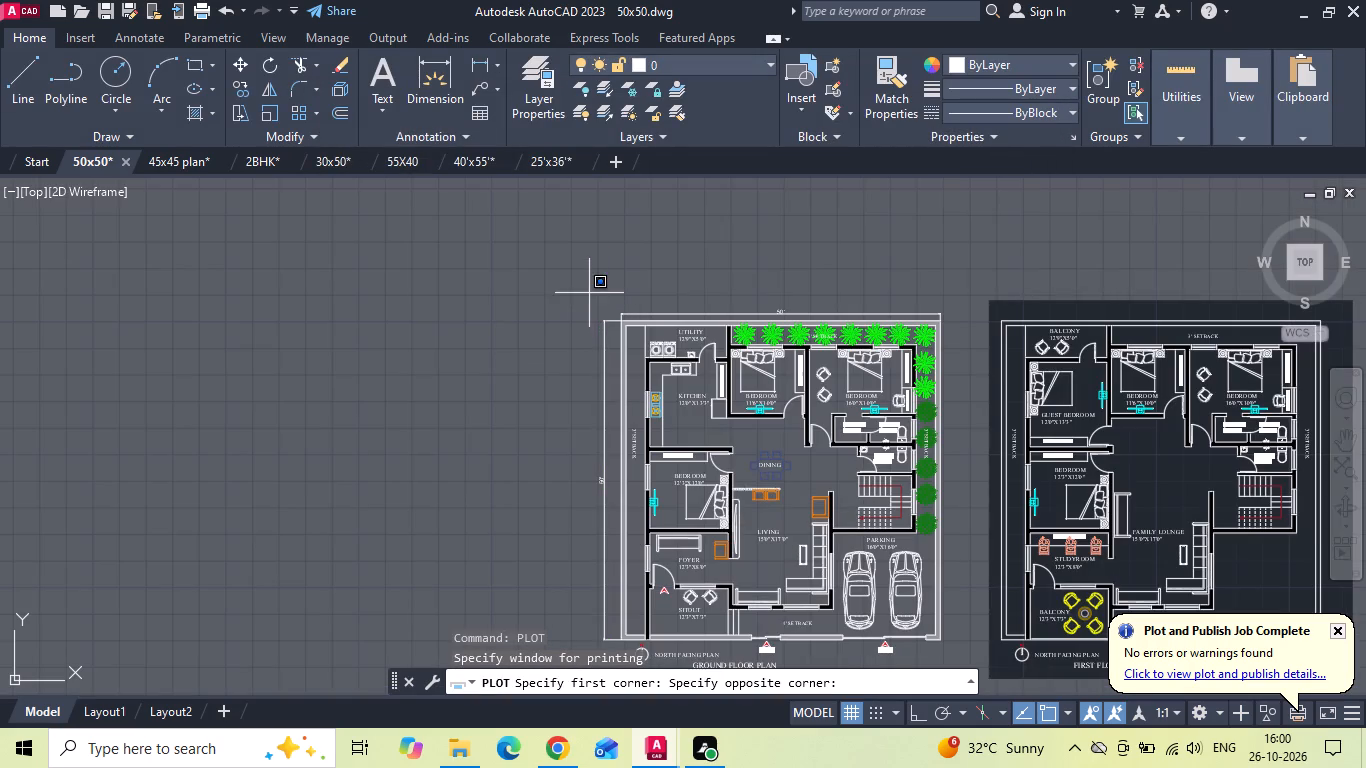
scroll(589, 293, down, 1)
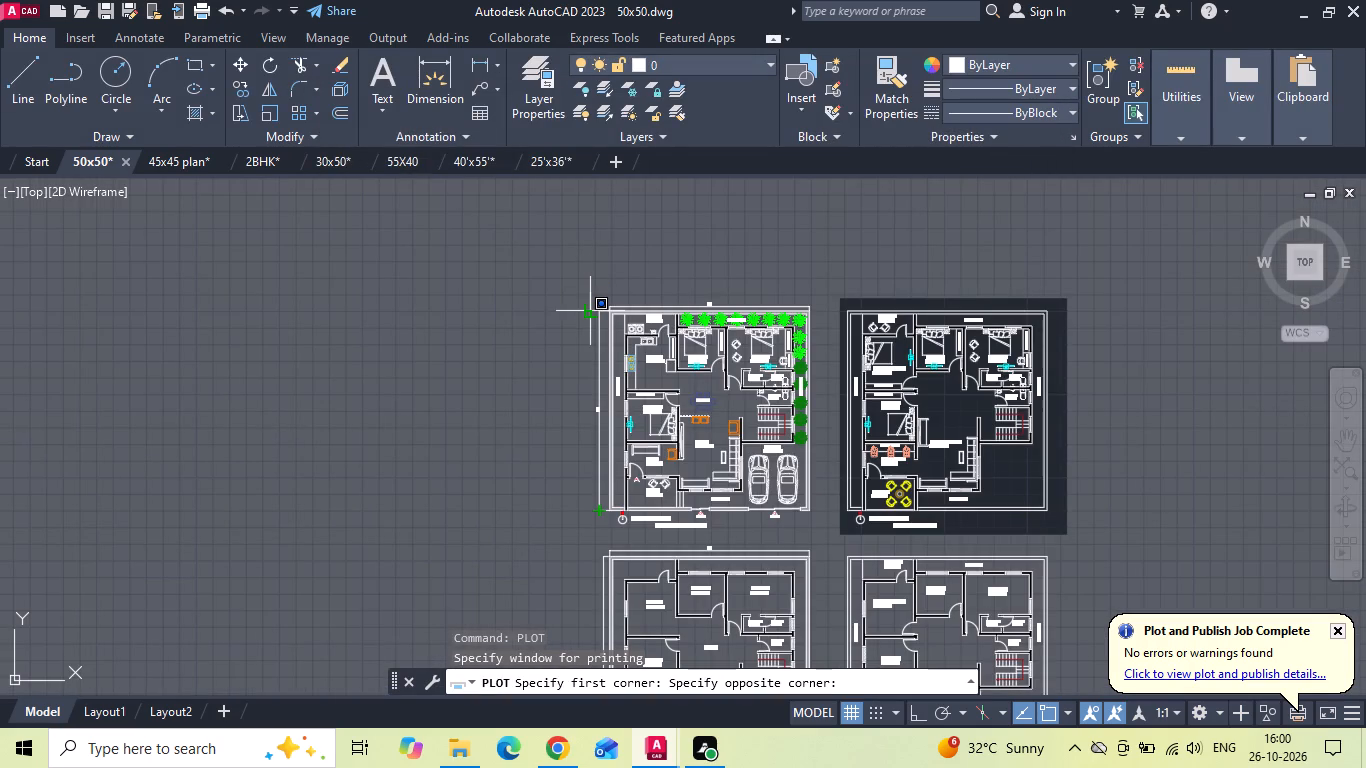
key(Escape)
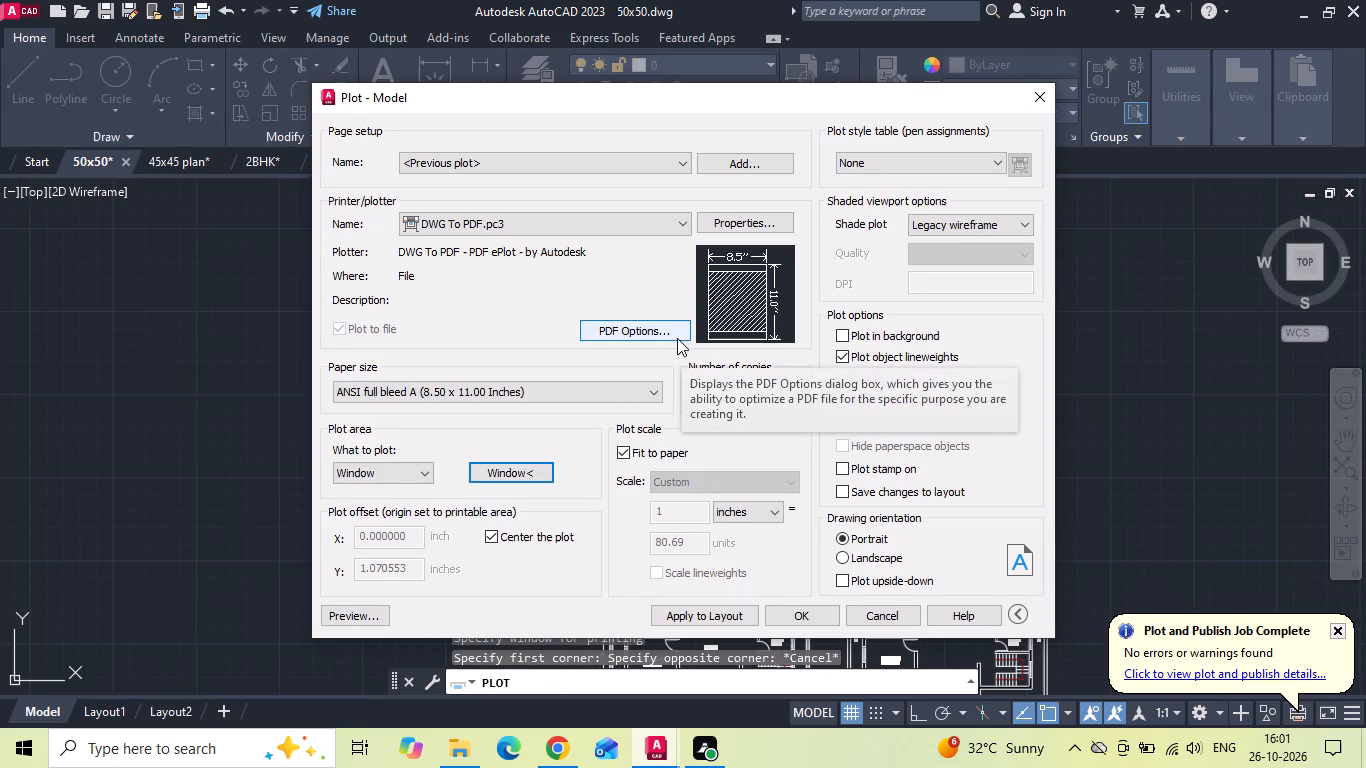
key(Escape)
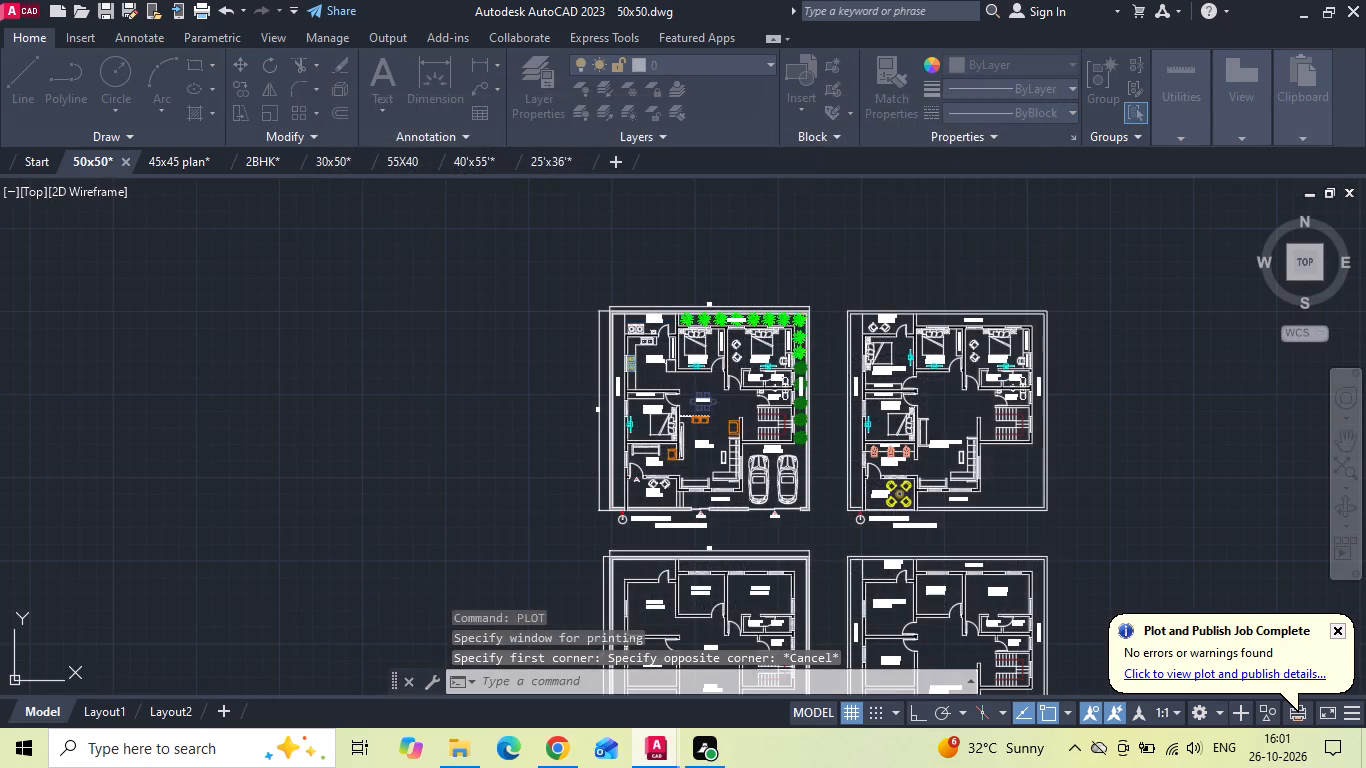
Copy both unfurnished floor plans straight up about 127 ft with Ortho on, placing the copies above the furnished plans.
scroll(745, 174, down, 2)
middle_drag(698, 500, 712, 452)
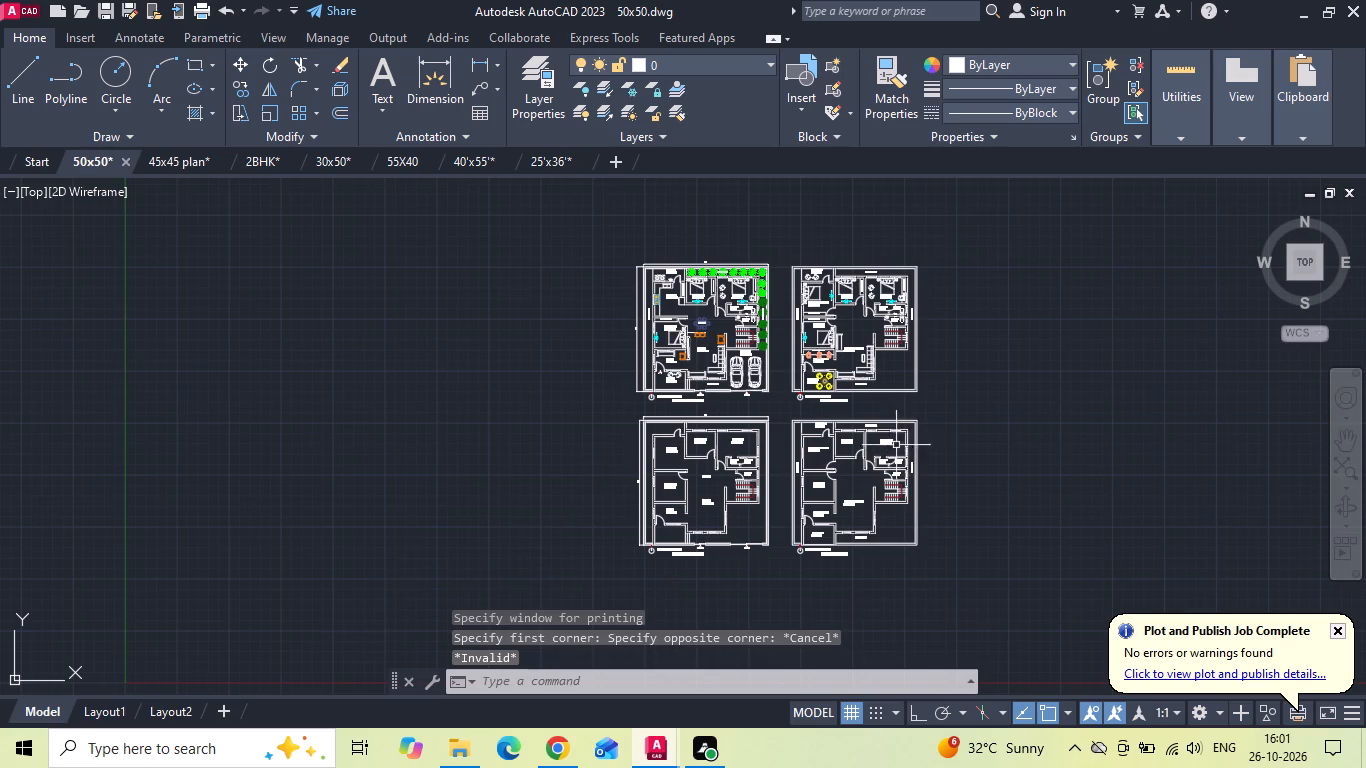
drag(934, 416, 926, 428)
click(549, 602)
right_click(540, 480)
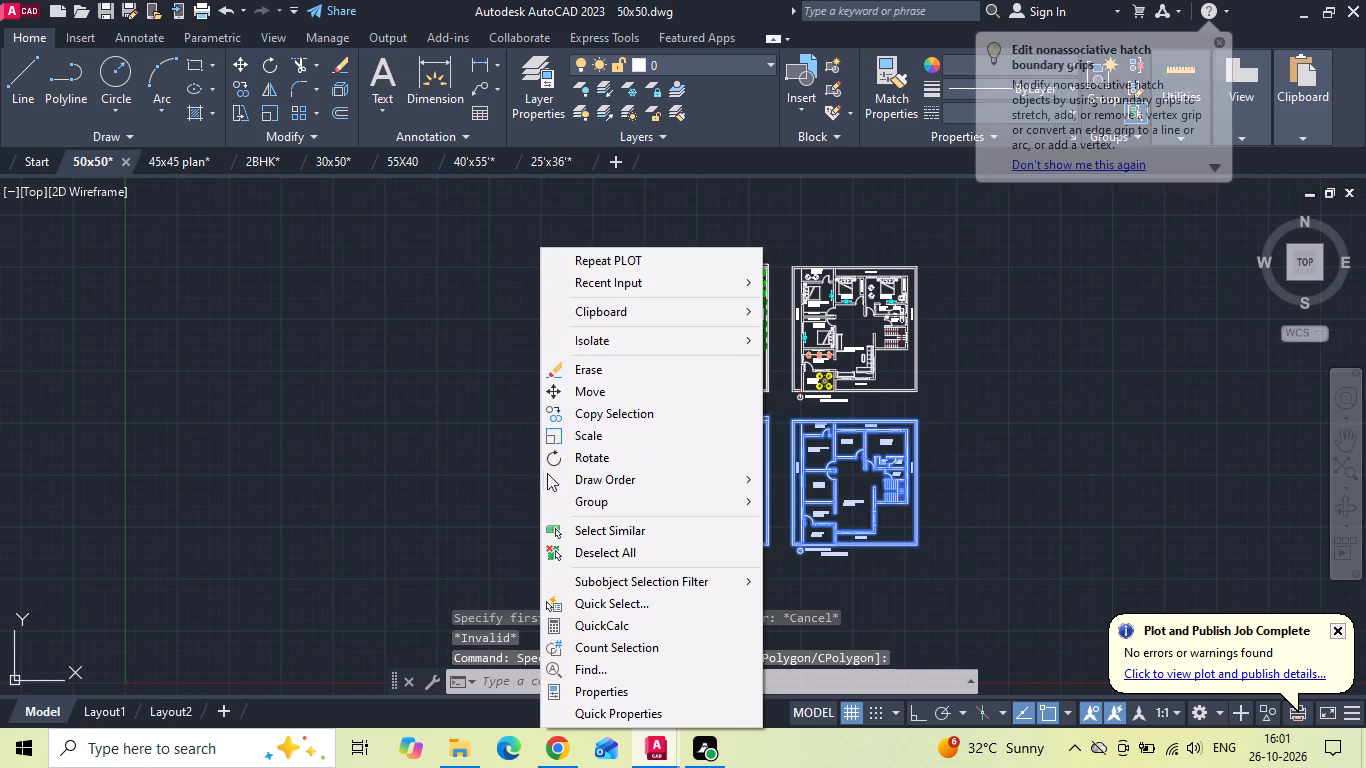
click(571, 421)
drag(961, 557, 967, 537)
key(F8)
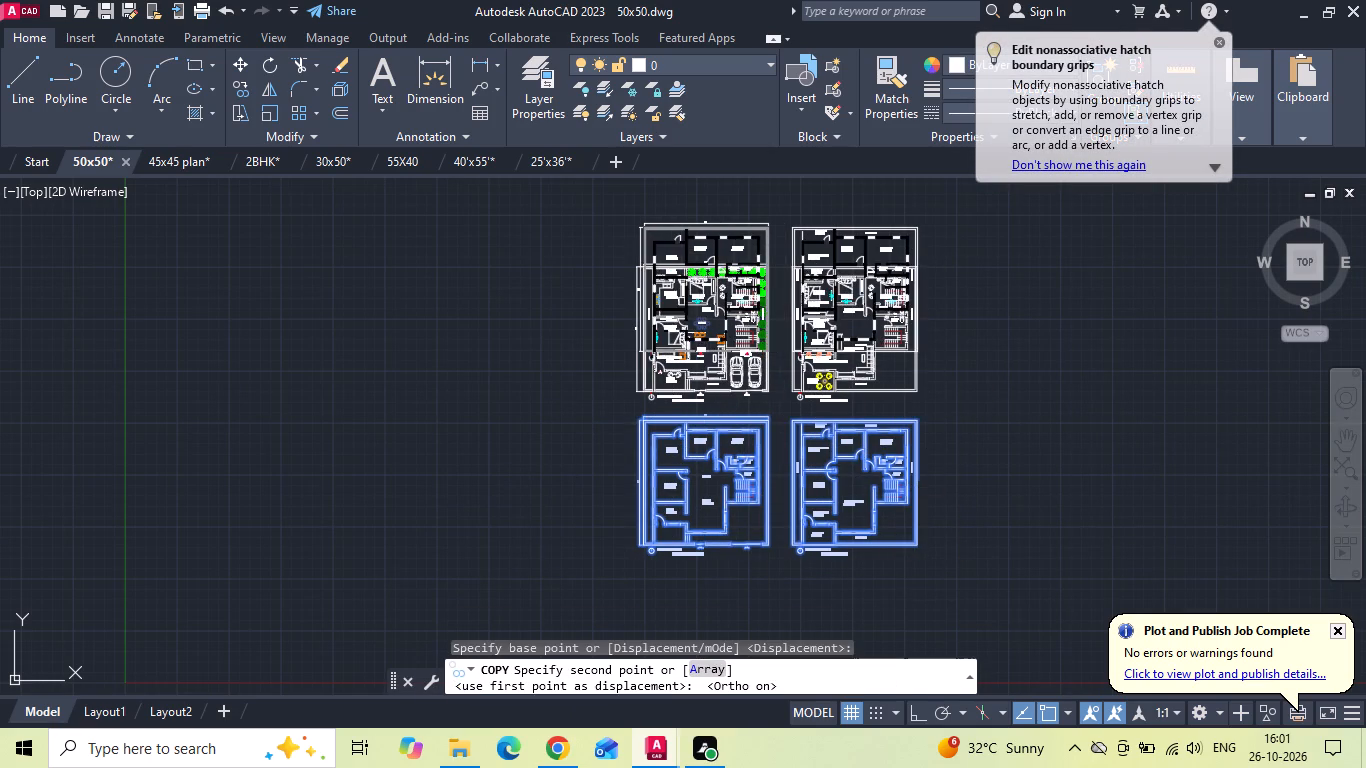
middle_drag(976, 364, 939, 485)
click(957, 360)
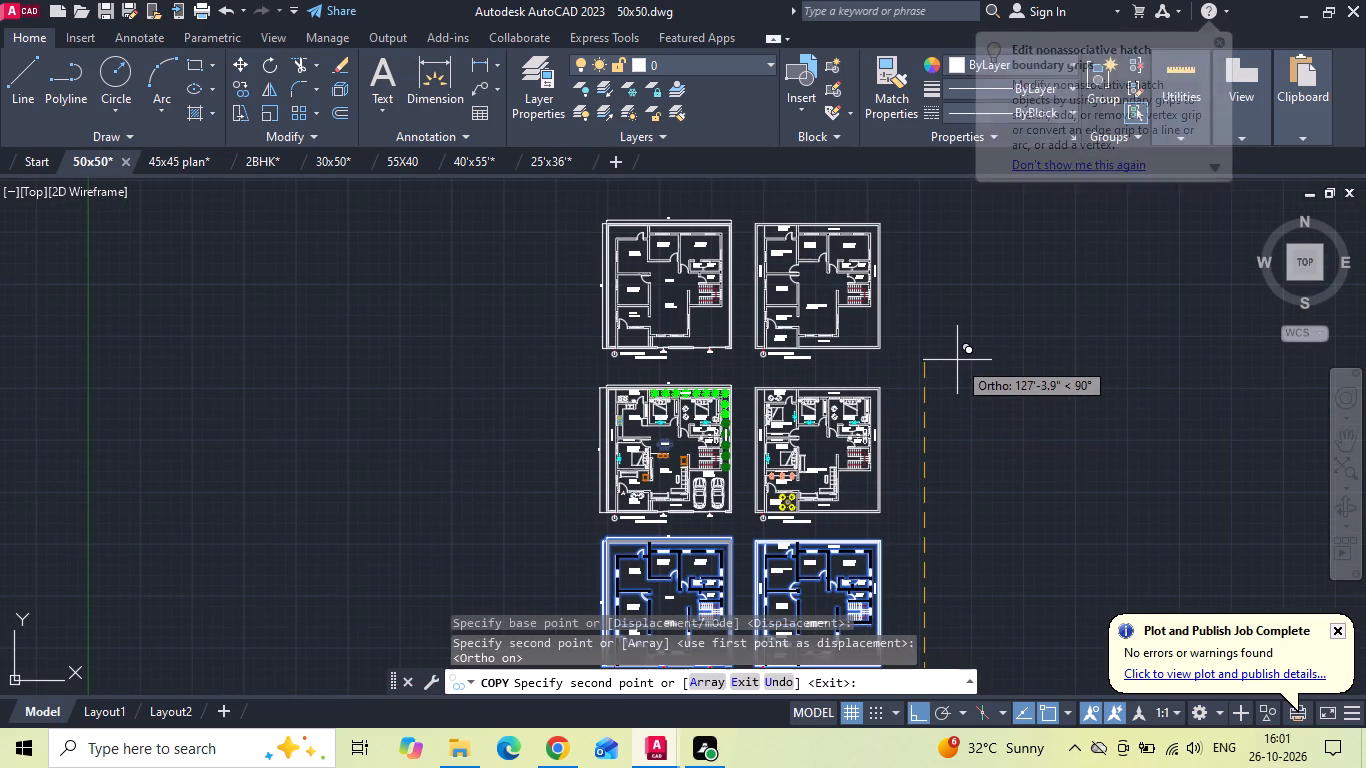
key(Escape)
Delete the north symbols and NORTH FACING PLAN labels beneath the copied first floor and ground floor plans.
scroll(745, 307, up, 3)
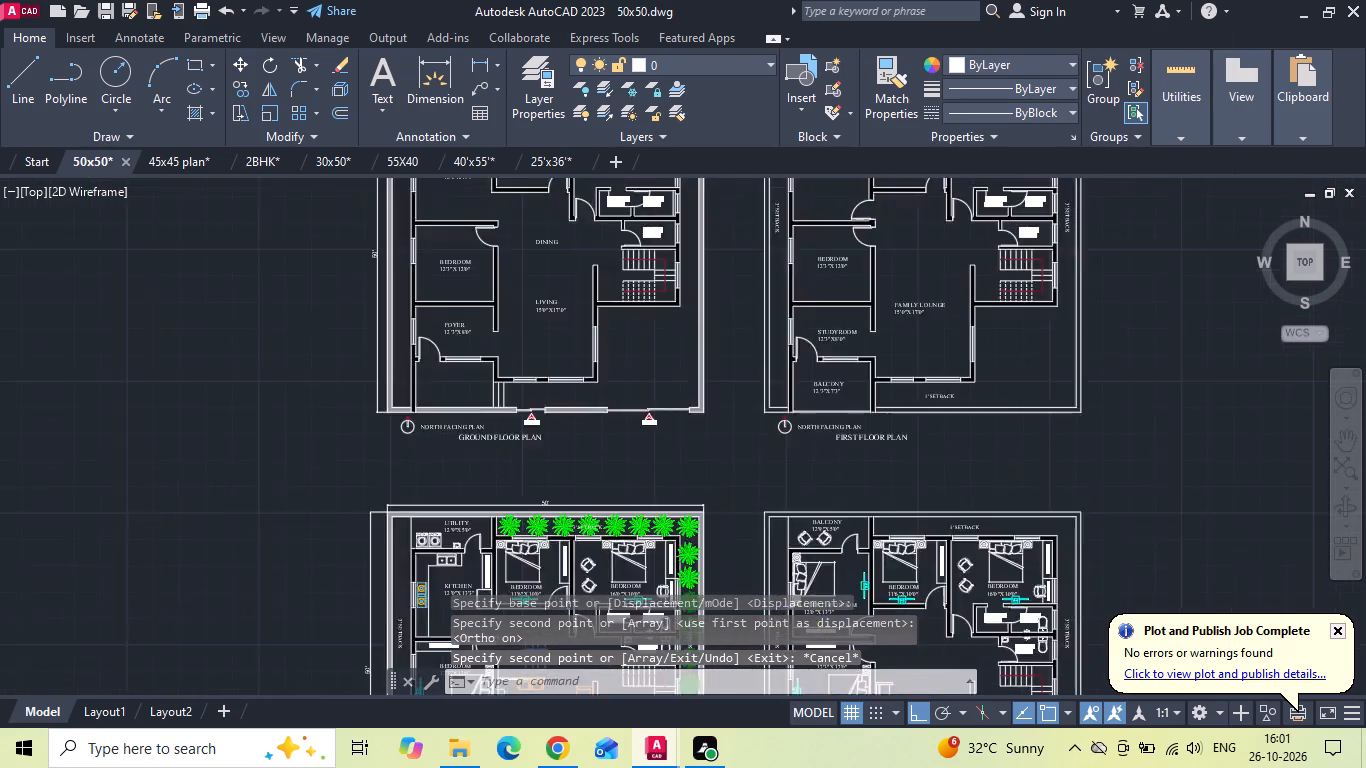
click(851, 490)
click(775, 518)
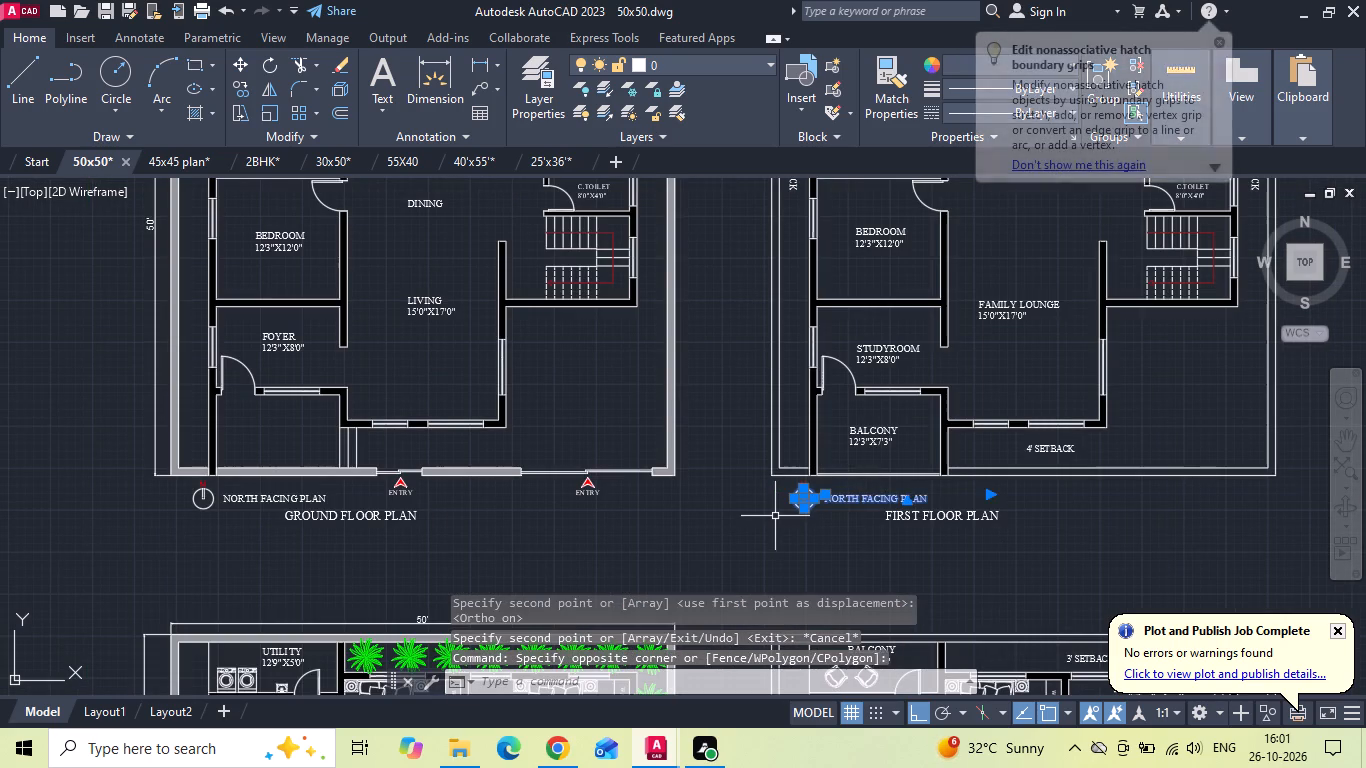
key(Delete)
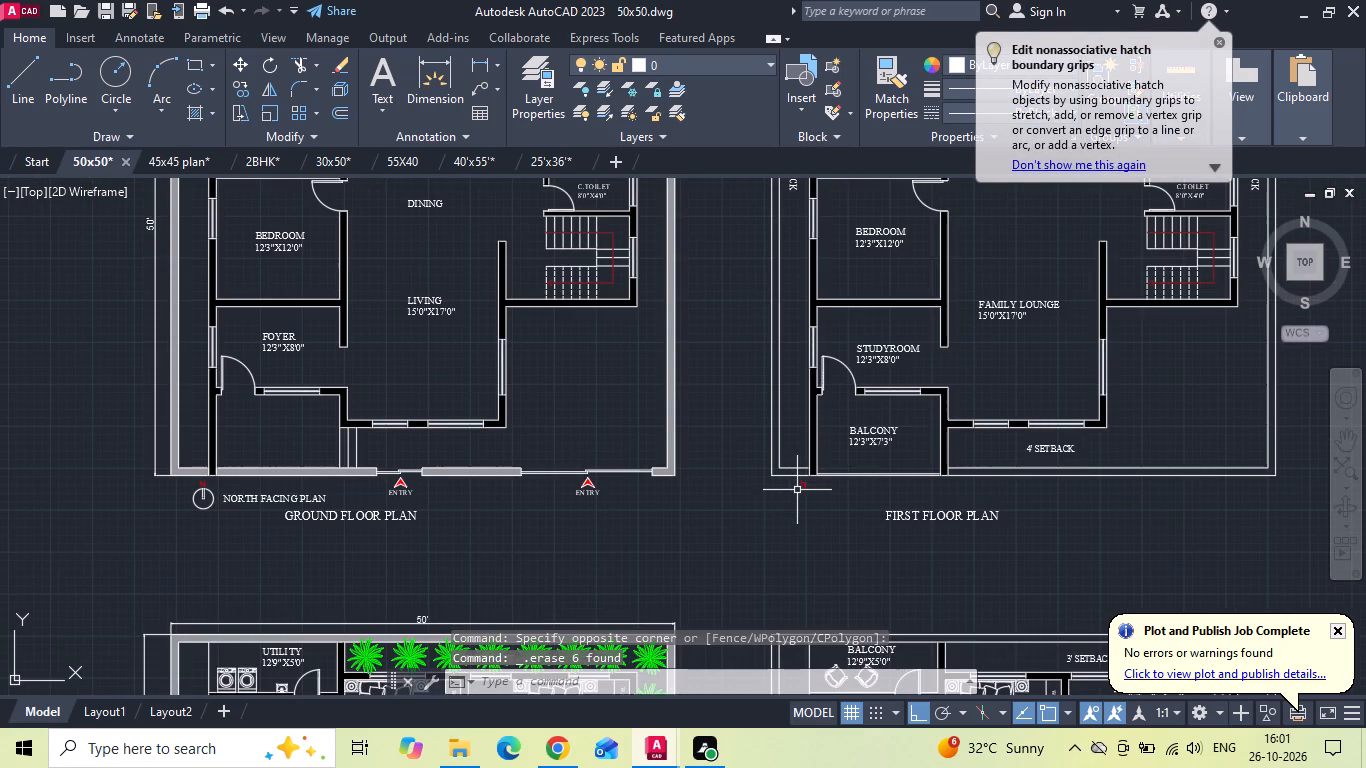
click(808, 485)
key(Delete)
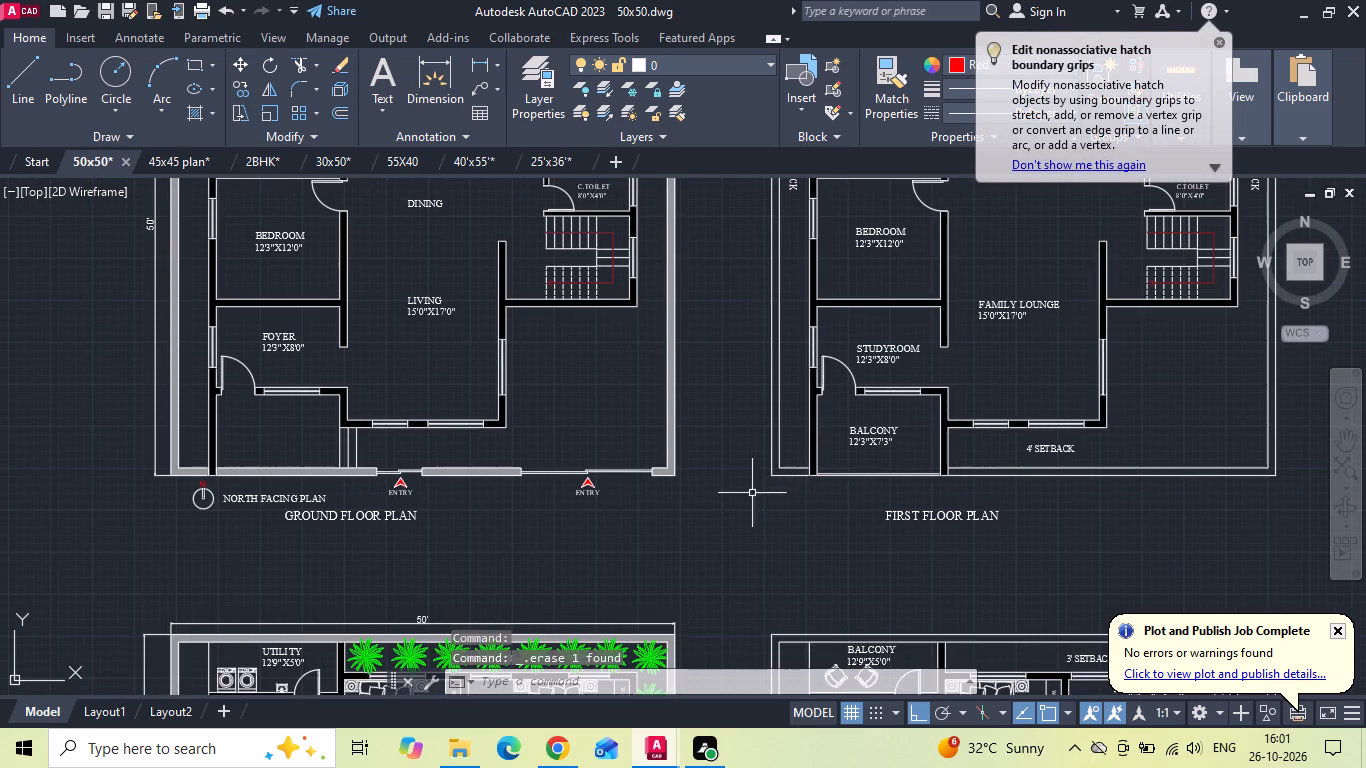
drag(354, 483, 337, 488)
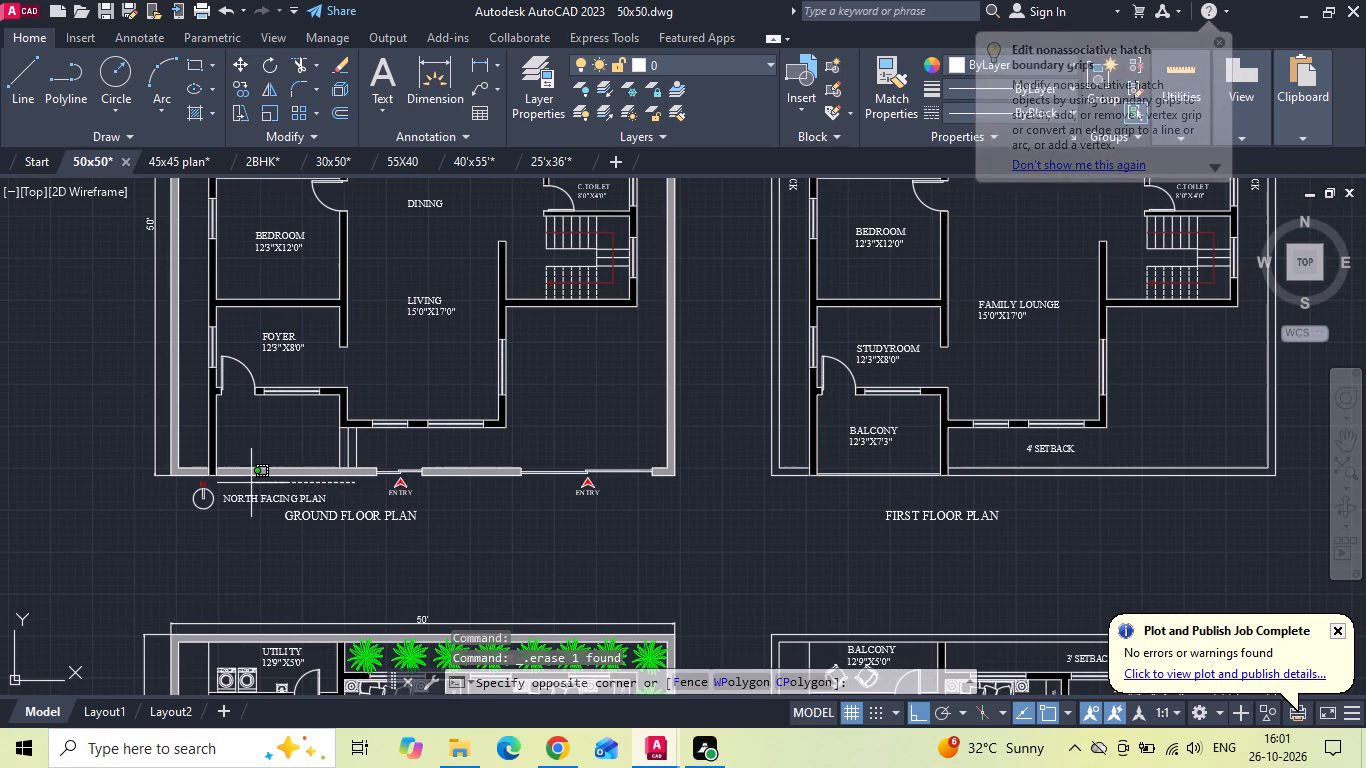
click(167, 504)
key(Delete)
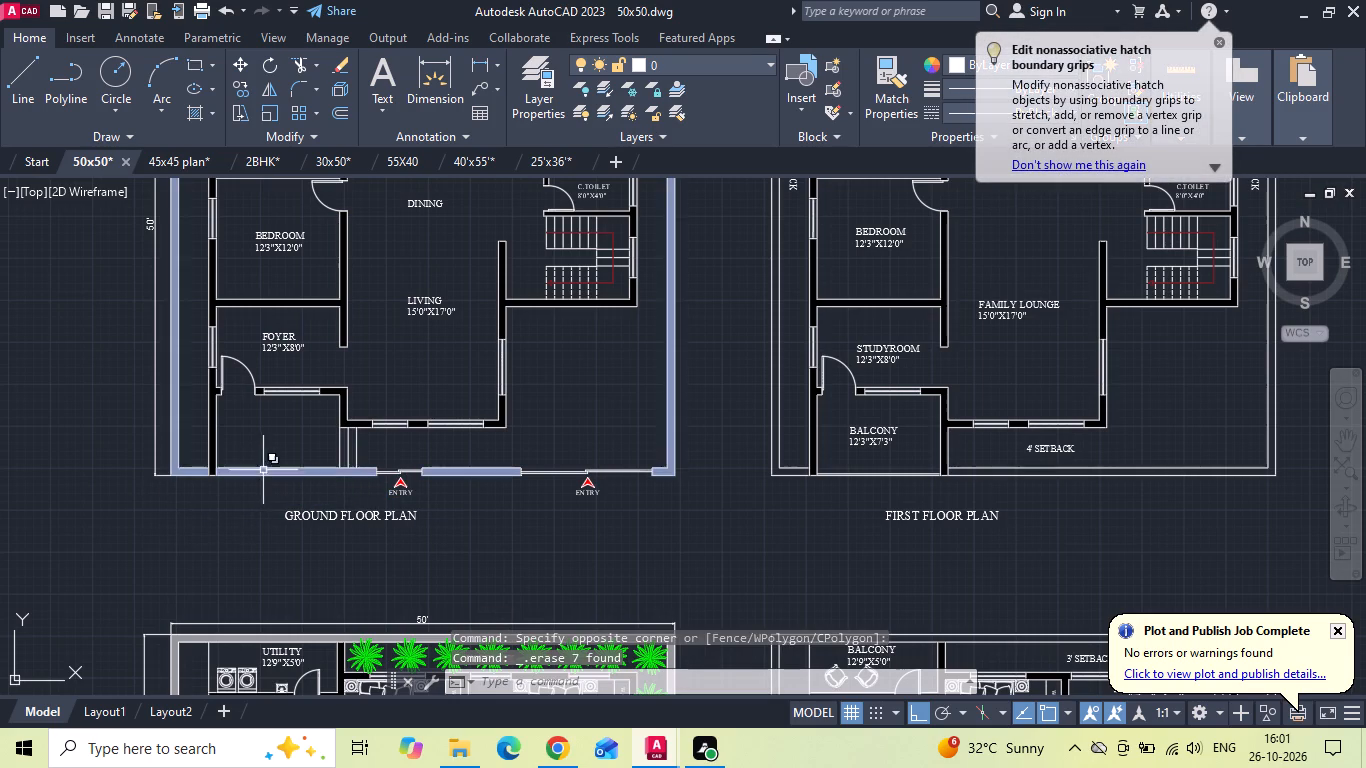
Delete the solid grey hatch filling the compound wall of the copied ground floor plan.
scroll(284, 472, up, 2)
click(284, 471)
key(Delete)
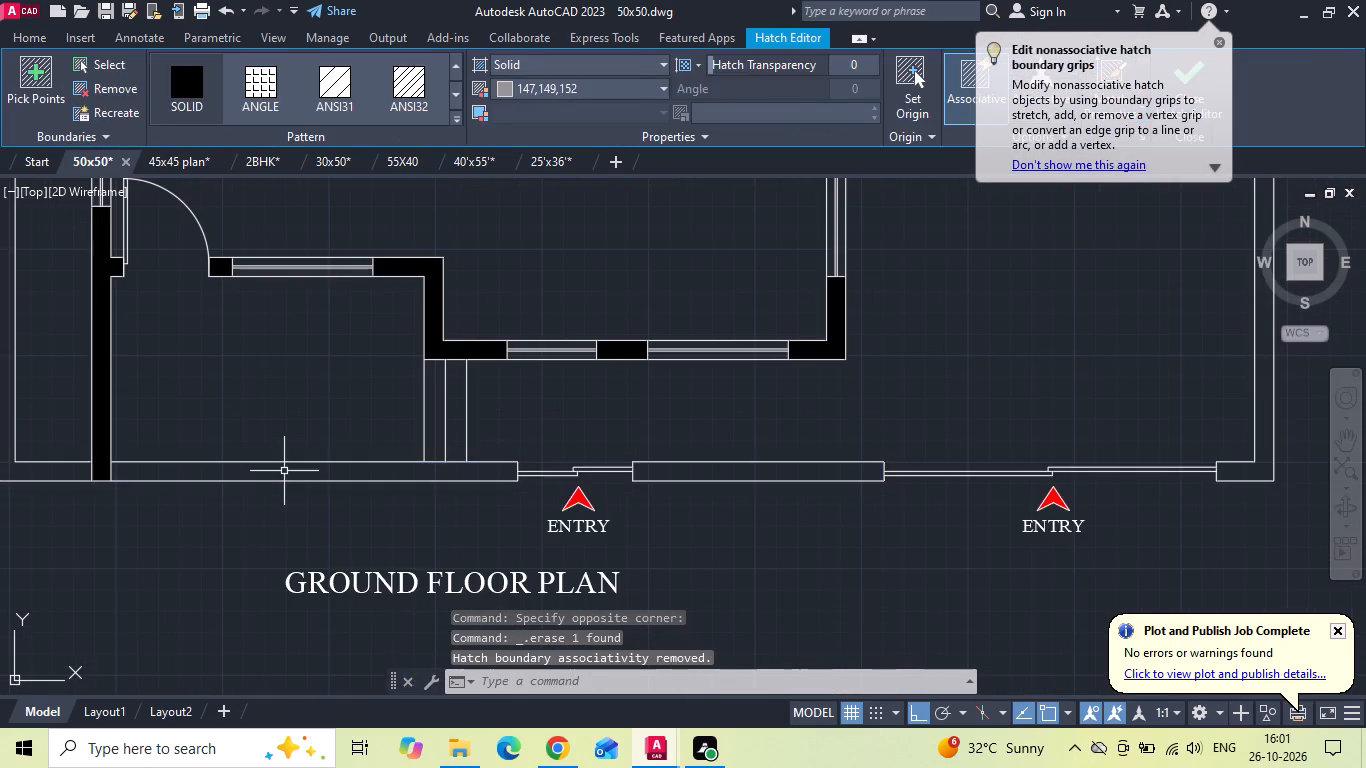
Move the copied plans' GROUND FLOOR PLAN and FIRST FLOOR PLAN titles horizontally toward the centre beneath each plan, and save the drawing.
scroll(431, 472, down, 3)
middle_drag(464, 518, 491, 518)
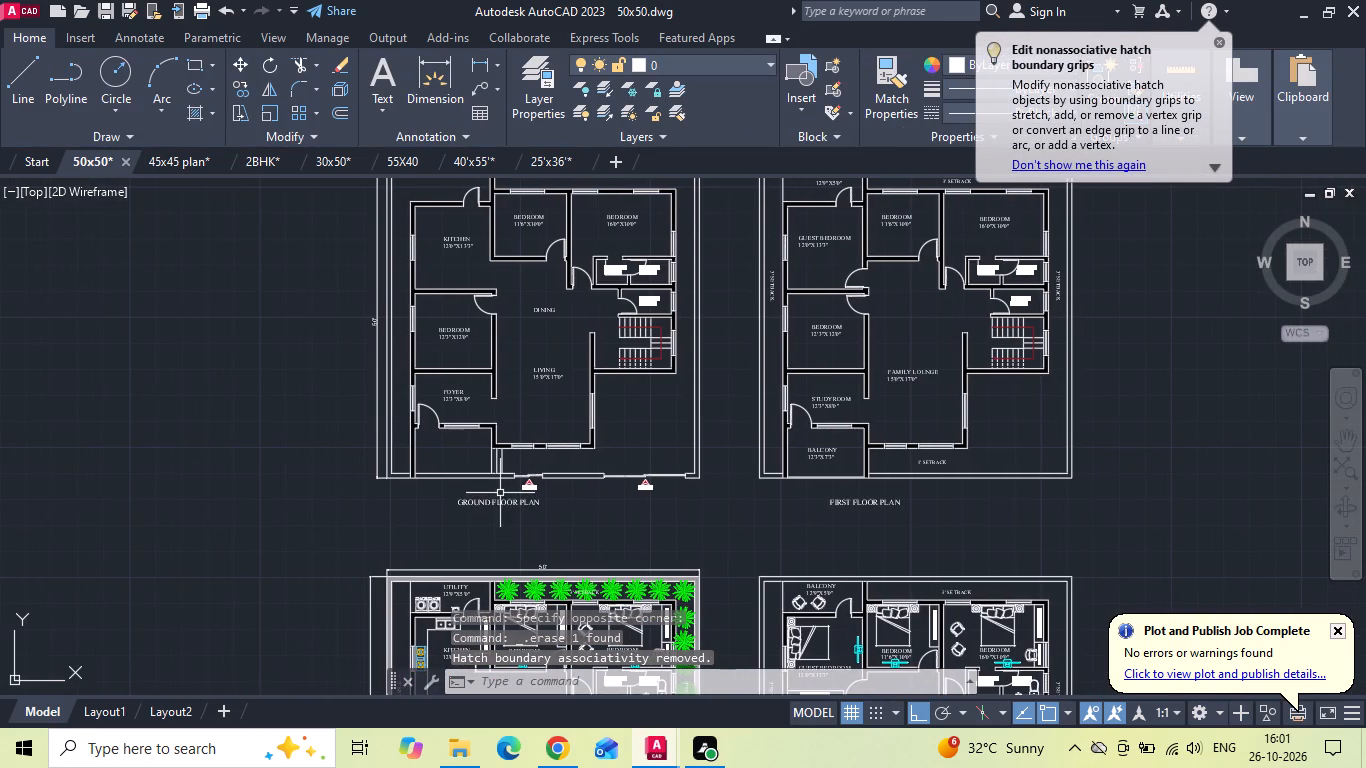
click(502, 500)
right_click(502, 501)
click(551, 354)
scroll(586, 520, up, 1)
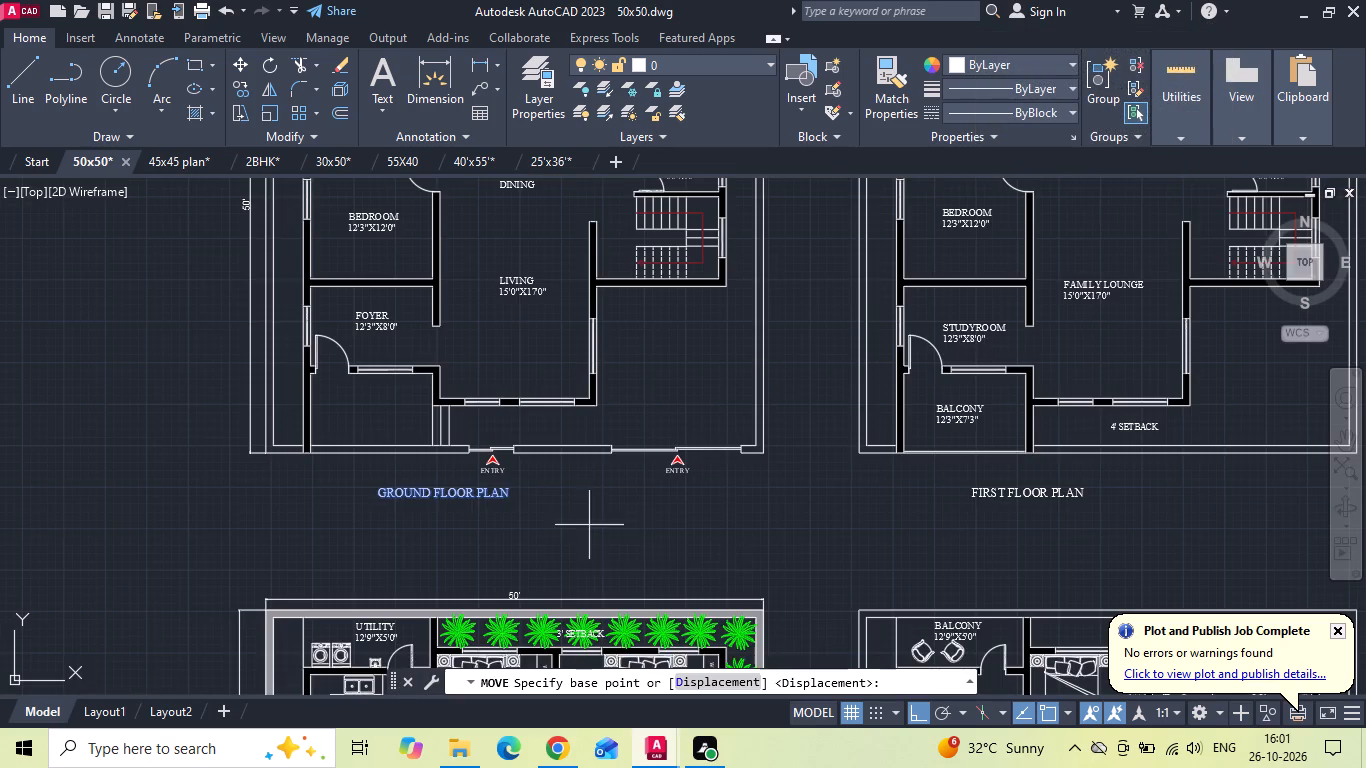
drag(600, 532, 618, 533)
click(634, 532)
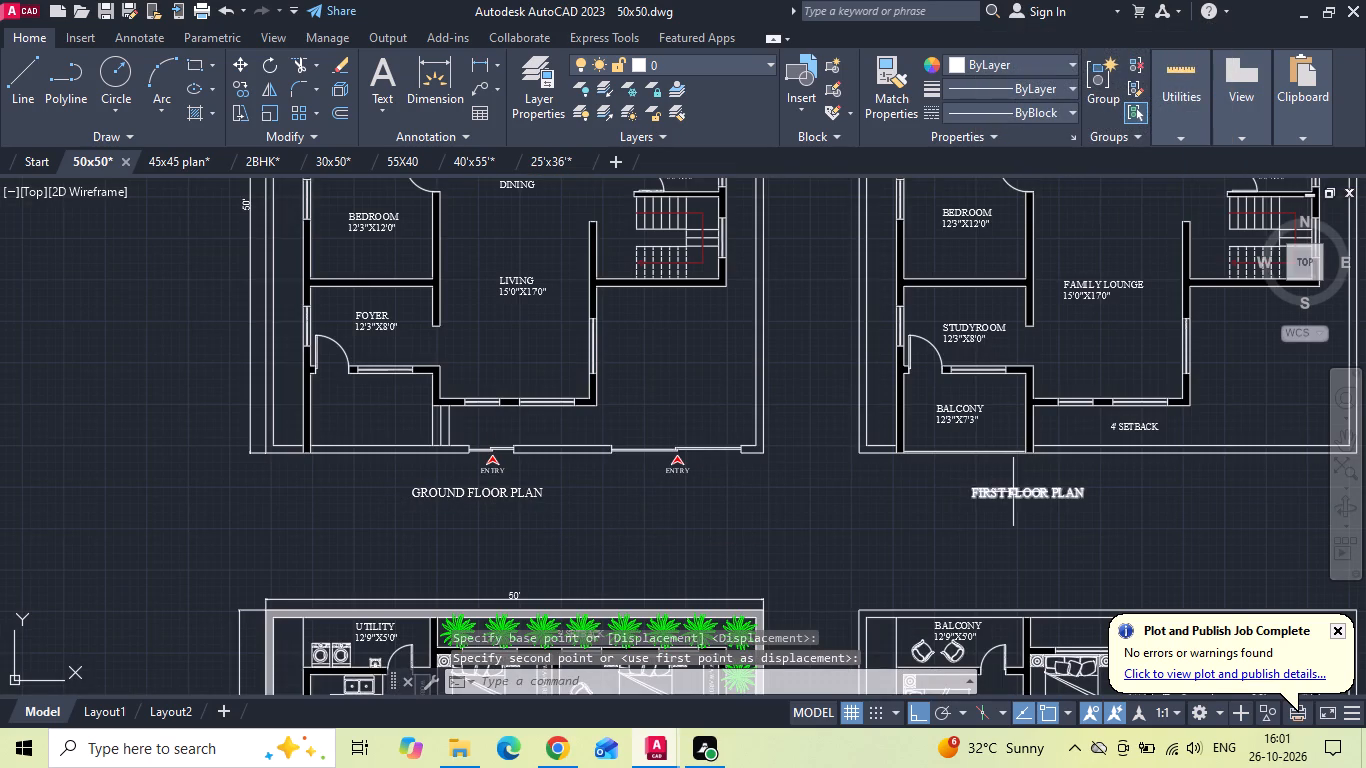
click(1013, 492)
right_click(1013, 492)
click(1062, 370)
drag(1133, 556, 1168, 557)
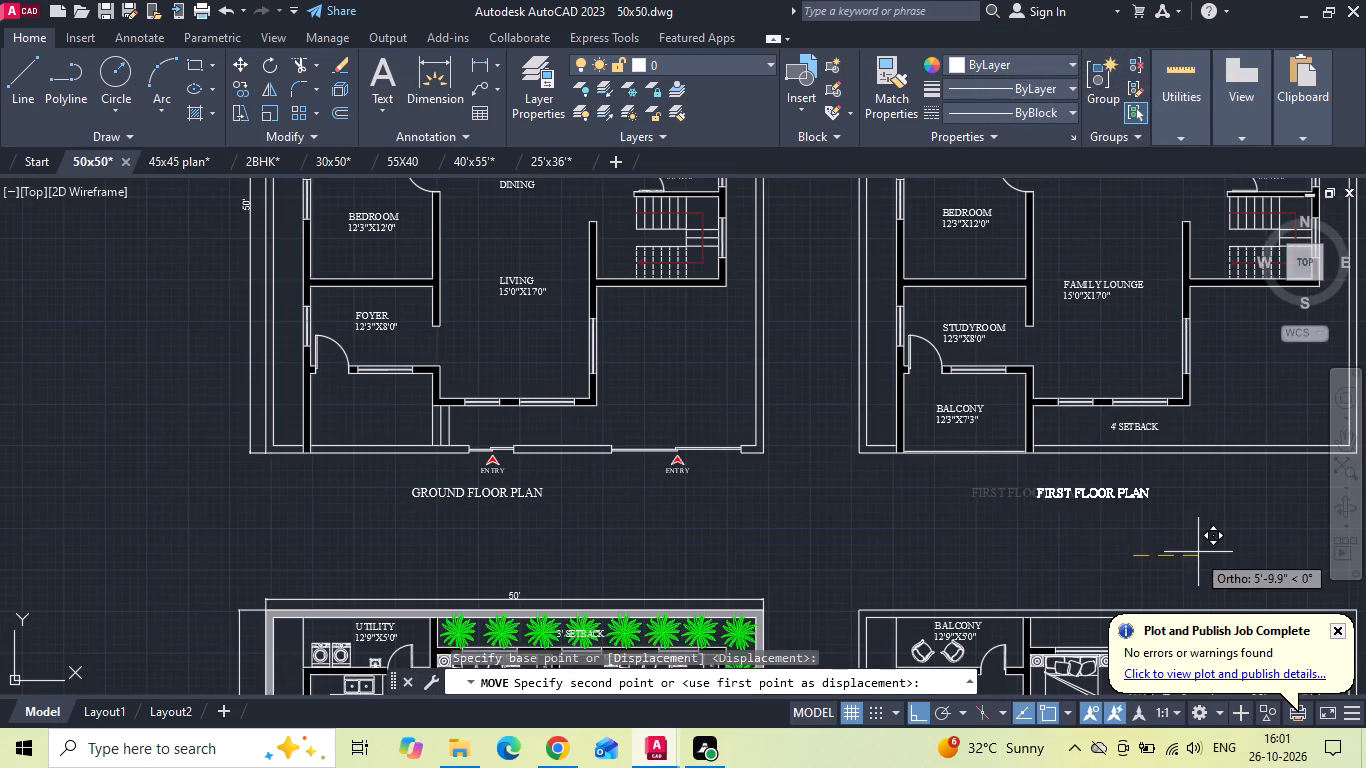
click(1229, 551)
key(ctrl+s)
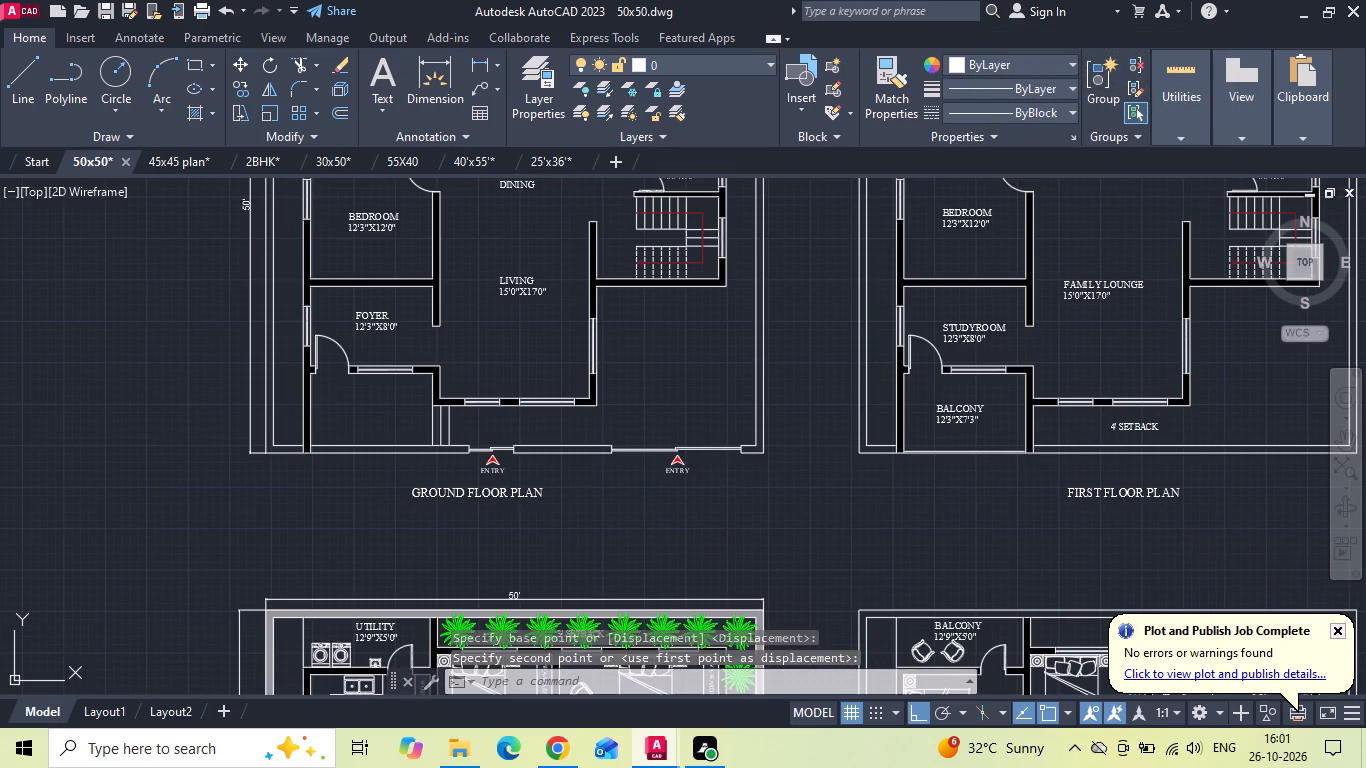
Override the ISO-25 dimension style's text with red colour and a 6" text height.
text(D)
key(space)
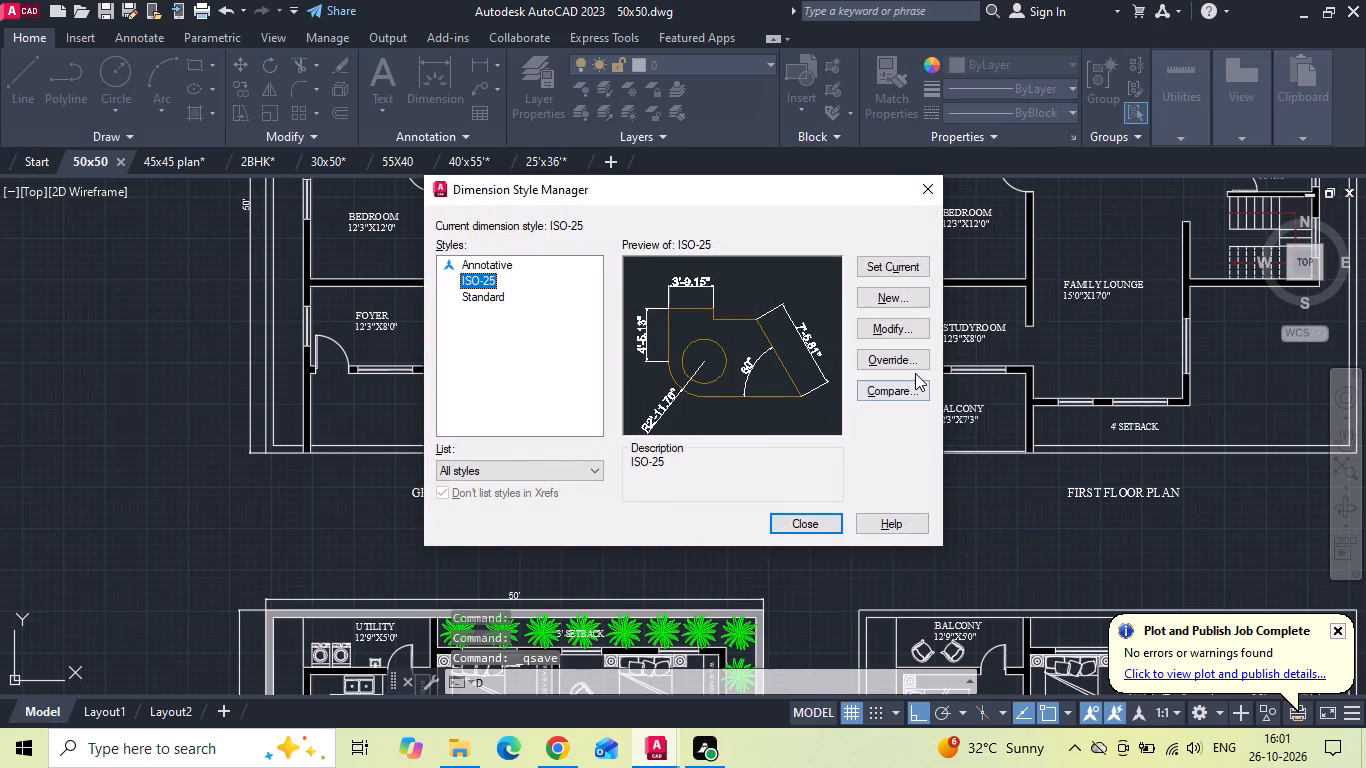
click(913, 360)
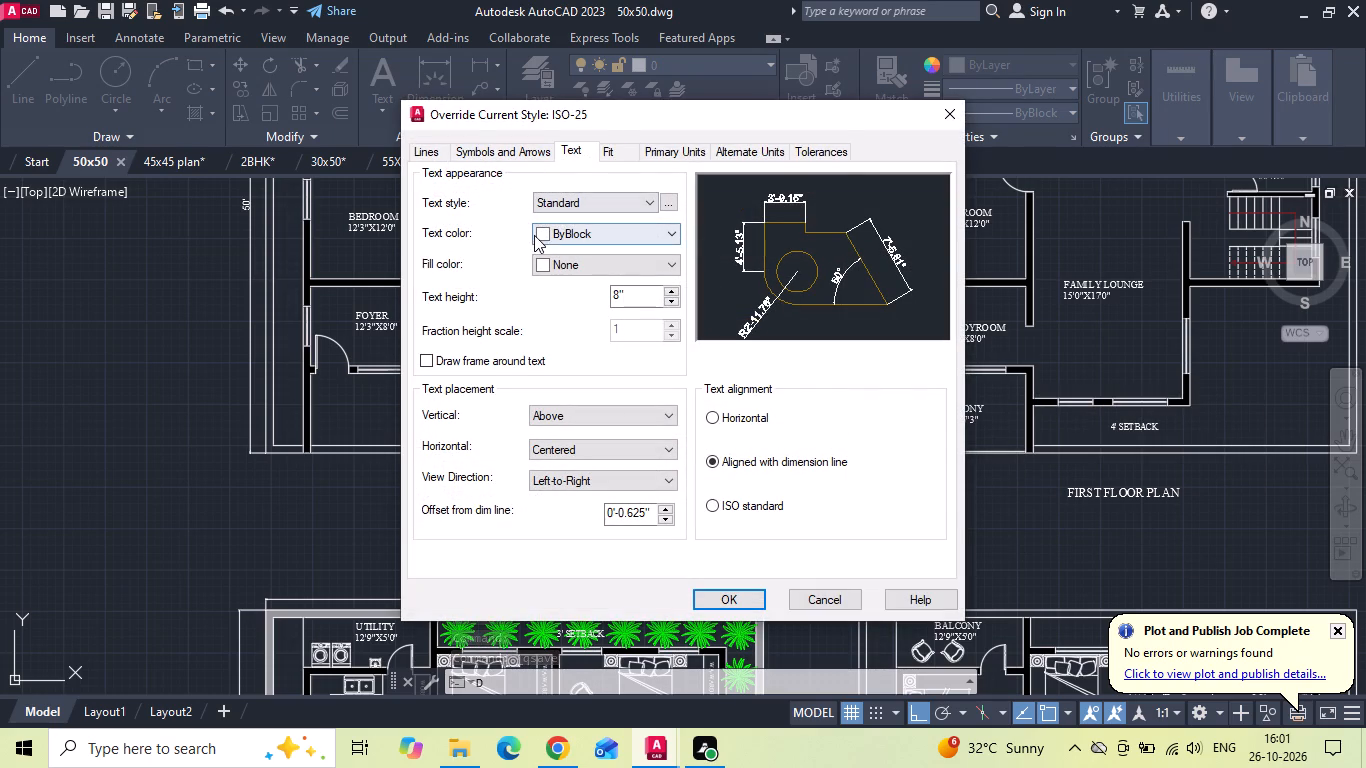
click(538, 235)
click(539, 288)
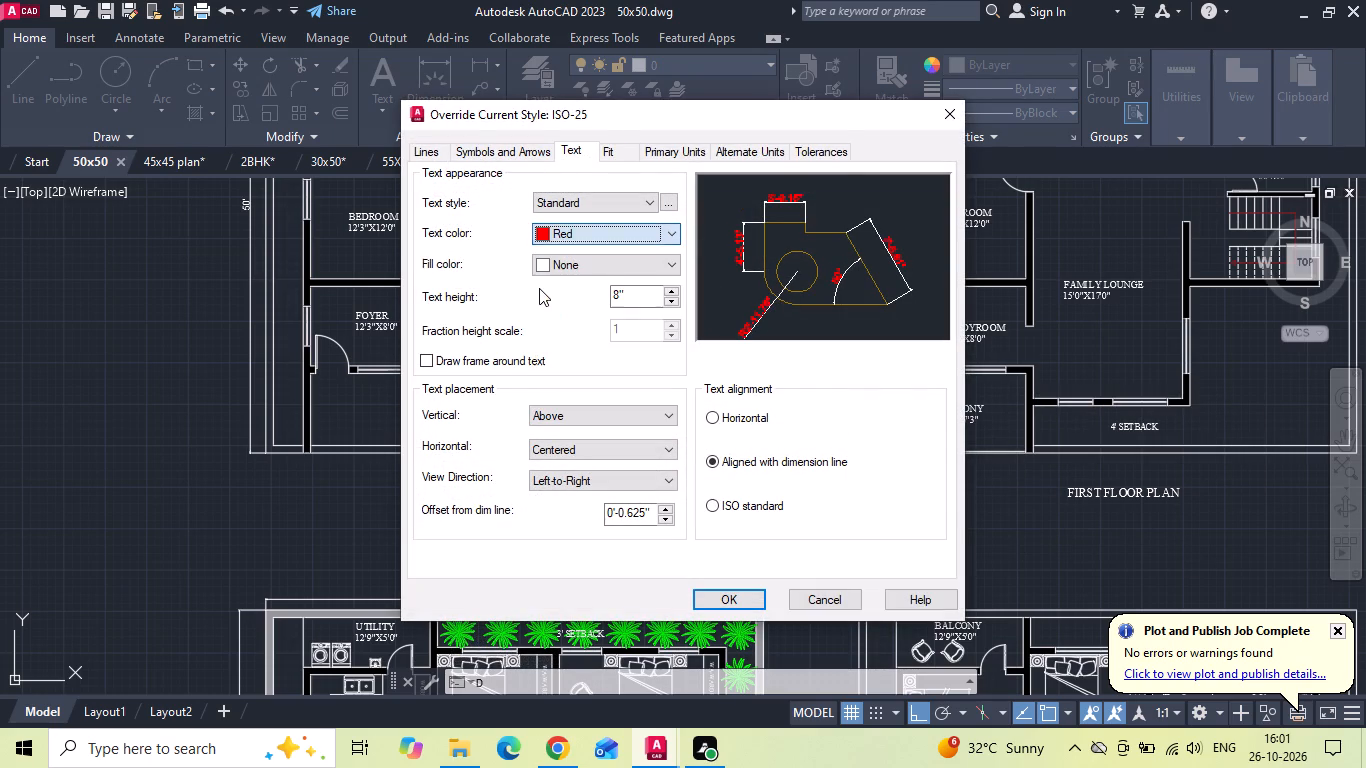
click(636, 289)
key(BackSpace)
key(BackSpace)
key(BackSpace)
key(BackSpace)
key(BackSpace)
key(BackSpace)
key(BackSpace)
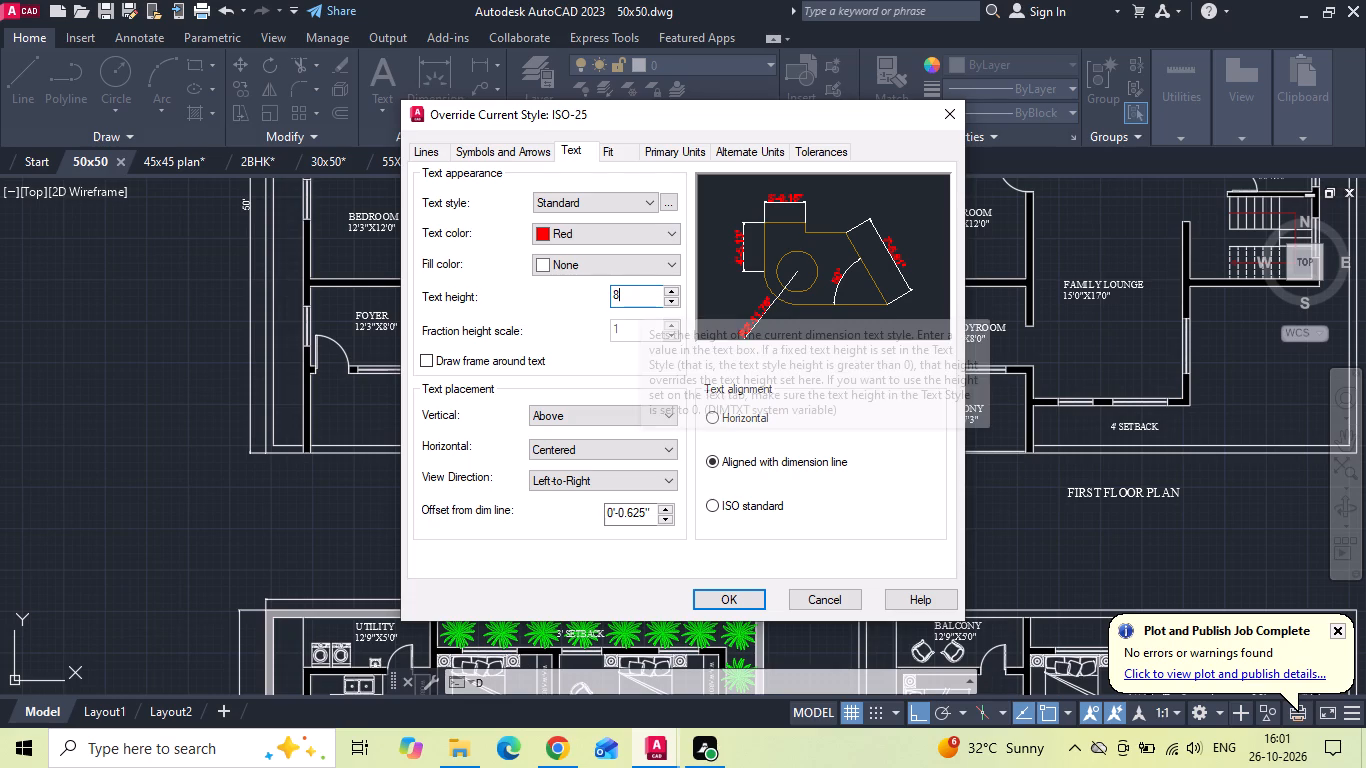
text(6")
key(Return)
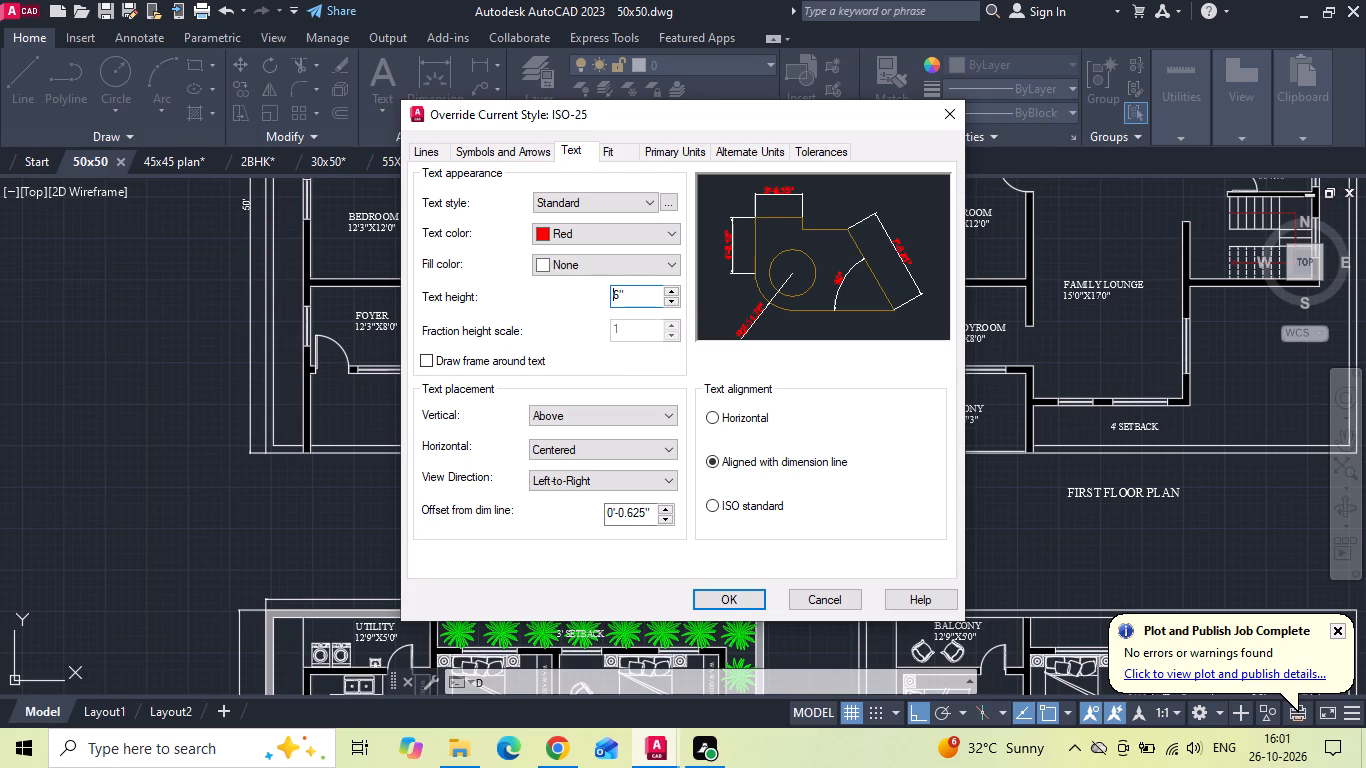
Set the override's dimension lines and extension lines to green, and finish the dimension style setup.
click(434, 152)
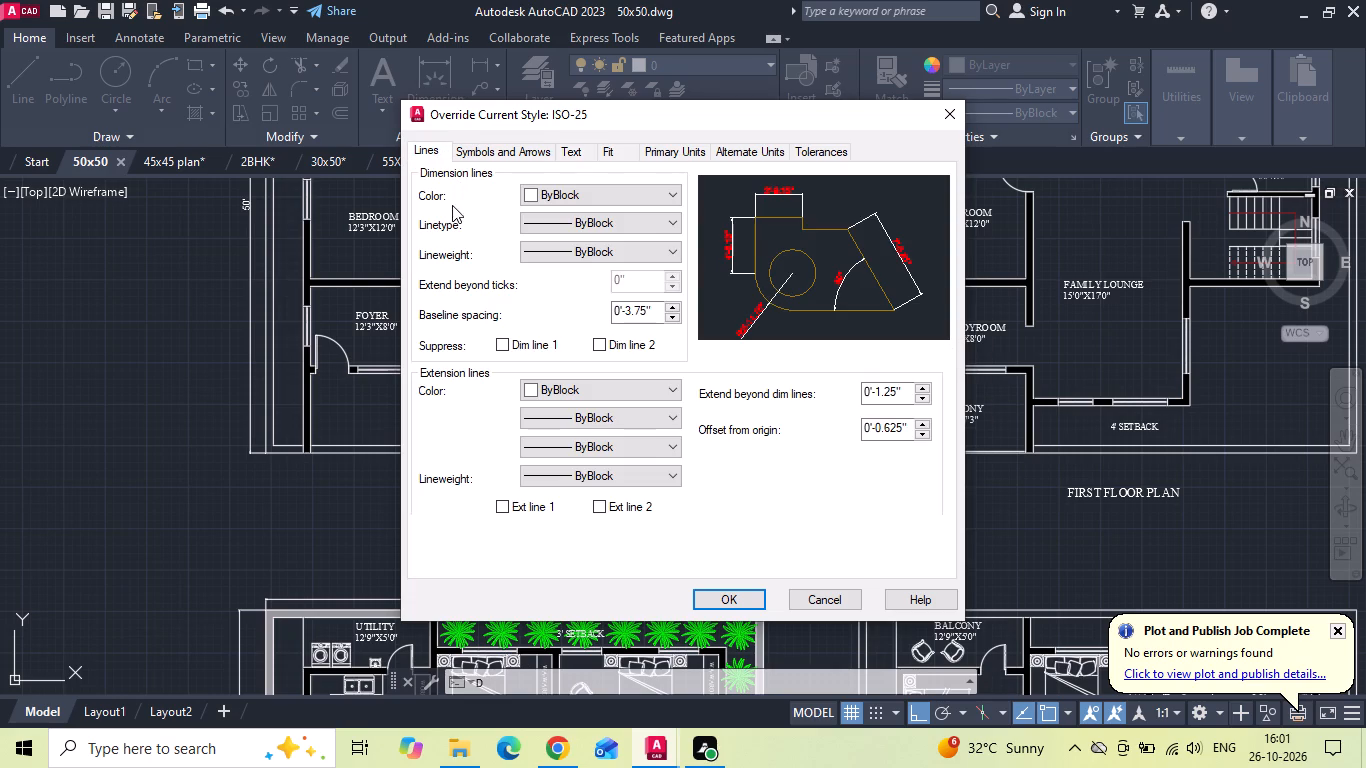
click(524, 198)
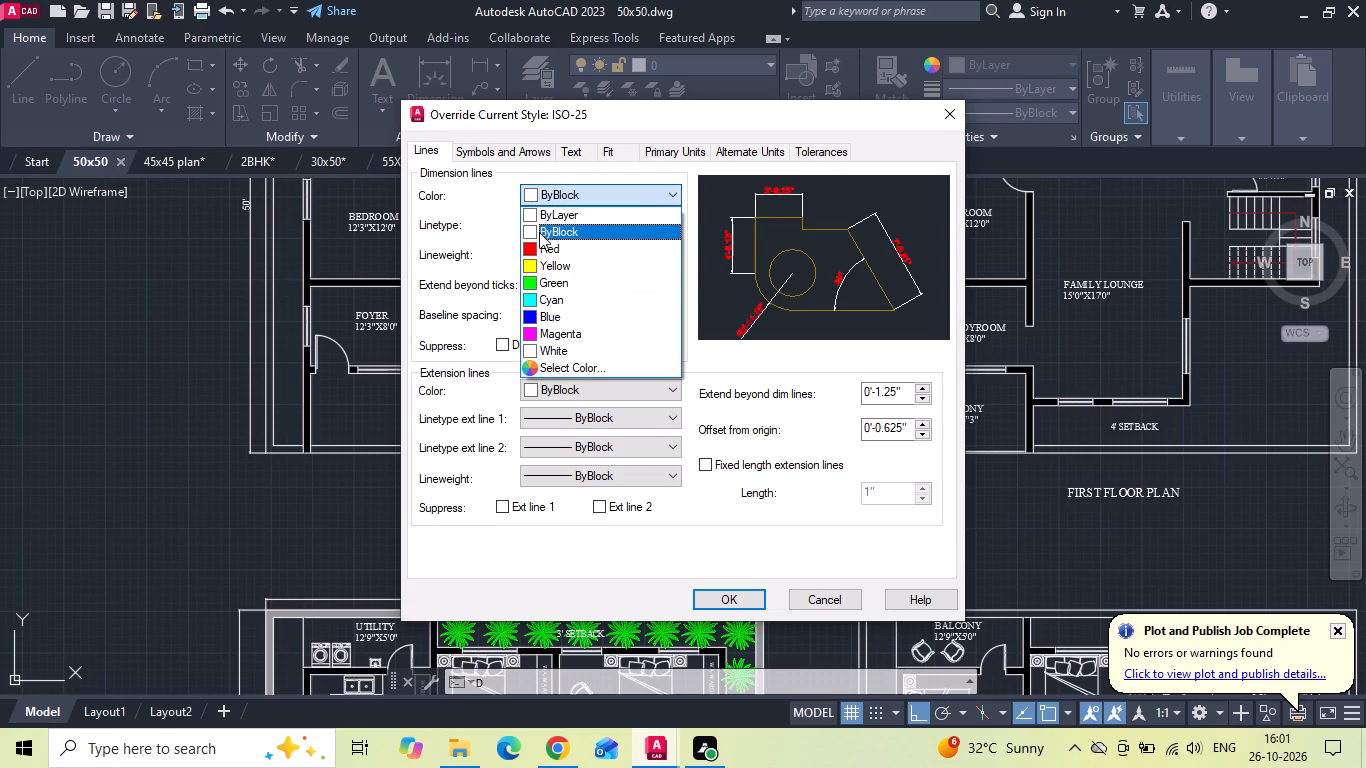
click(532, 282)
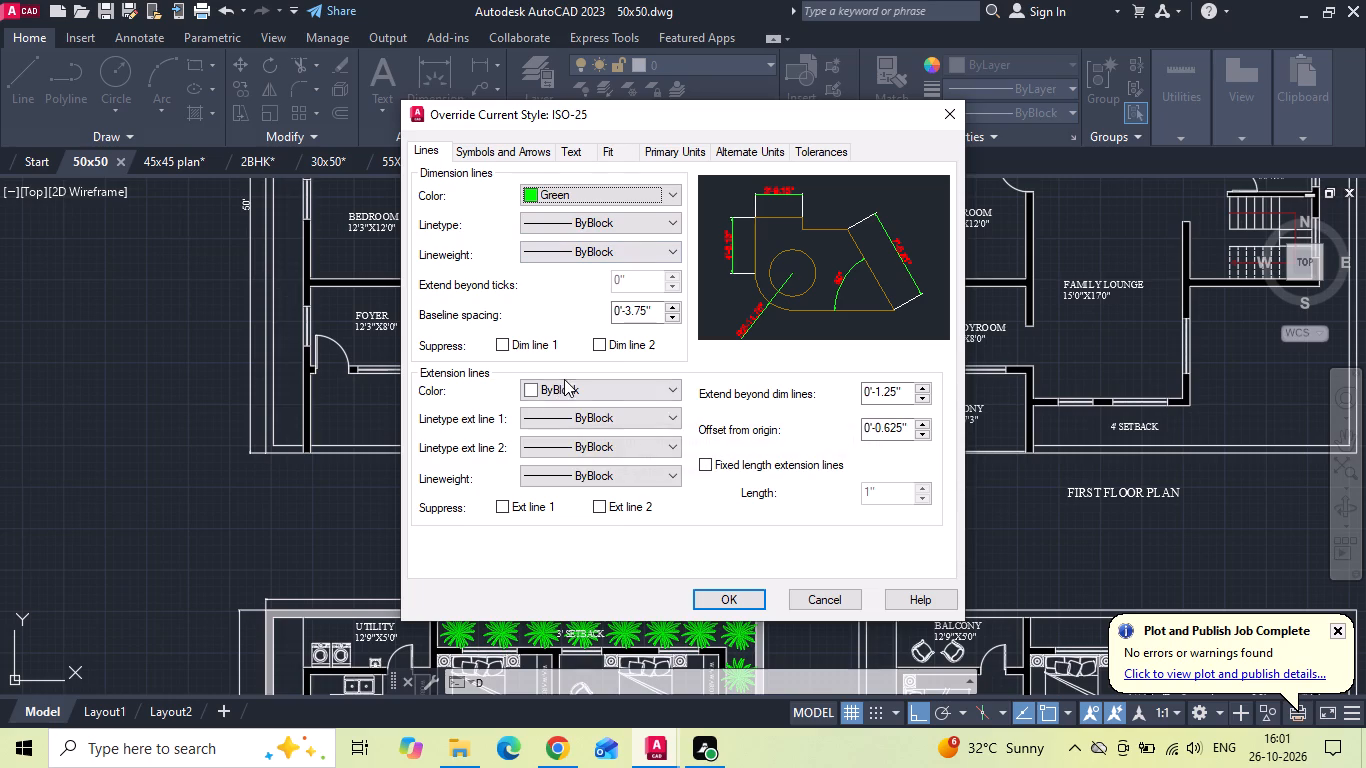
click(537, 389)
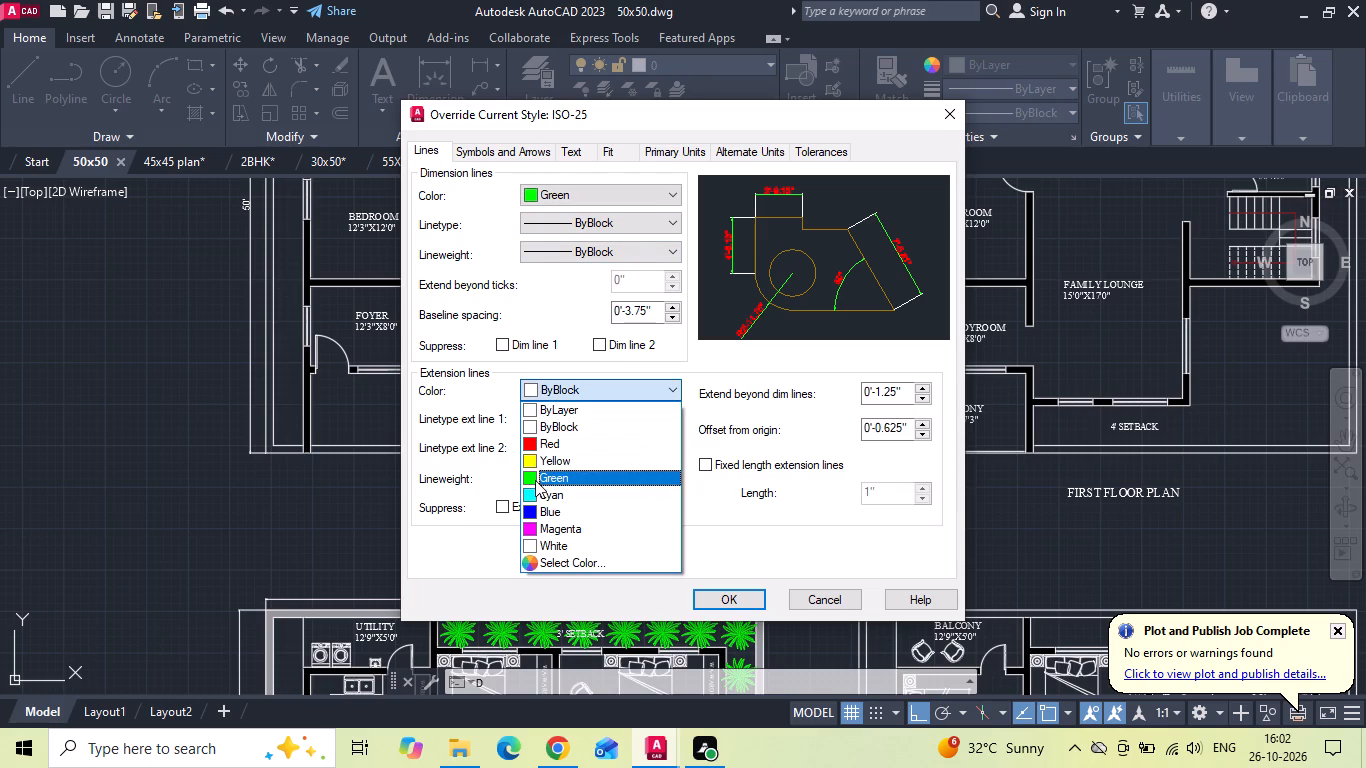
click(535, 480)
click(721, 598)
click(892, 267)
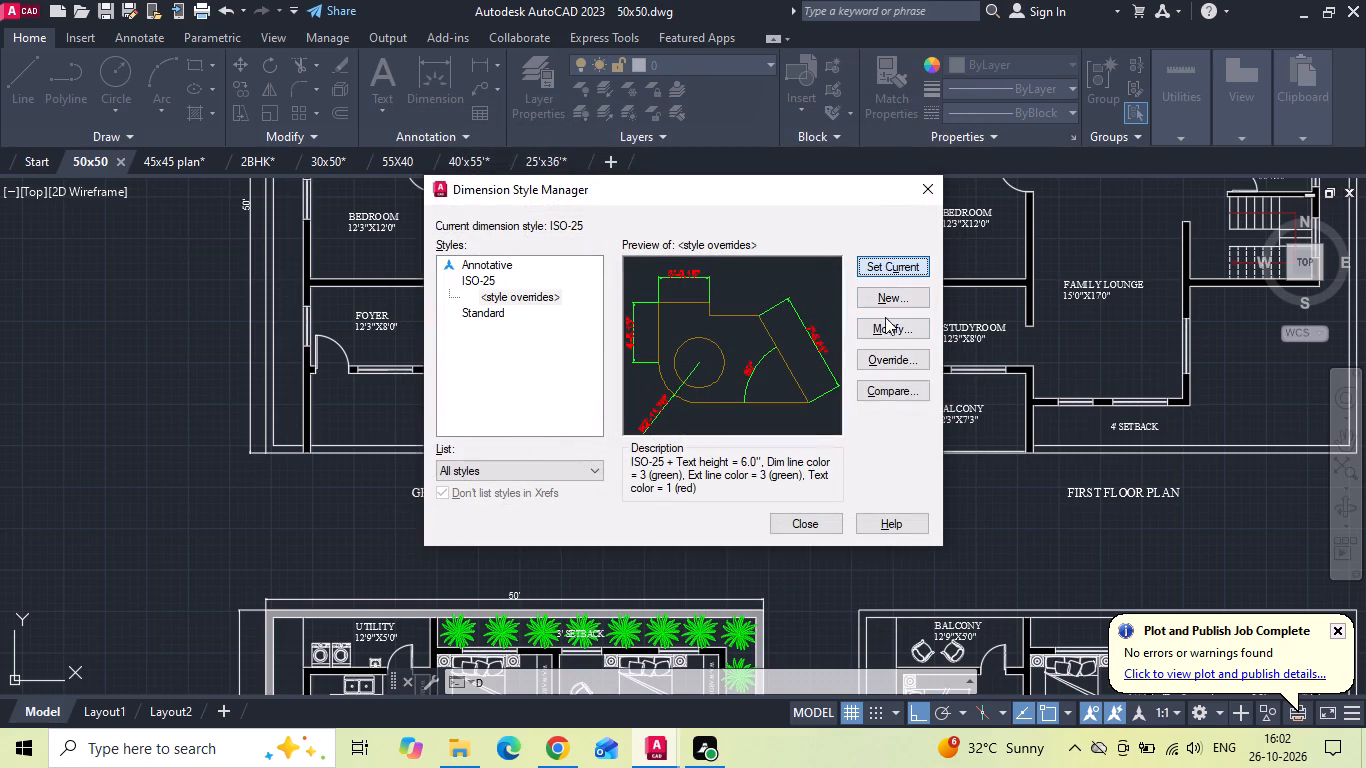
click(814, 527)
Dimension the kitchen's inside depth along its left wall and inside width along its top wall on the copied ground floor plan.
scroll(739, 561, down, 2)
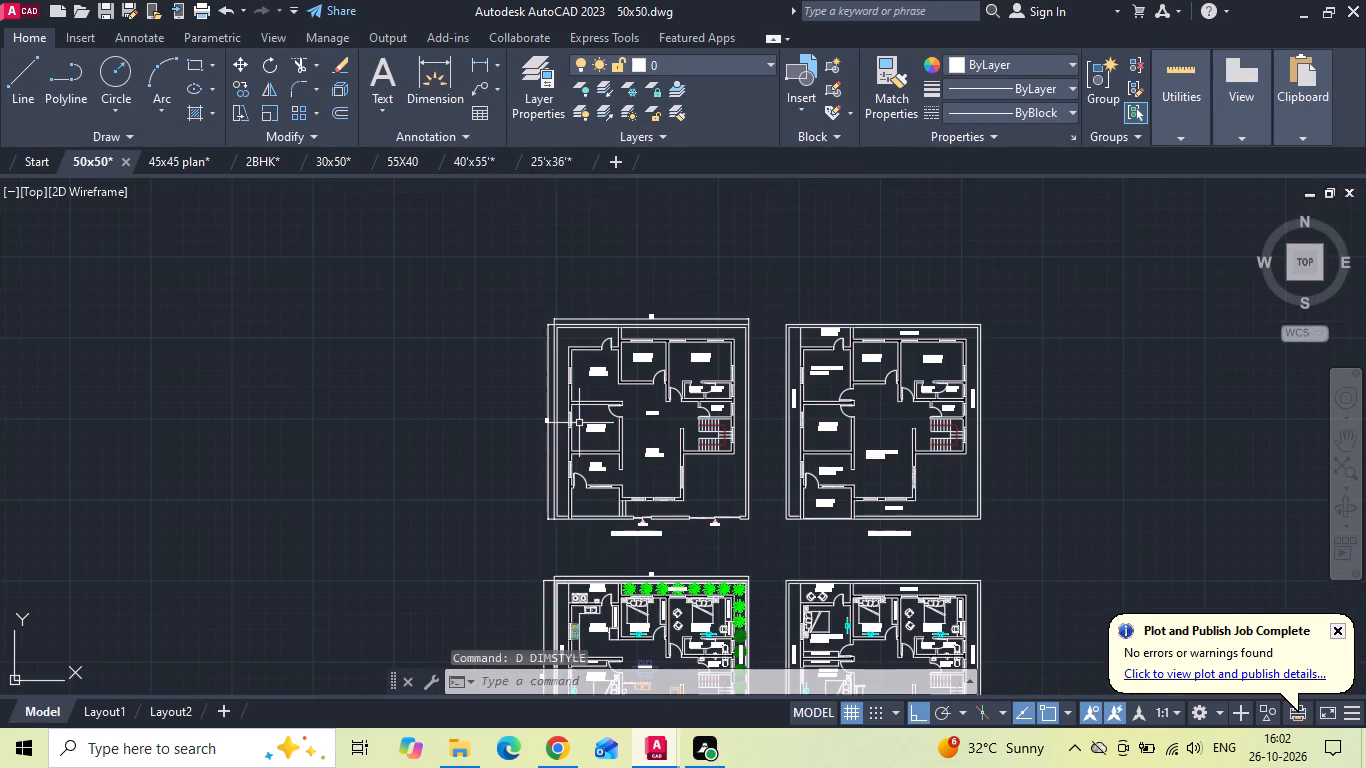
scroll(579, 423, up, 2)
scroll(593, 234, up, 1)
middle_drag(611, 245, 666, 376)
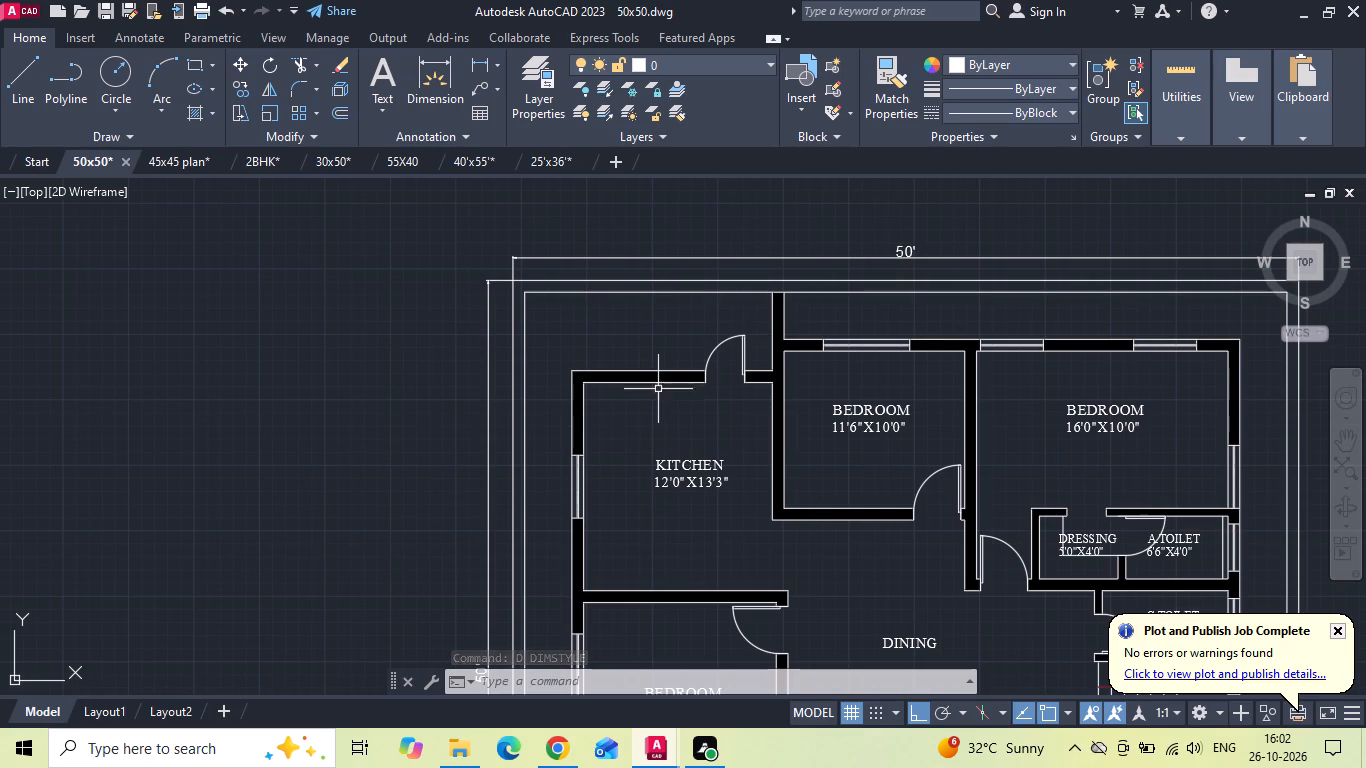
middle_drag(667, 418, 663, 399)
text(QDIM)
key(space)
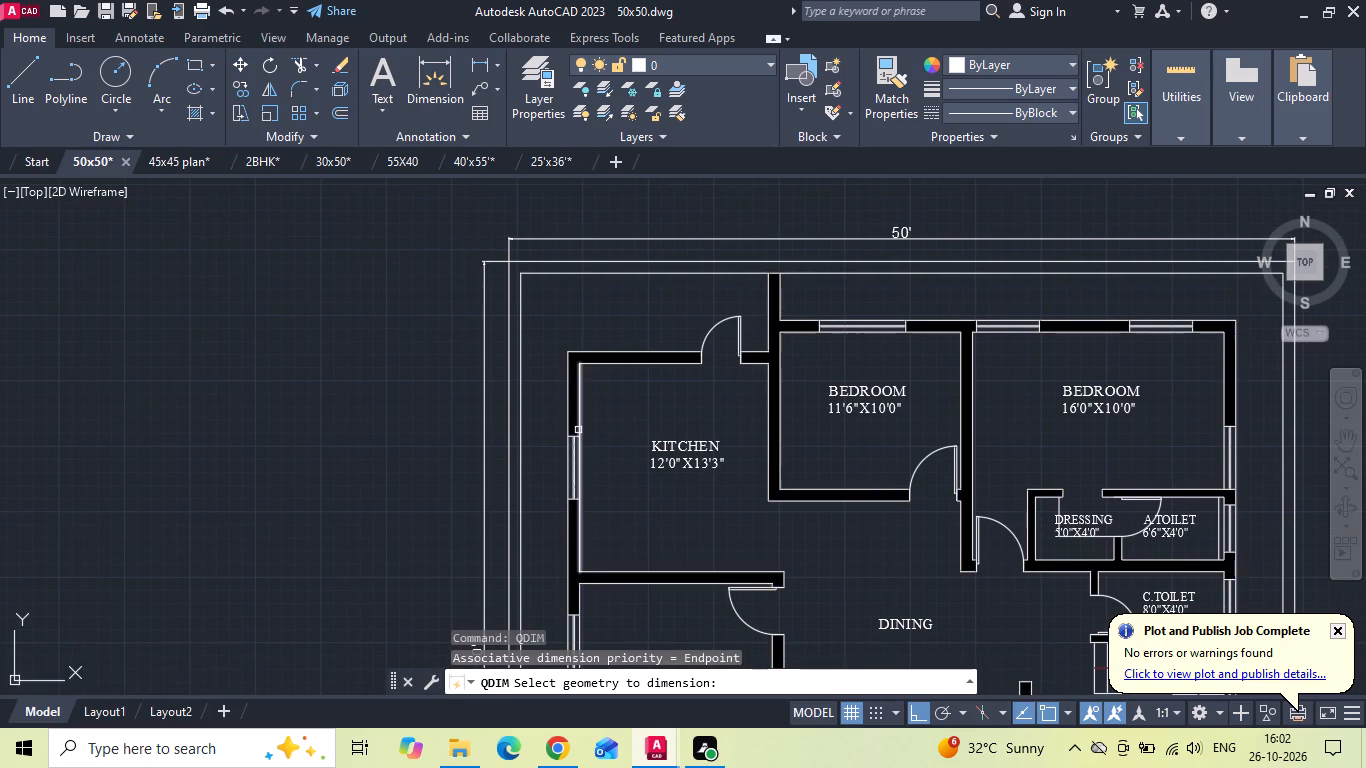
click(579, 430)
key(space)
key(space)
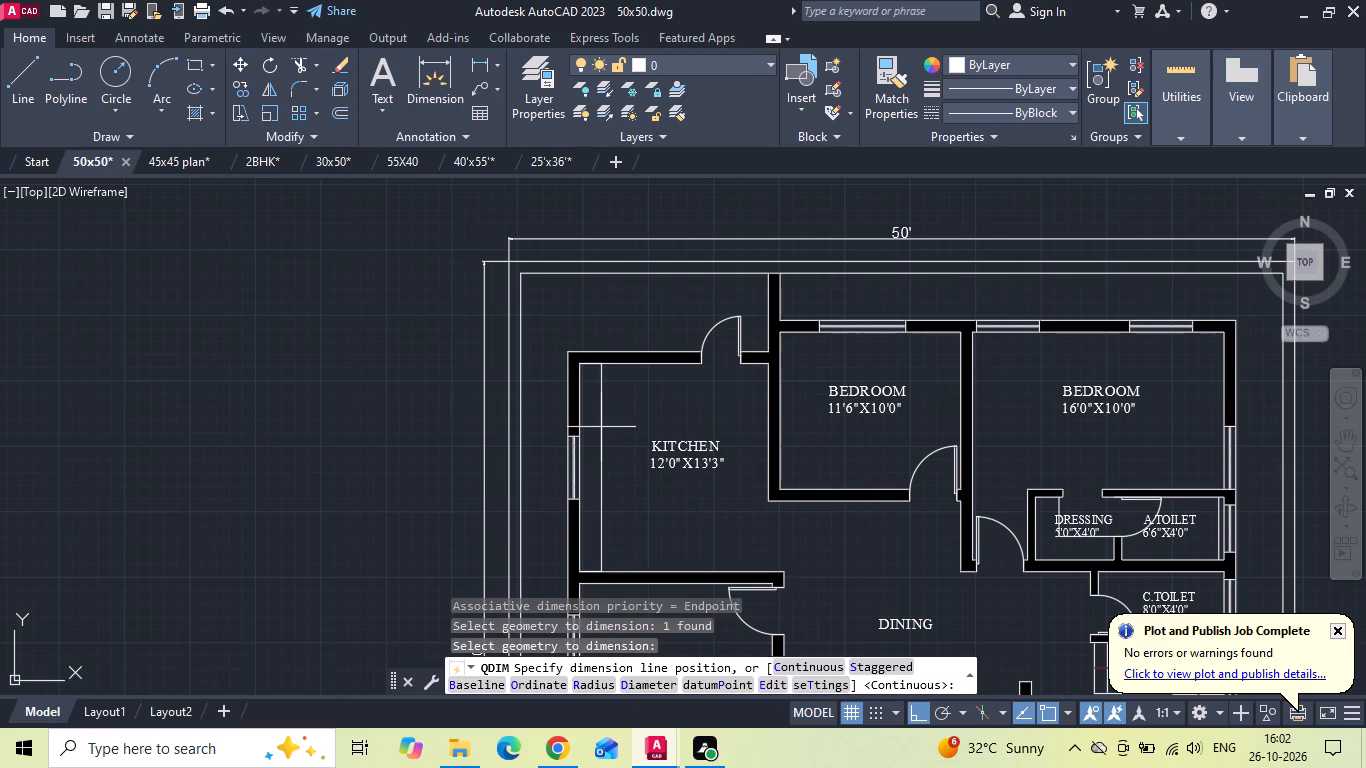
click(598, 419)
scroll(591, 465, up, 1)
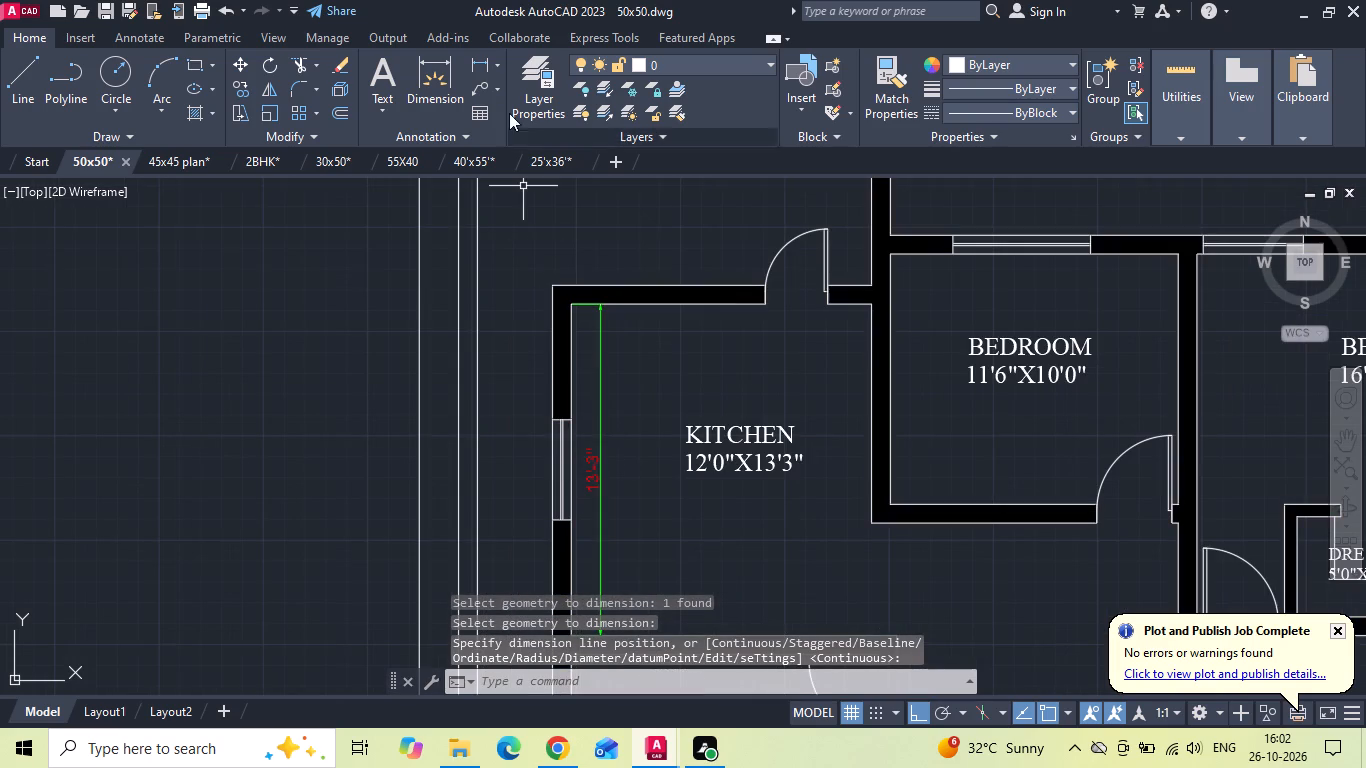
click(480, 69)
click(569, 303)
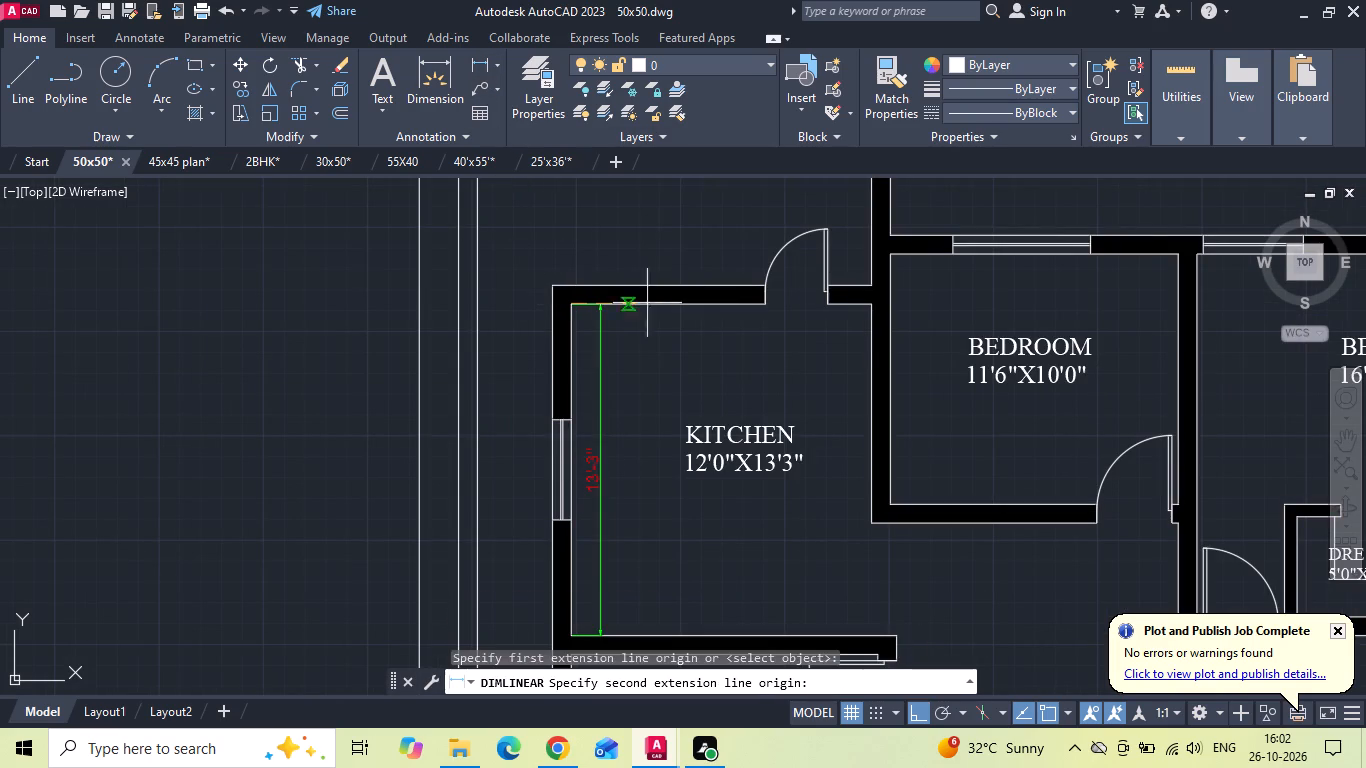
click(876, 304)
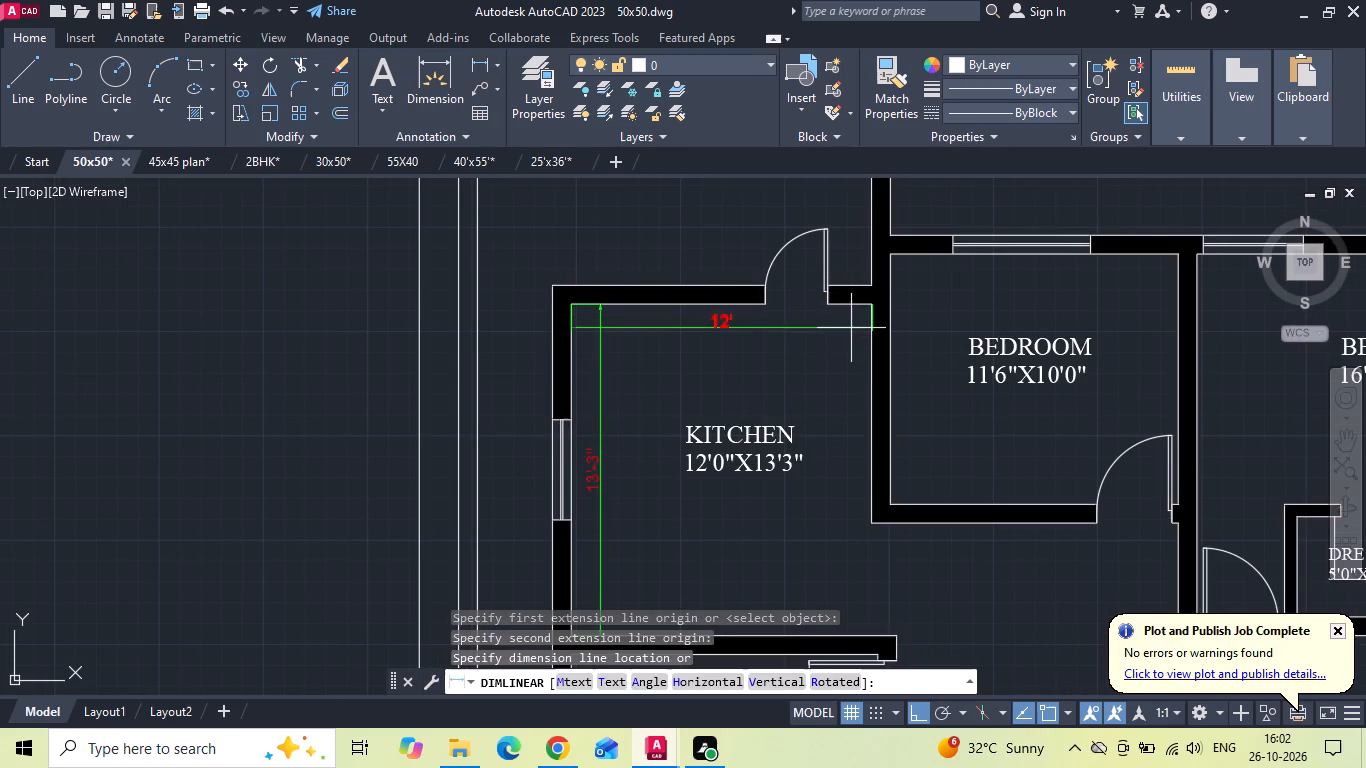
click(851, 328)
Add linear dimensions for the open space above the kitchen: its depth to the compound wall and the kitchen's outer wall length.
middle_drag(762, 365, 725, 450)
key(space)
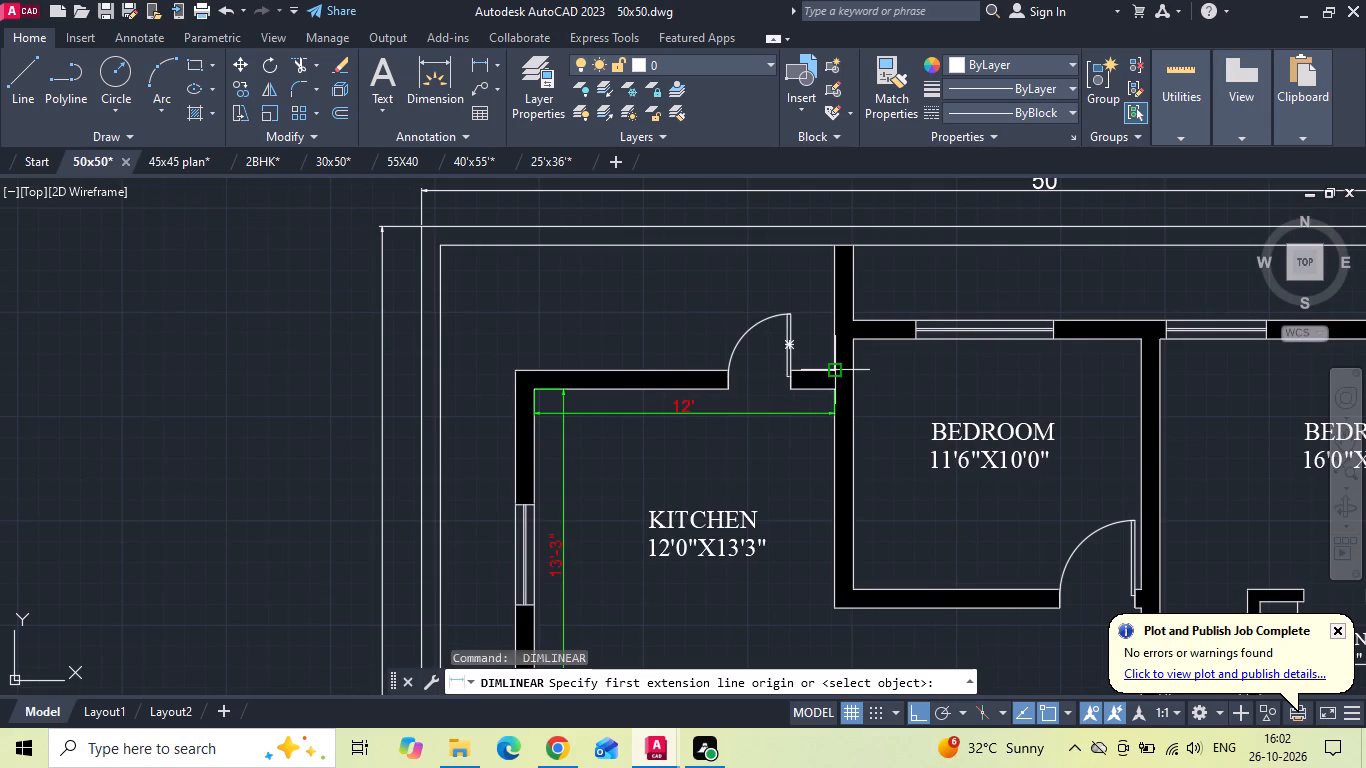
drag(831, 371, 829, 361)
click(834, 245)
click(822, 283)
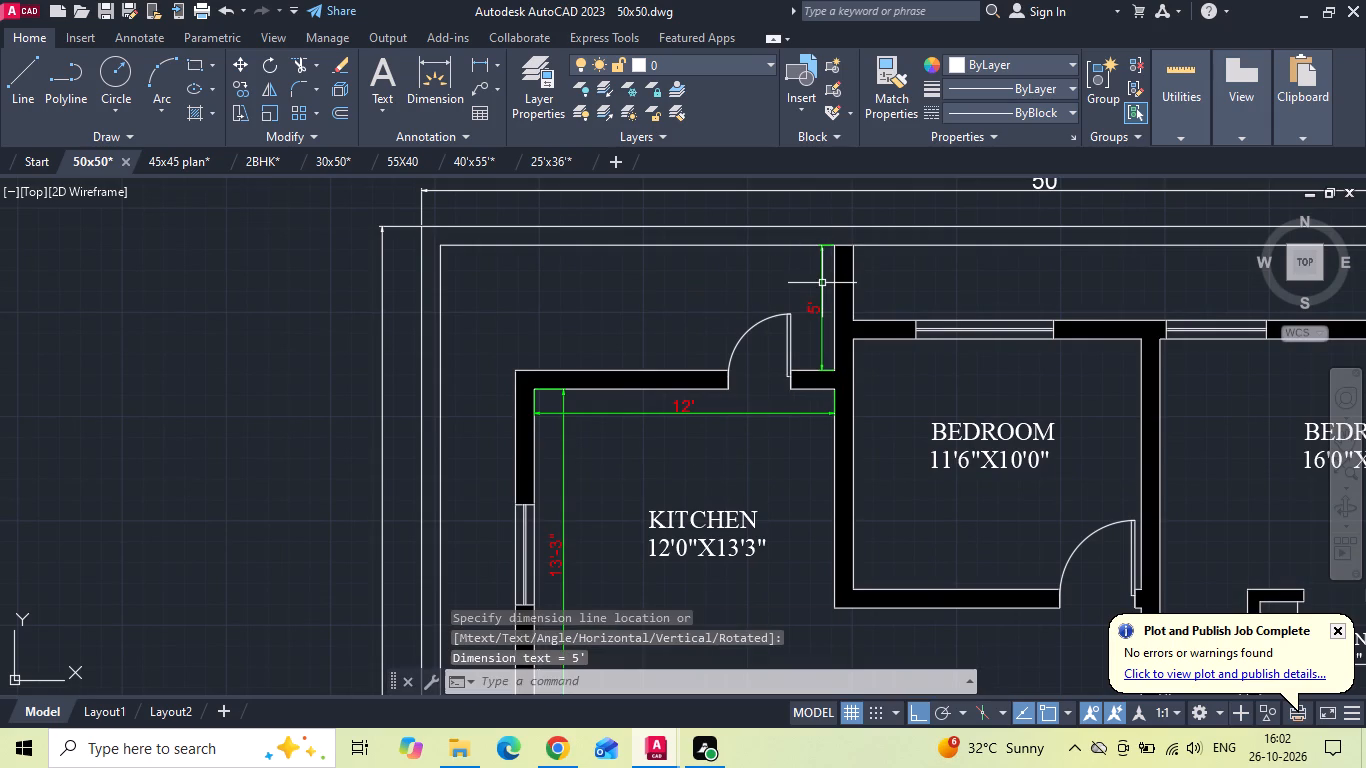
text(DL)
key(i)
key(space)
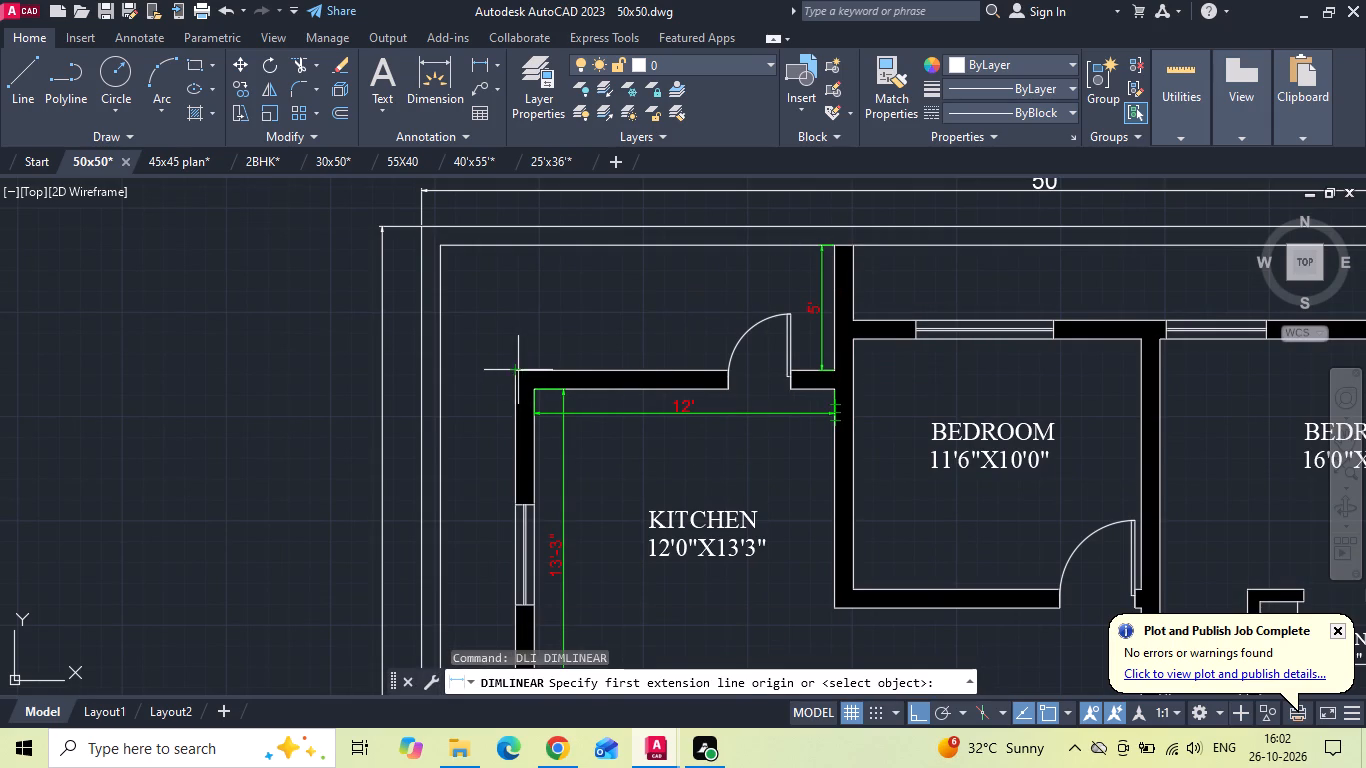
click(518, 372)
click(834, 369)
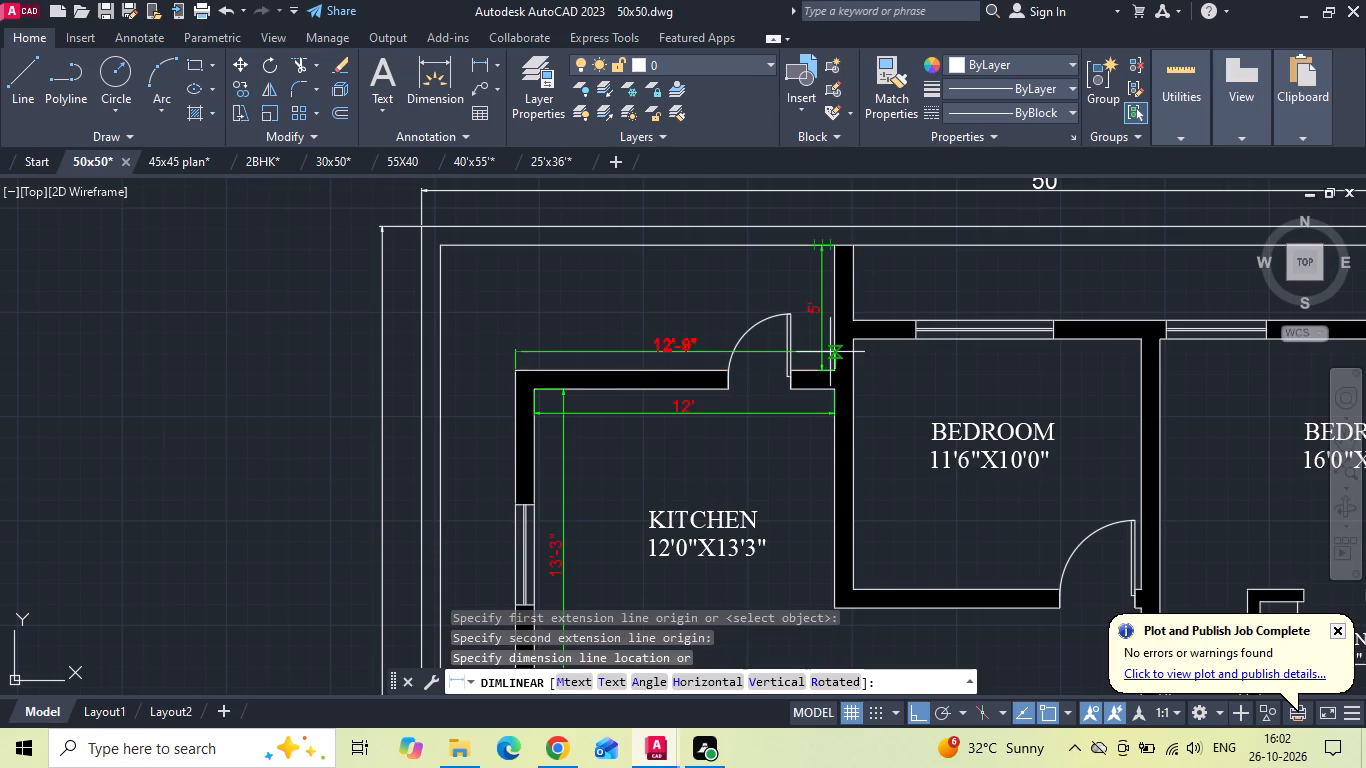
click(830, 352)
Dimension the ground floor setbacks between house wall and compound wall on the left side, right side and above the bedrooms.
scroll(560, 378, down, 1)
scroll(539, 452, up, 1)
key(space)
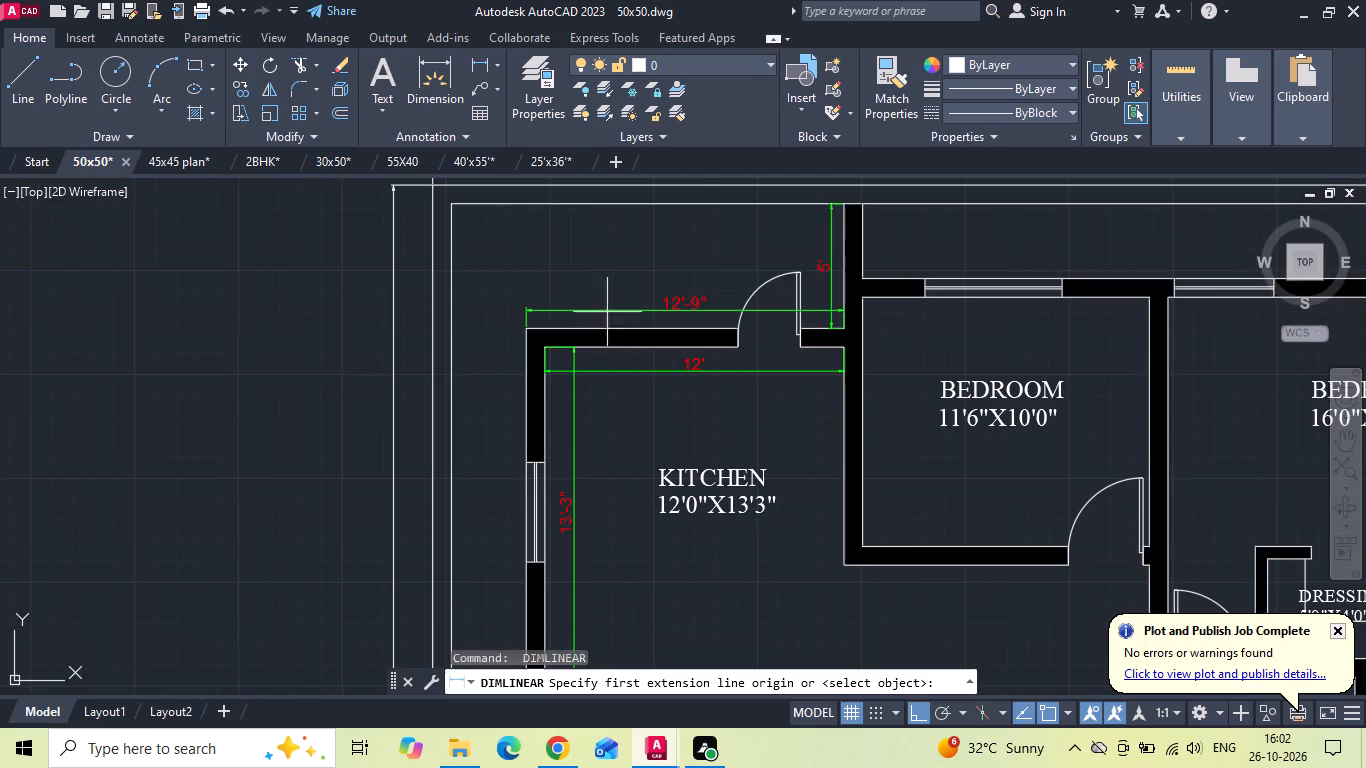
scroll(658, 294, down, 2)
scroll(592, 454, up, 1)
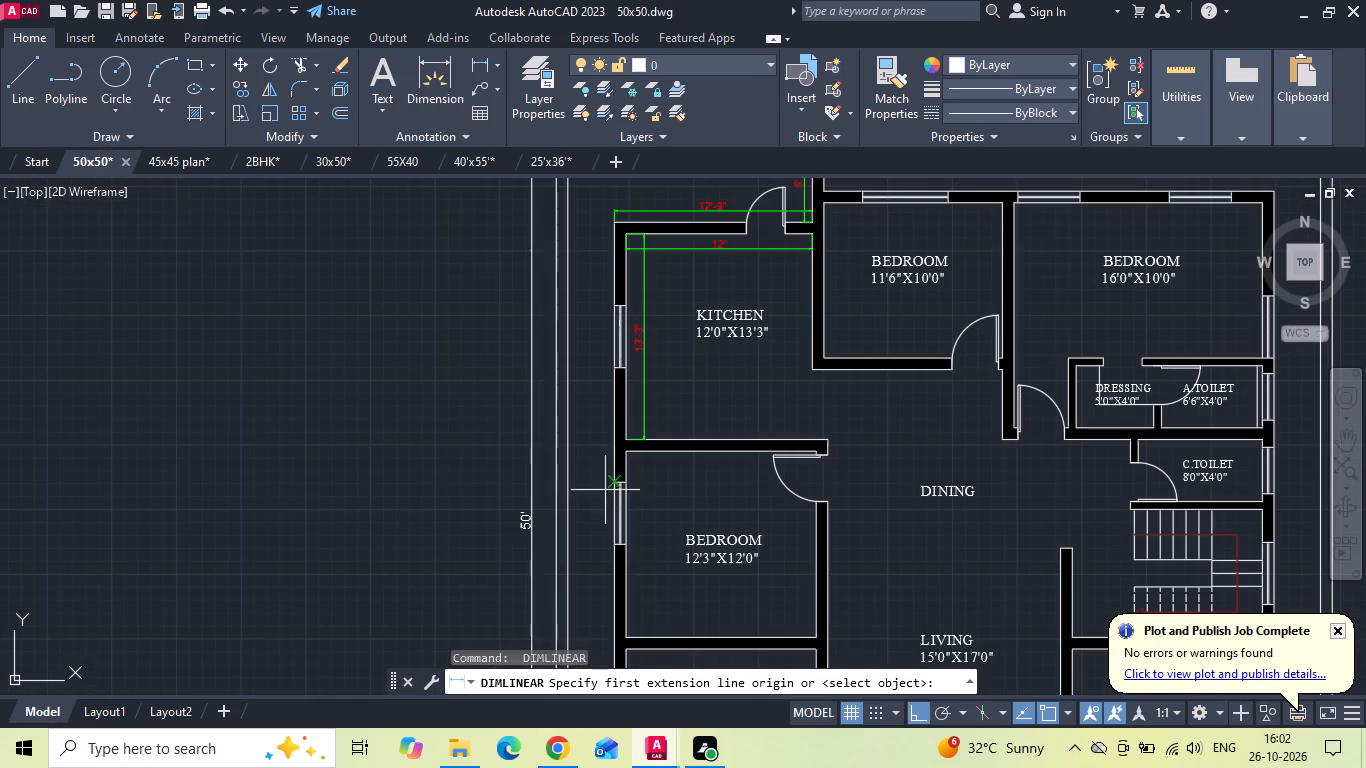
click(617, 480)
click(572, 479)
scroll(571, 482, up, 2)
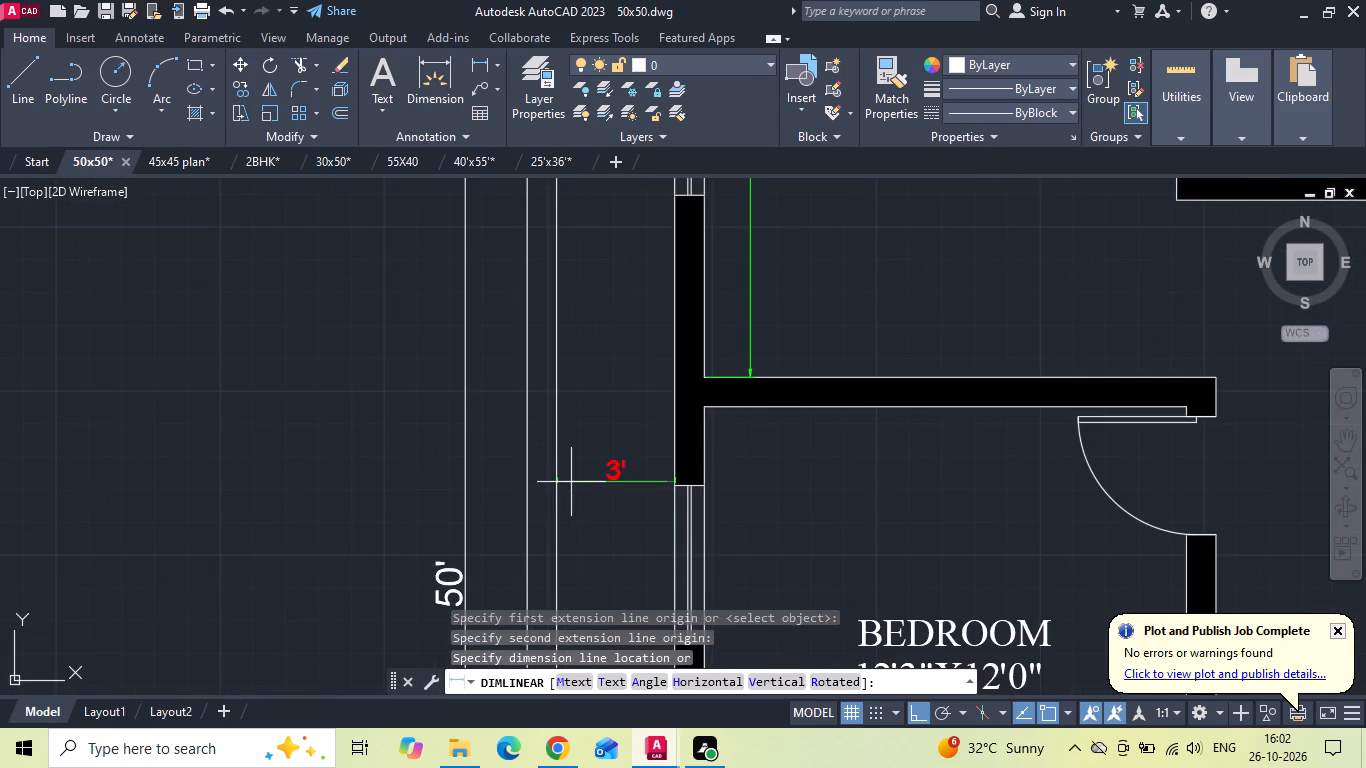
click(571, 482)
scroll(571, 482, down, 3)
middle_drag(940, 475, 469, 393)
key(space)
scroll(809, 430, up, 2)
click(774, 435)
triple_click(887, 437)
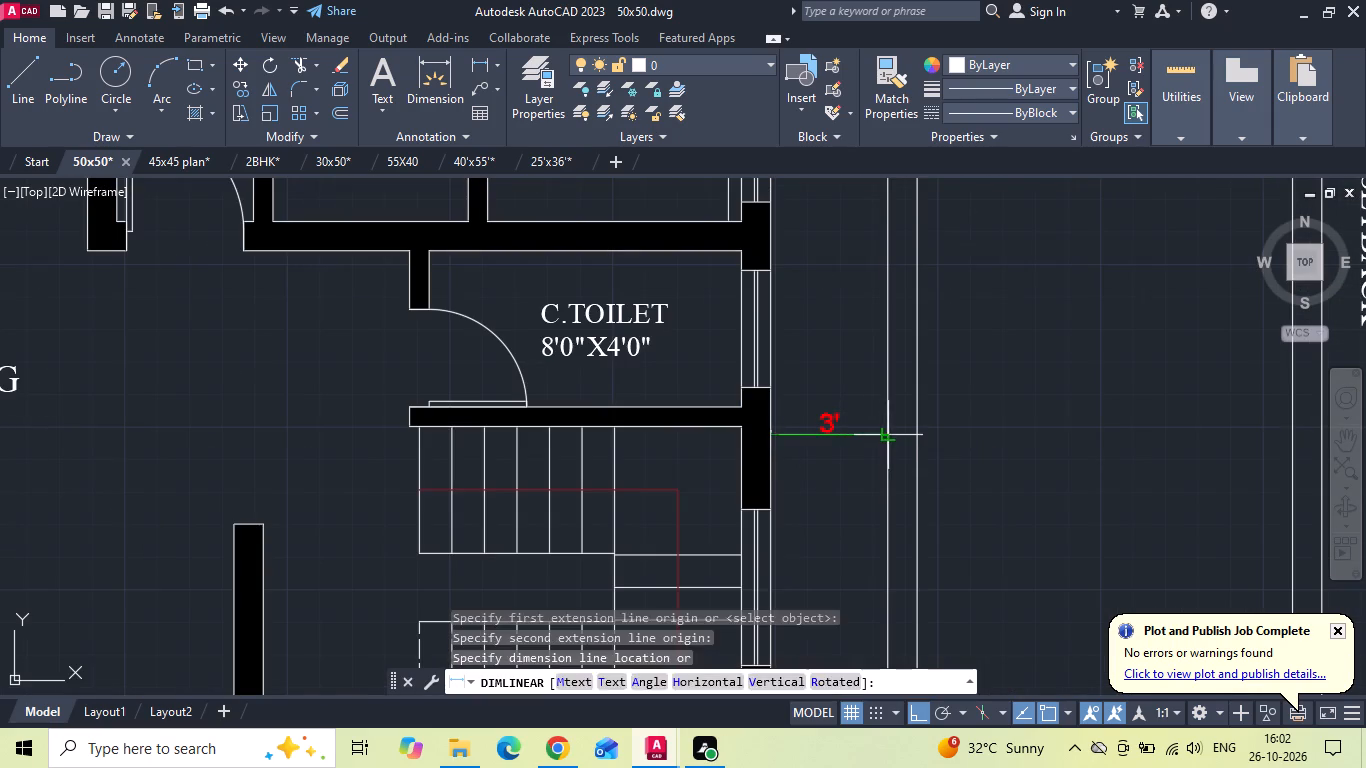
scroll(888, 442, down, 3)
scroll(719, 230, up, 2)
key(space)
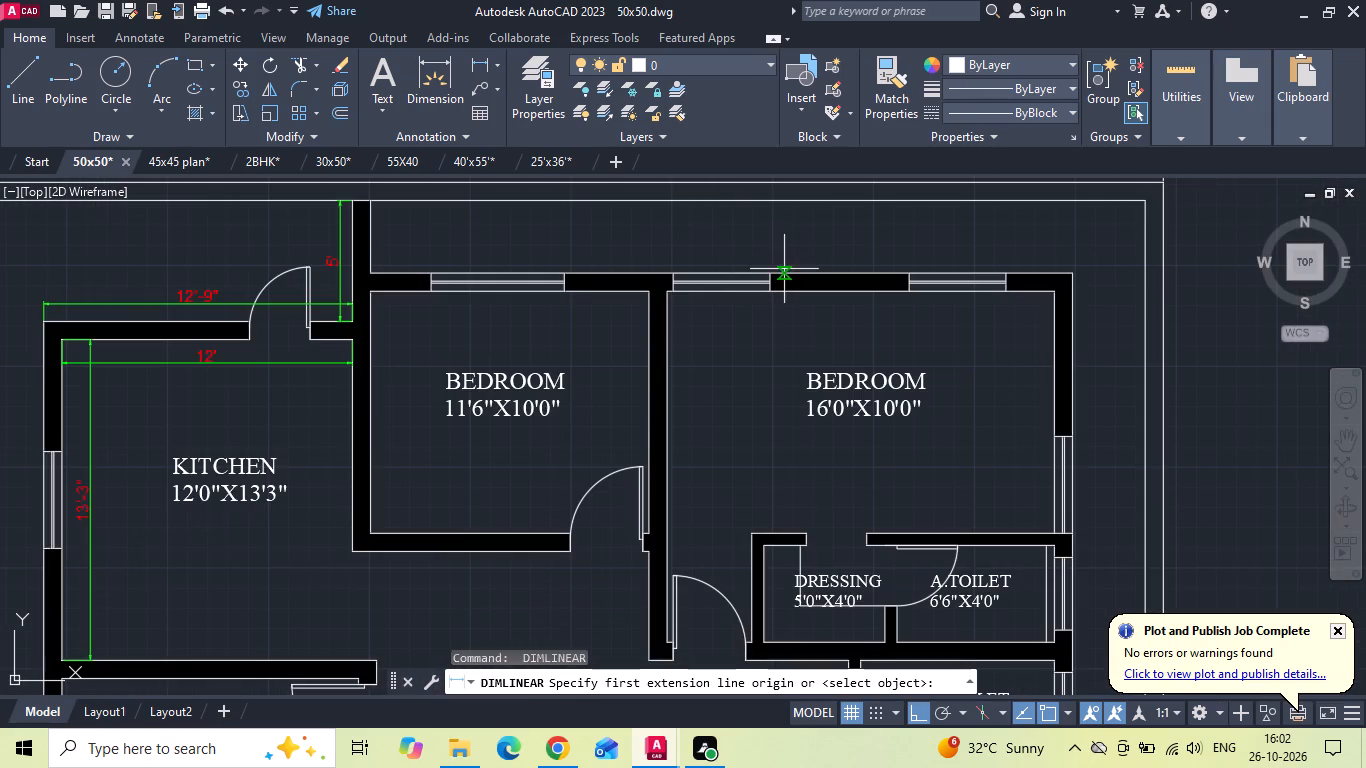
click(784, 269)
triple_click(782, 194)
Dimension the inside width and depth of the 11'6"X10'0" bedroom along its top and left walls.
key(space)
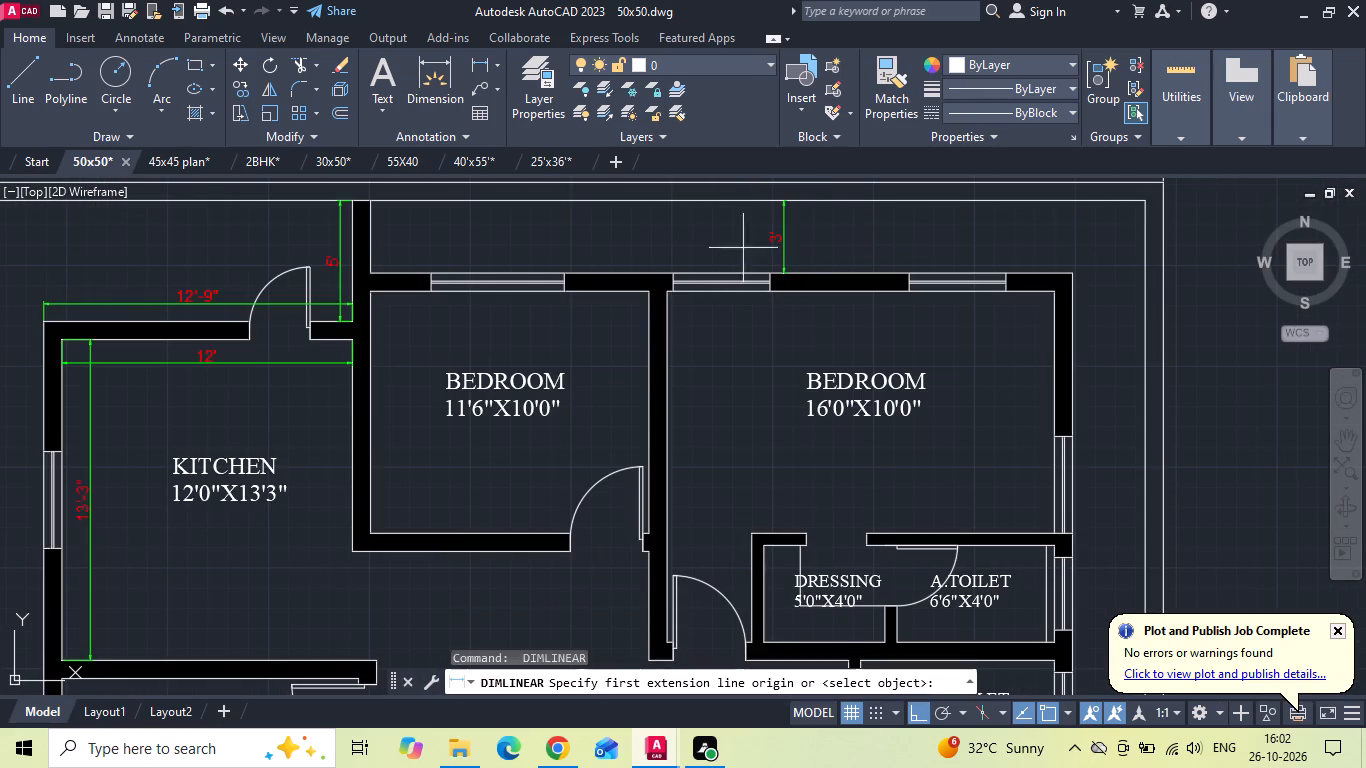
click(369, 289)
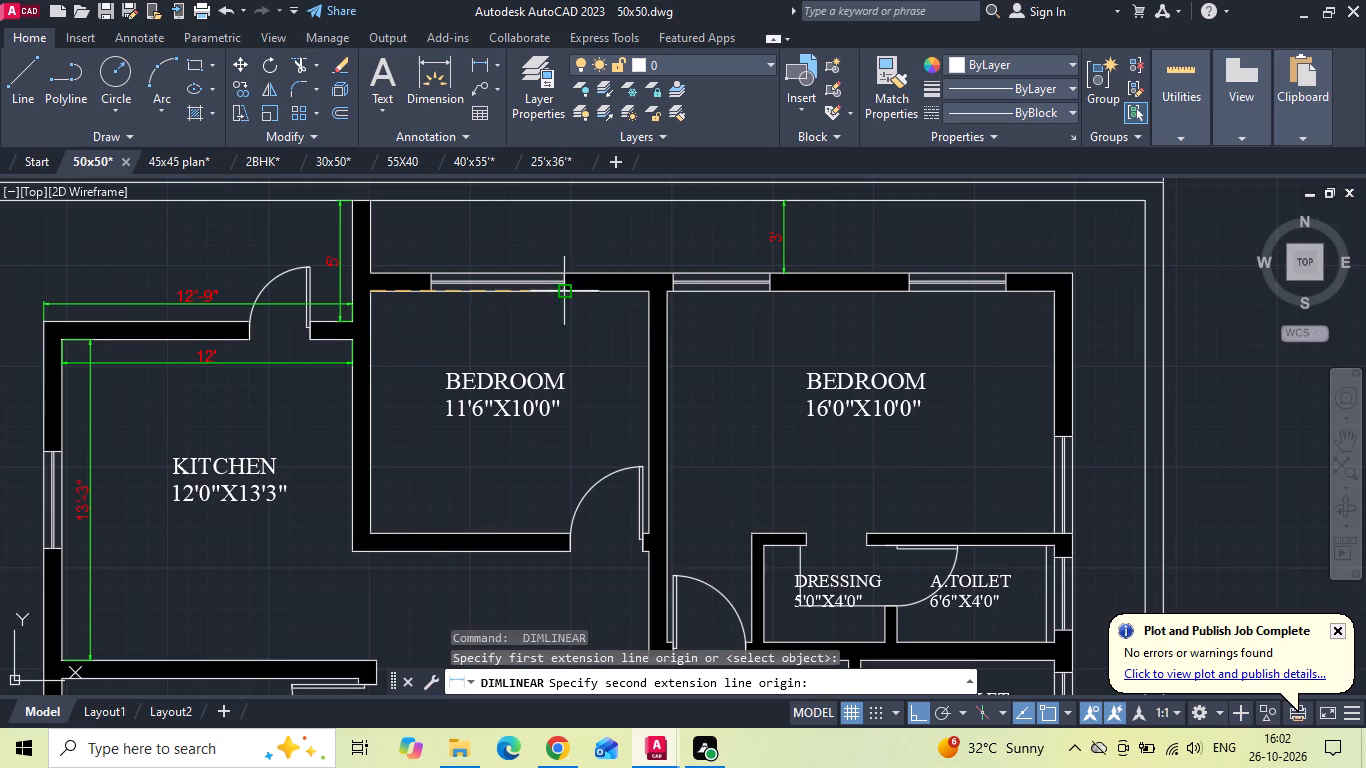
click(656, 295)
click(621, 313)
key(space)
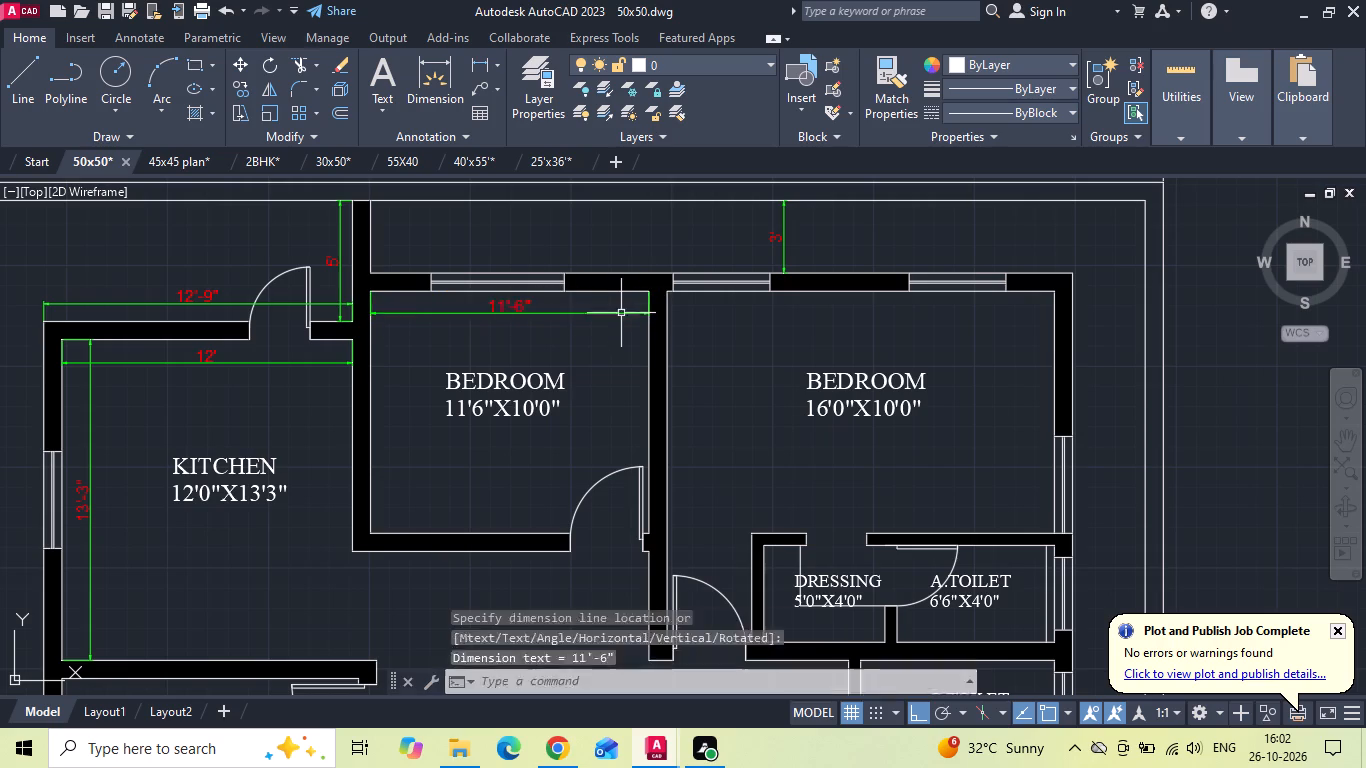
click(373, 288)
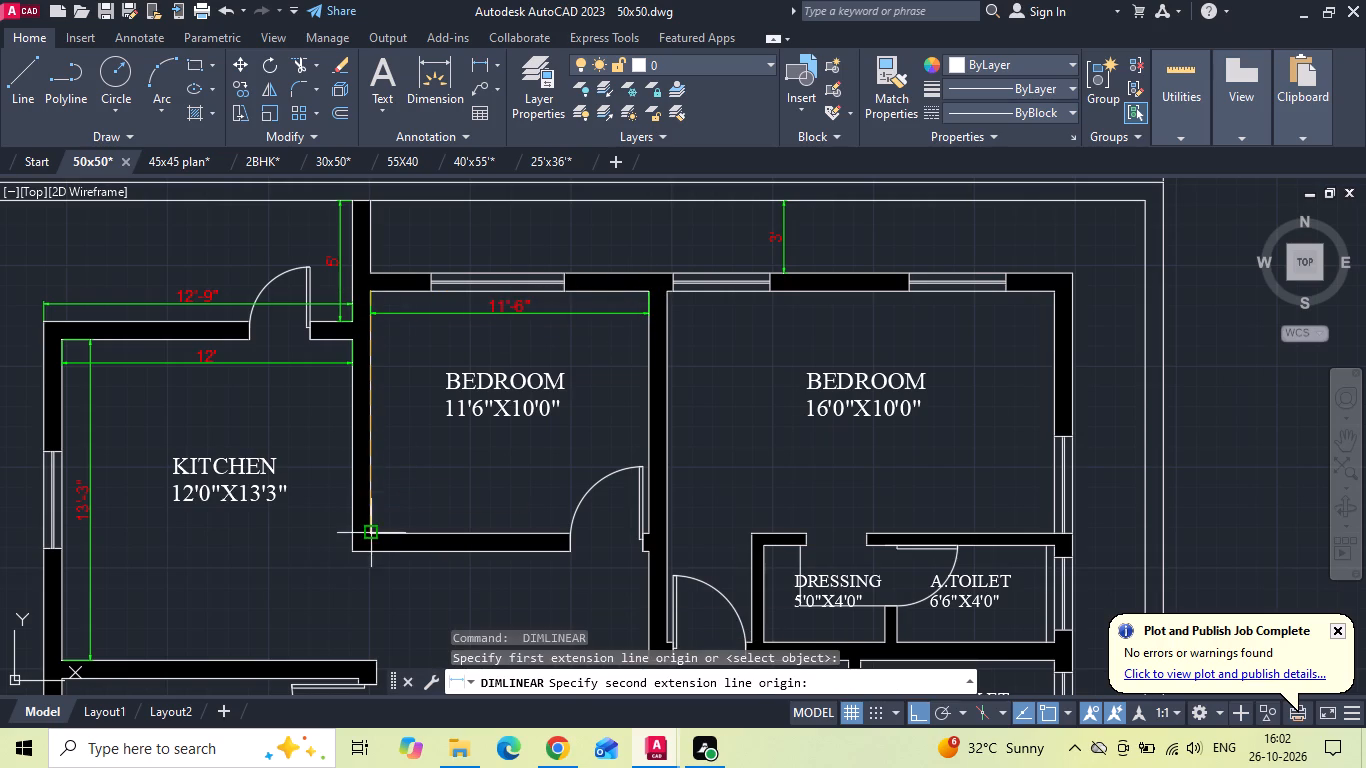
click(371, 530)
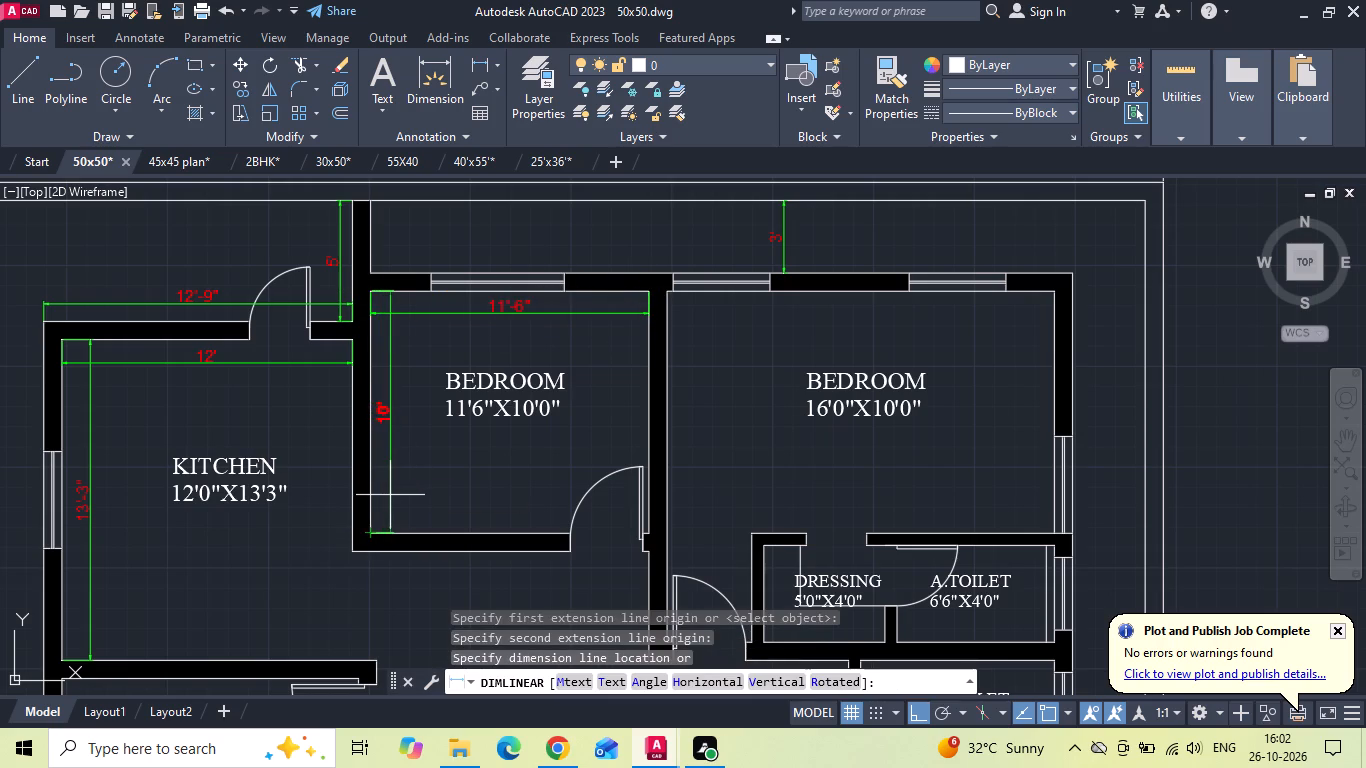
click(390, 495)
Dimension the 16'0"X10'0" bedroom's inside width along its top wall and inside depth along its right wall.
key(space)
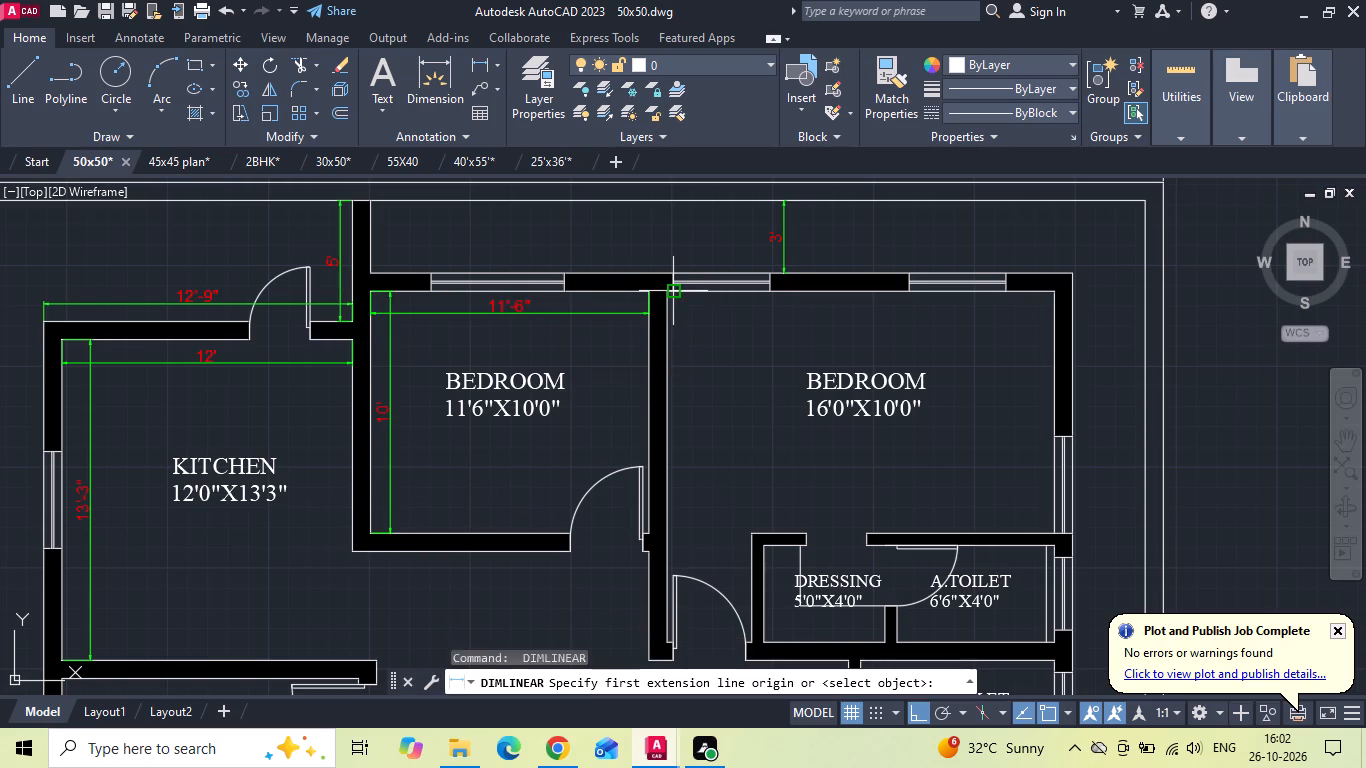
scroll(659, 299, up, 2)
click(668, 283)
scroll(622, 326, down, 2)
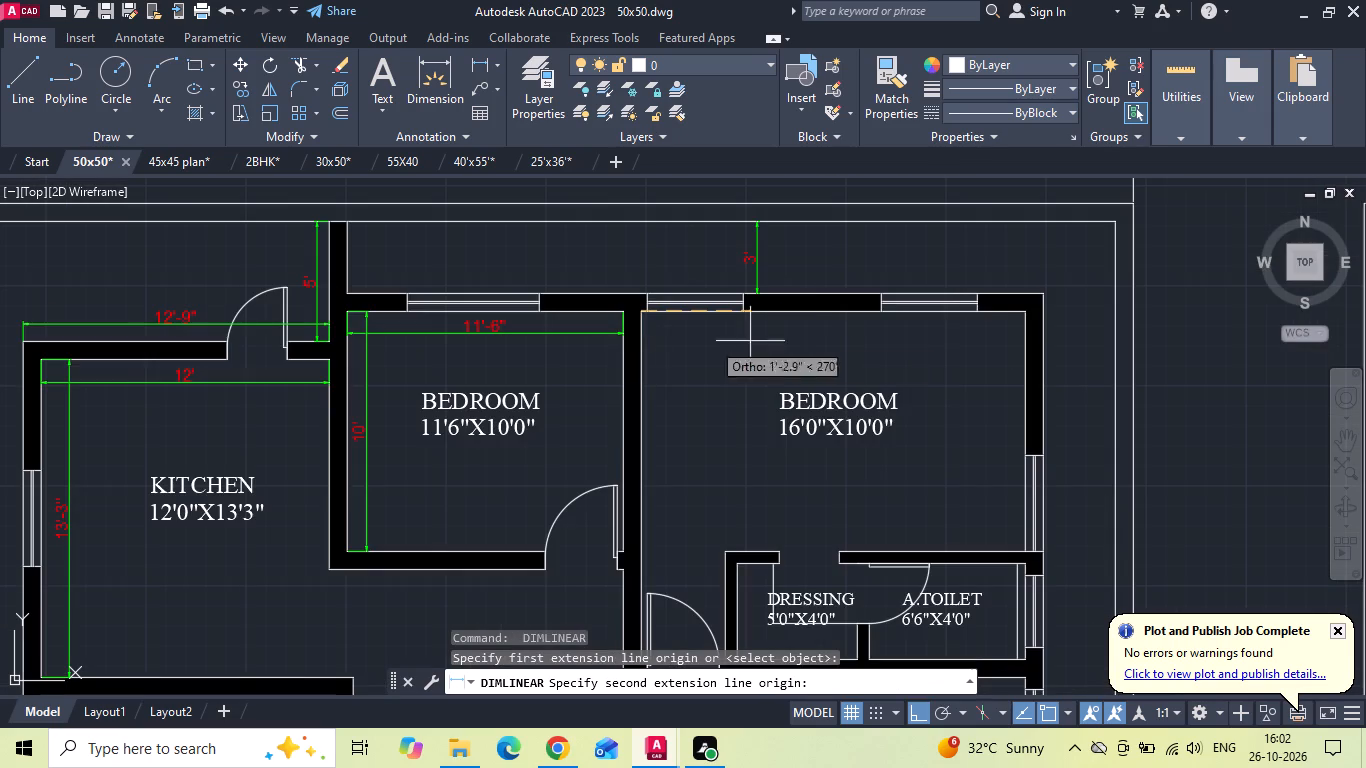
click(1022, 311)
click(1005, 331)
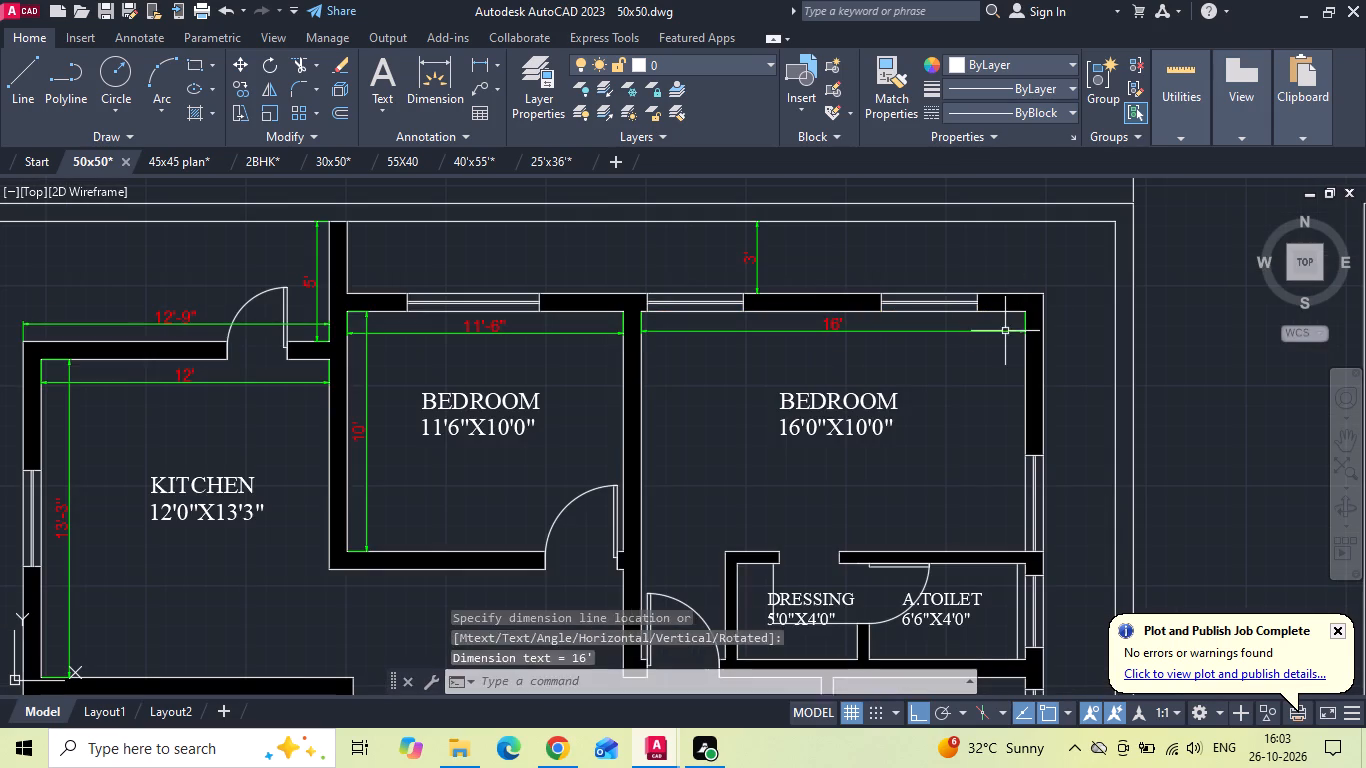
key(space)
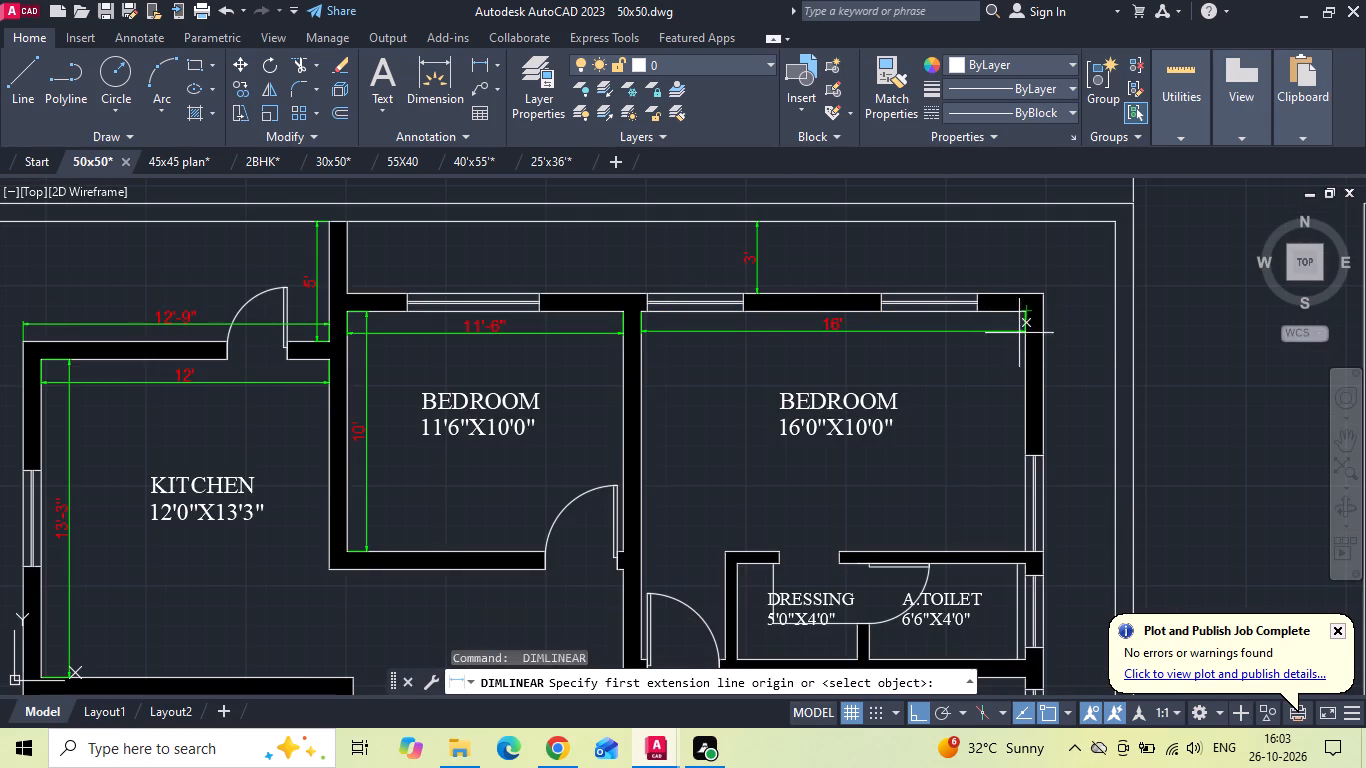
click(1028, 305)
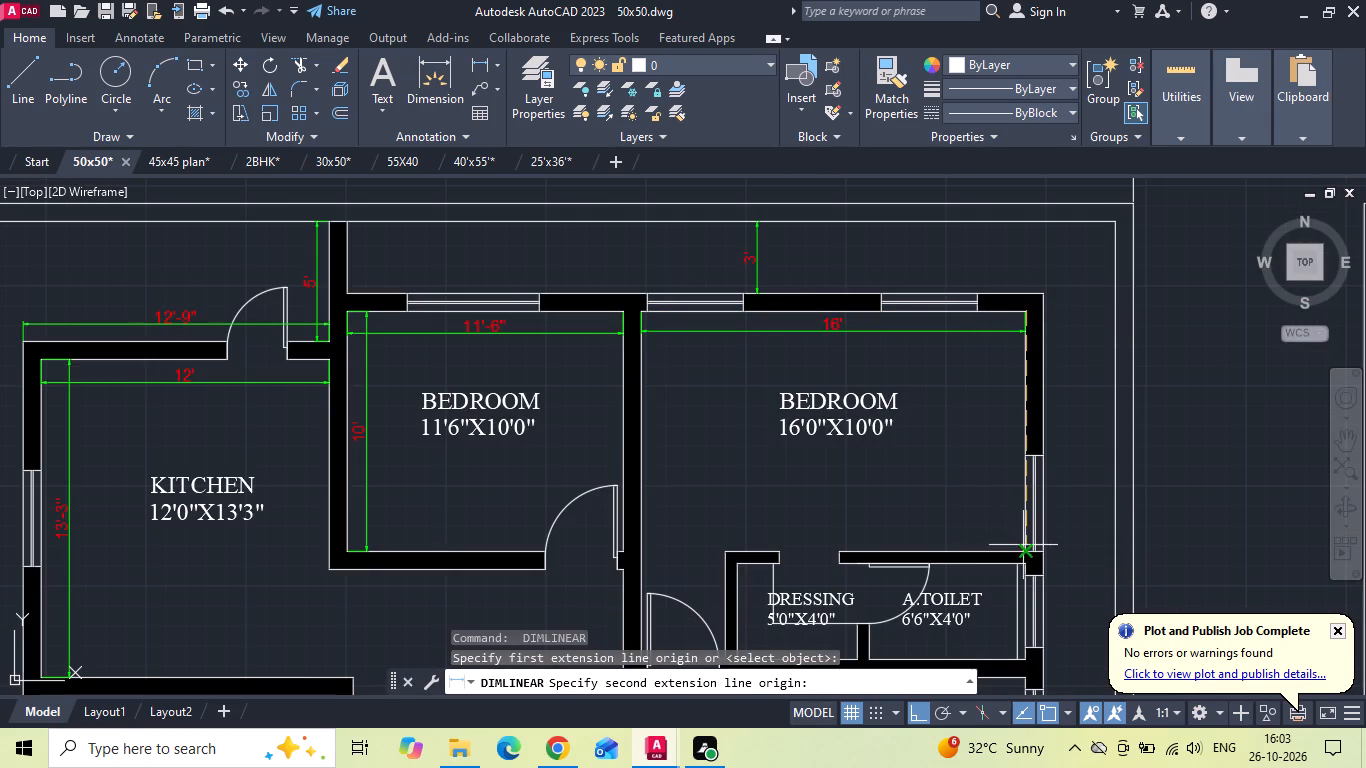
click(1023, 546)
click(1010, 517)
Dimension the A.TOILET's inside depth along its right wall.
middle_drag(977, 500, 807, 265)
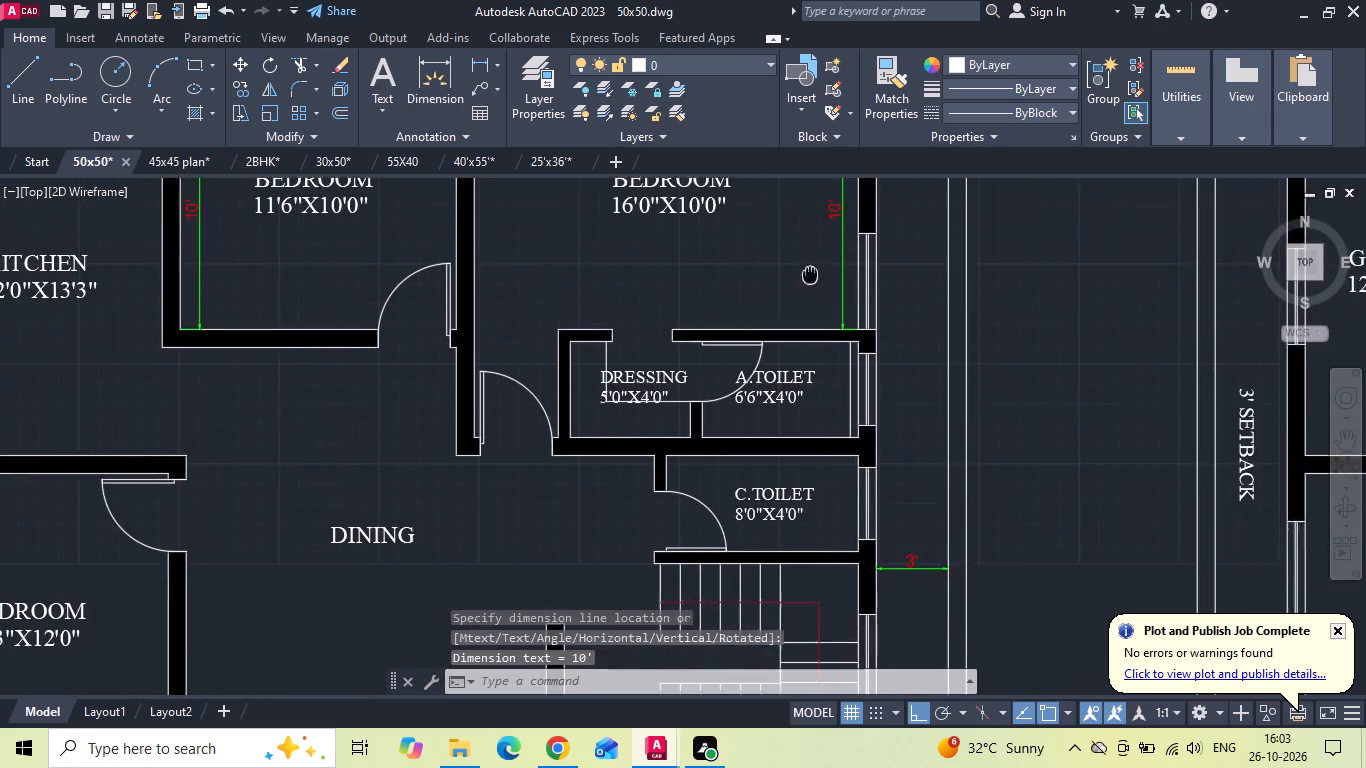
middle_drag(807, 265, 807, 263)
scroll(810, 338, up, 2)
key(space)
click(922, 310)
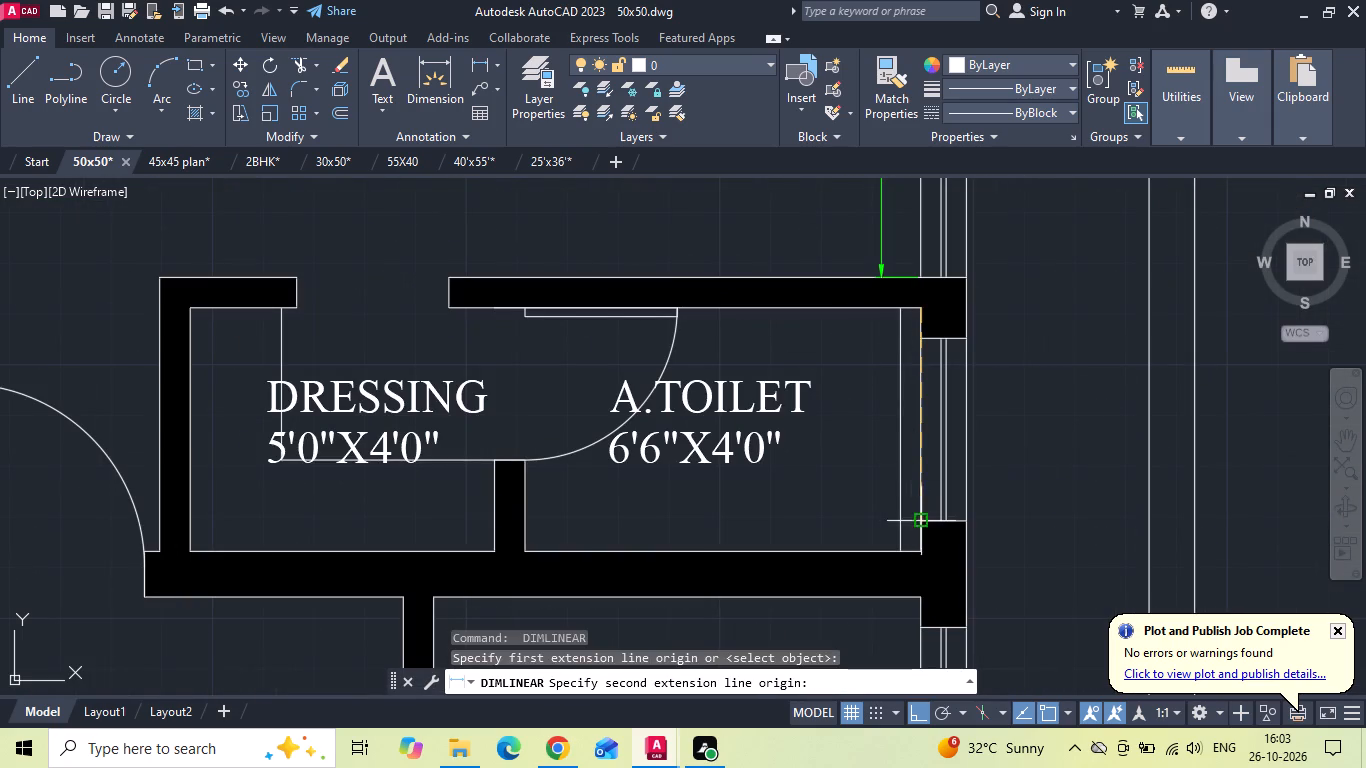
click(918, 550)
click(904, 510)
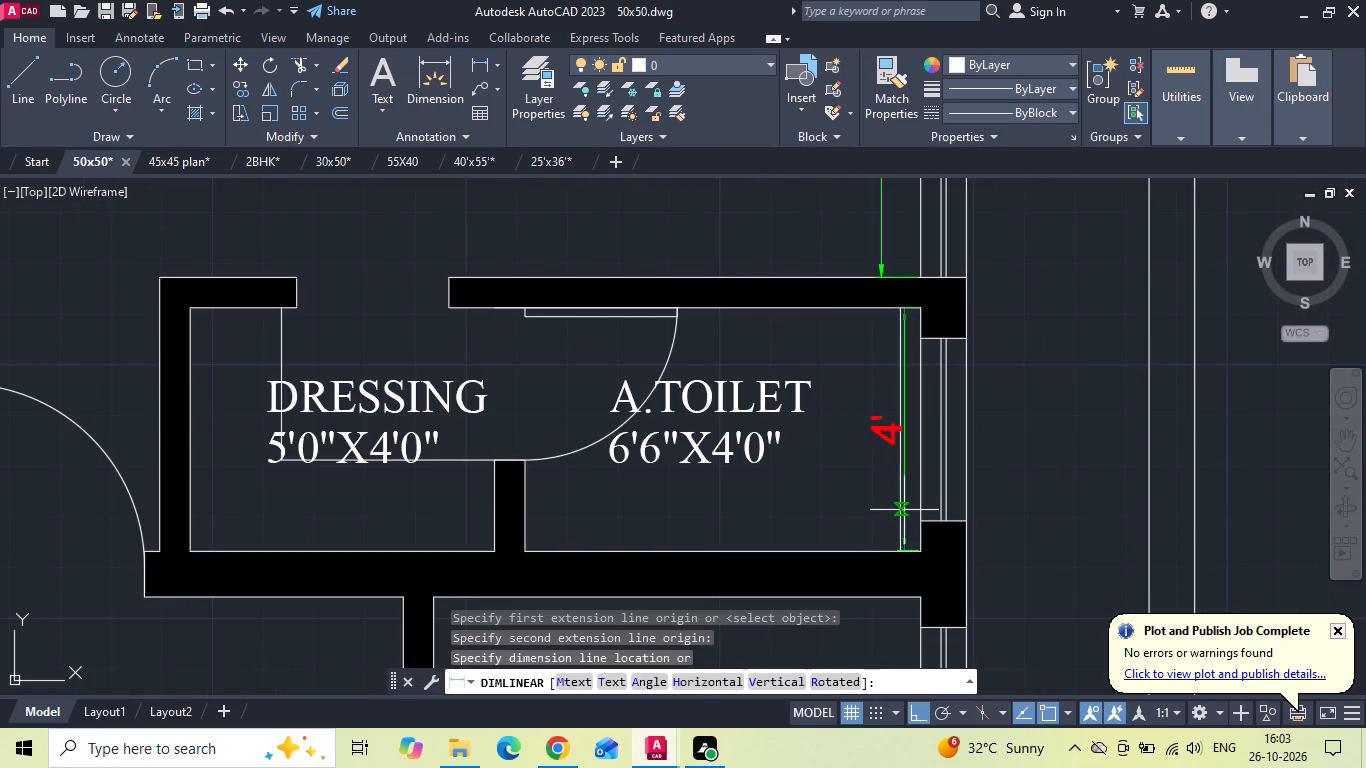
key(Escape)
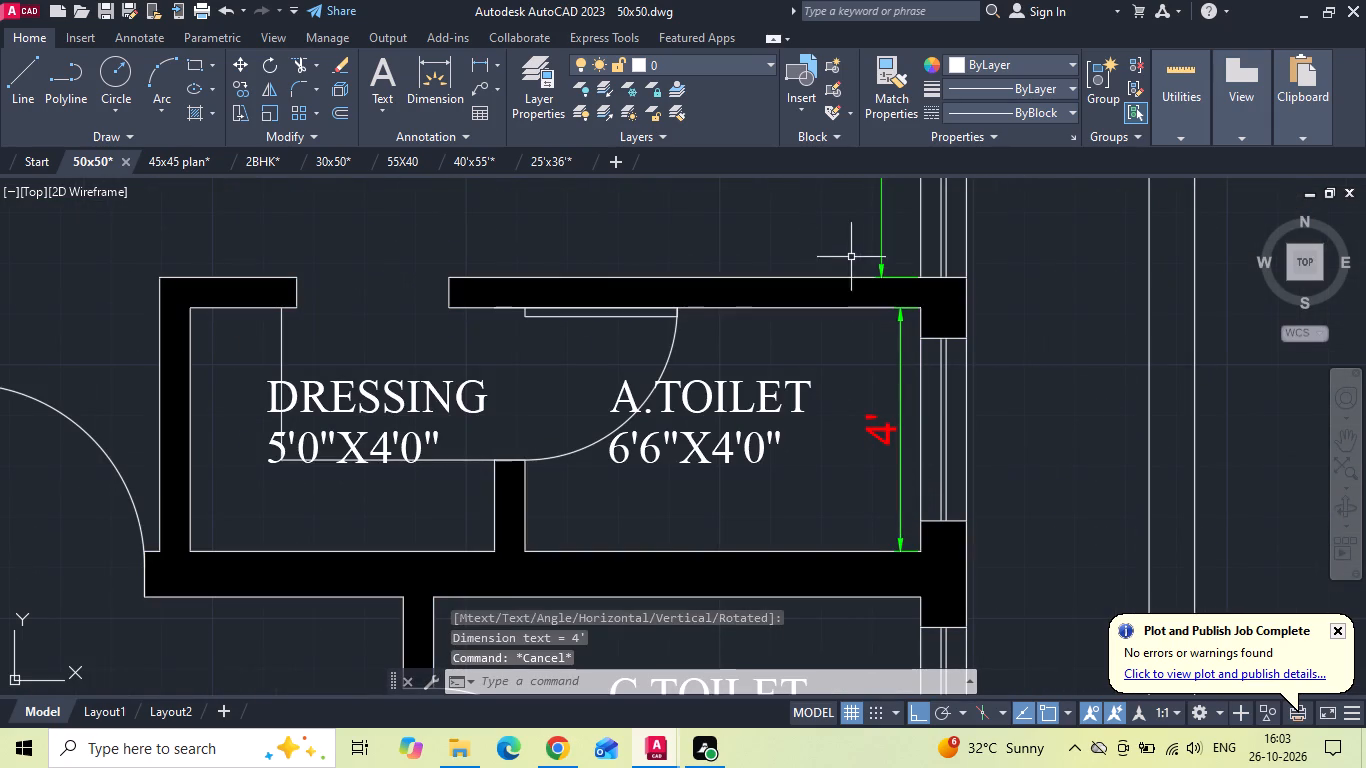
Erase the leftover vertical line beside the A.TOILET's right wall, keeping the depth dimension.
drag(862, 242, 868, 310)
click(905, 593)
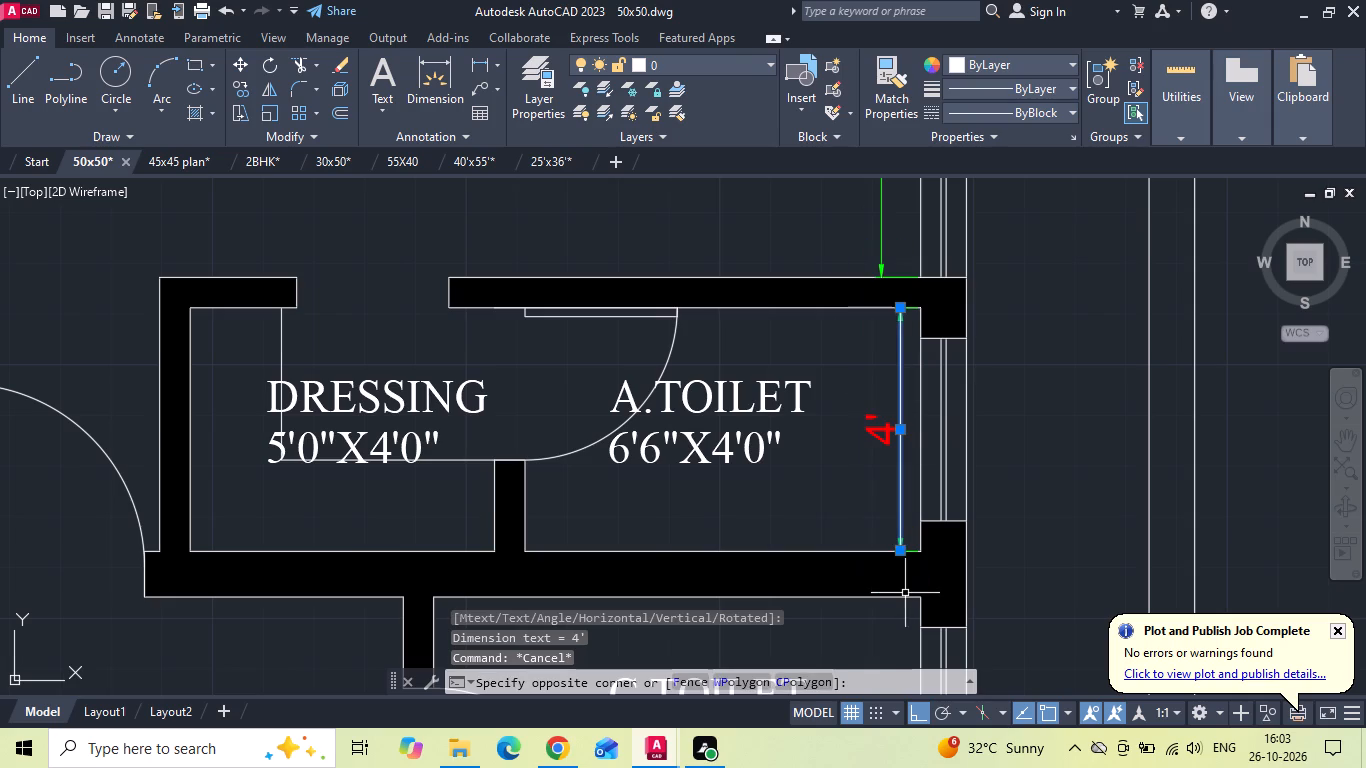
key(Delete)
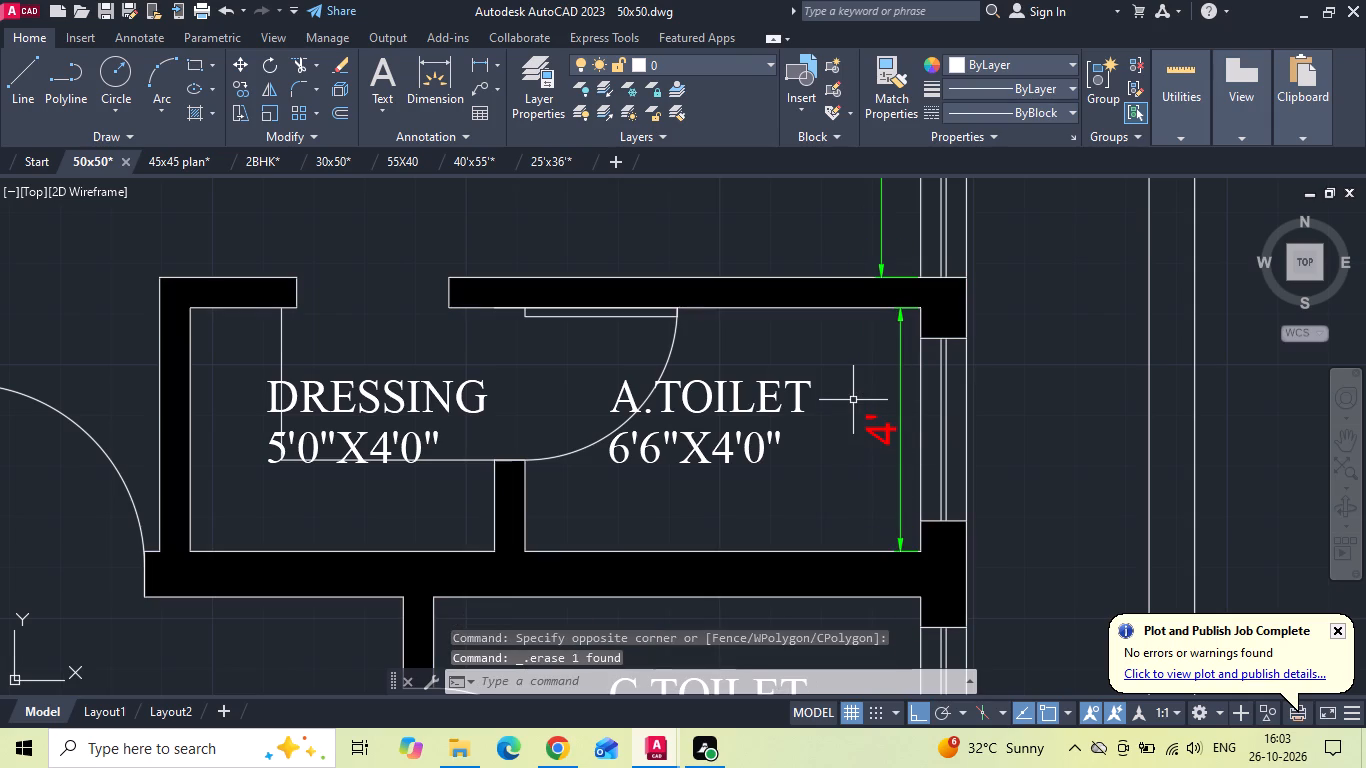
Dimension the A.TOILET's inside width just above its bottom wall.
click(483, 63)
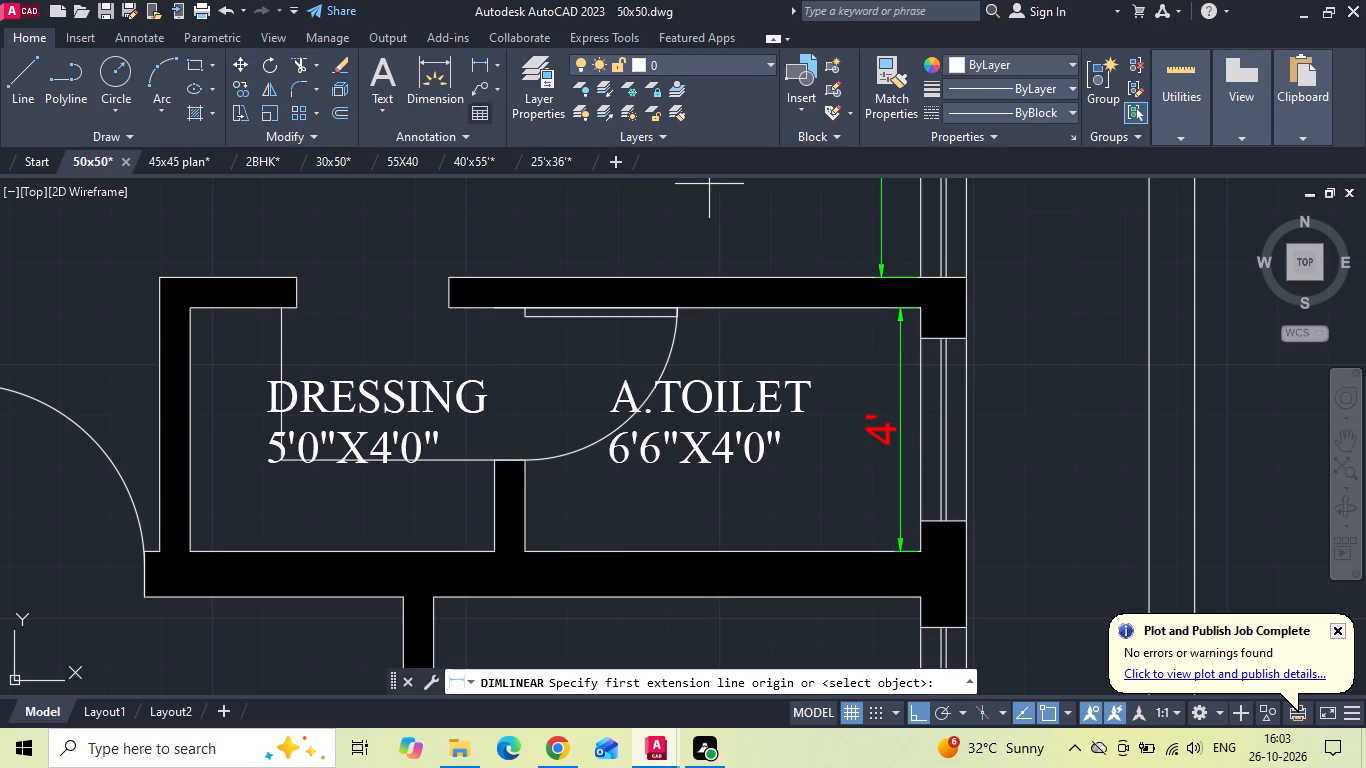
click(528, 549)
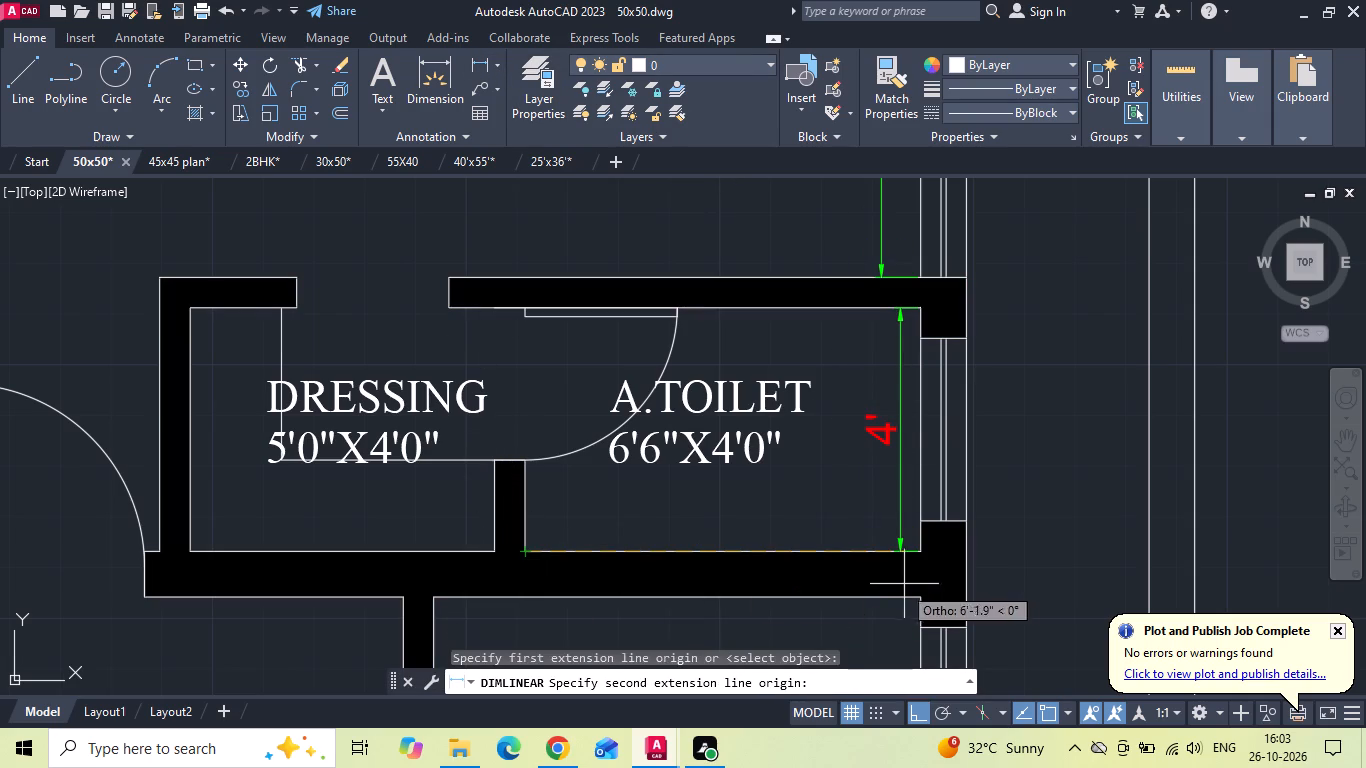
click(922, 549)
click(927, 527)
Dimension the dressing room's inside width along its bottom wall and inside depth along its left wall.
middle_drag(673, 542, 815, 528)
key(space)
click(634, 537)
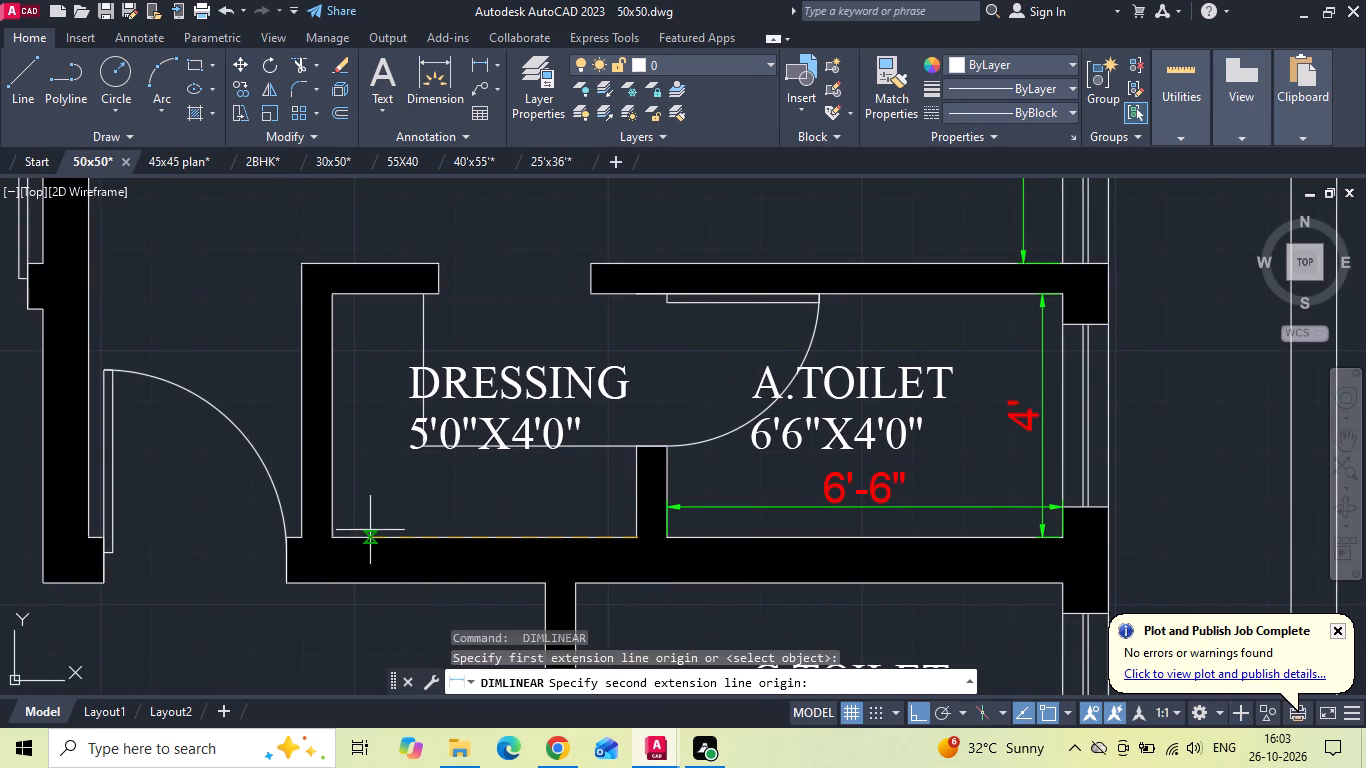
click(341, 534)
click(375, 514)
key(space)
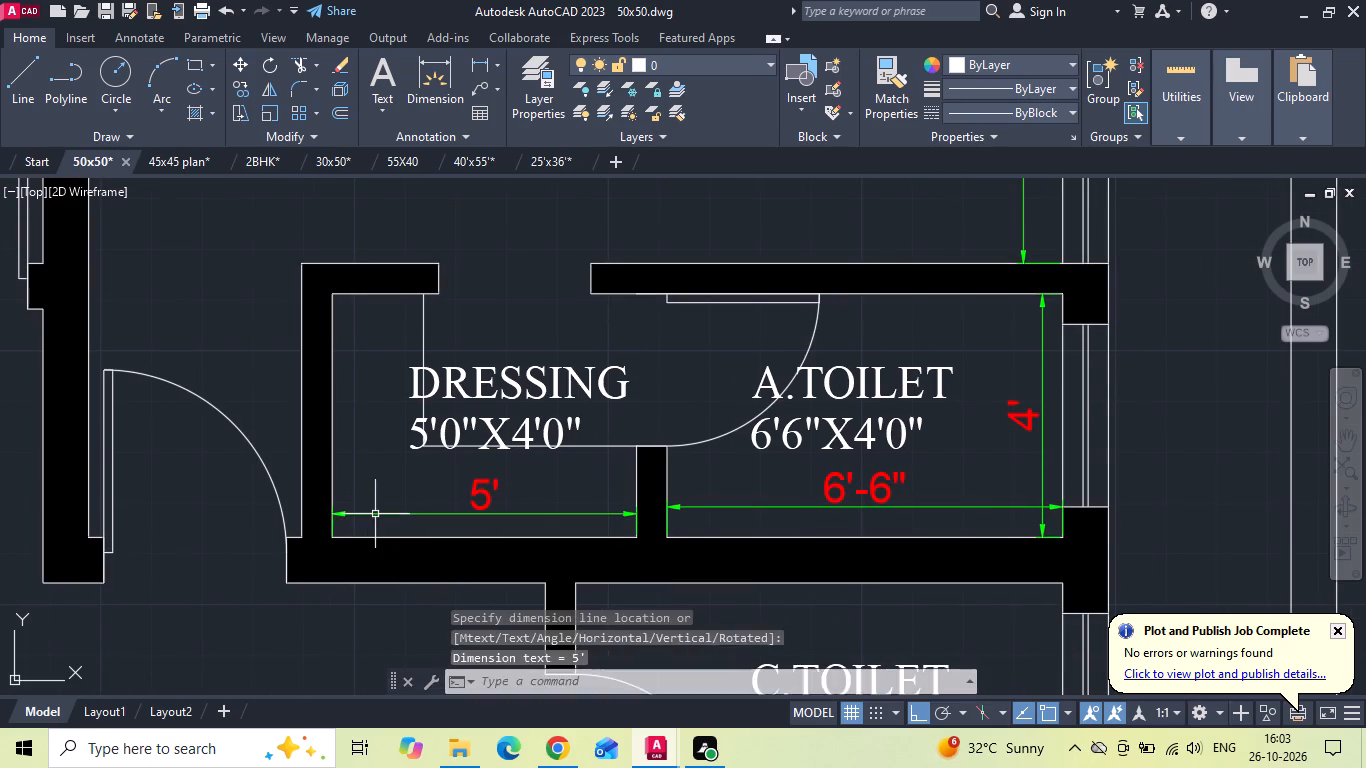
drag(329, 540, 328, 531)
click(327, 296)
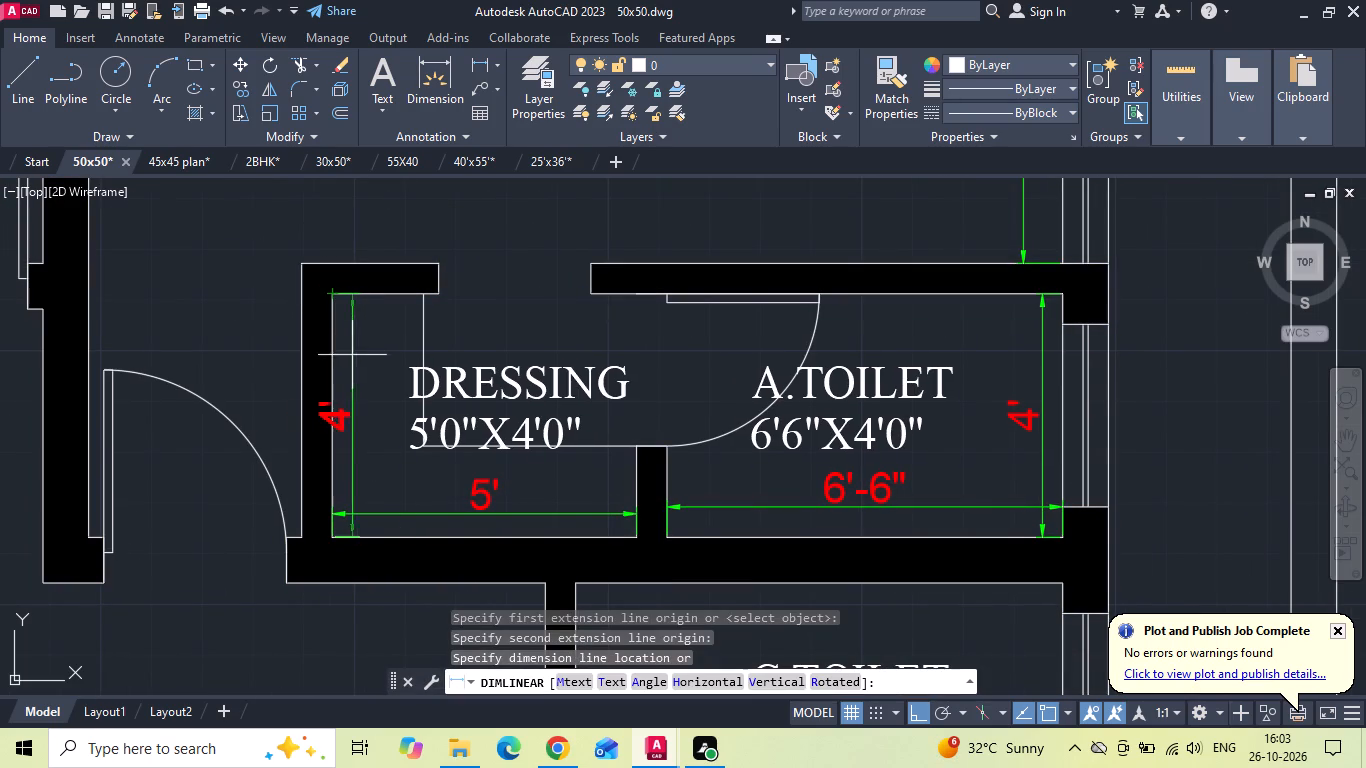
click(365, 372)
Dimension the C.TOILET's inside width along its top wall and inside depth along its right wall.
scroll(673, 347, down, 2)
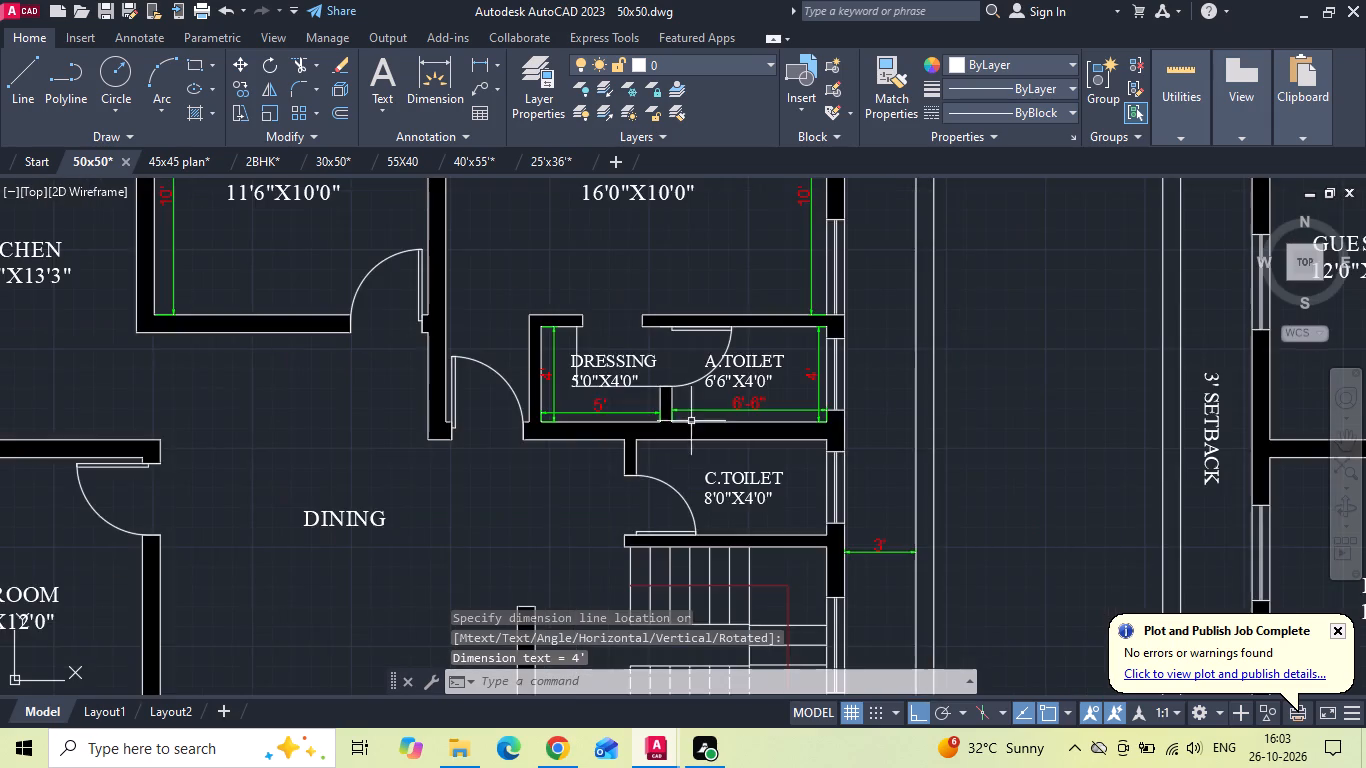
scroll(680, 516, up, 2)
key(space)
click(561, 326)
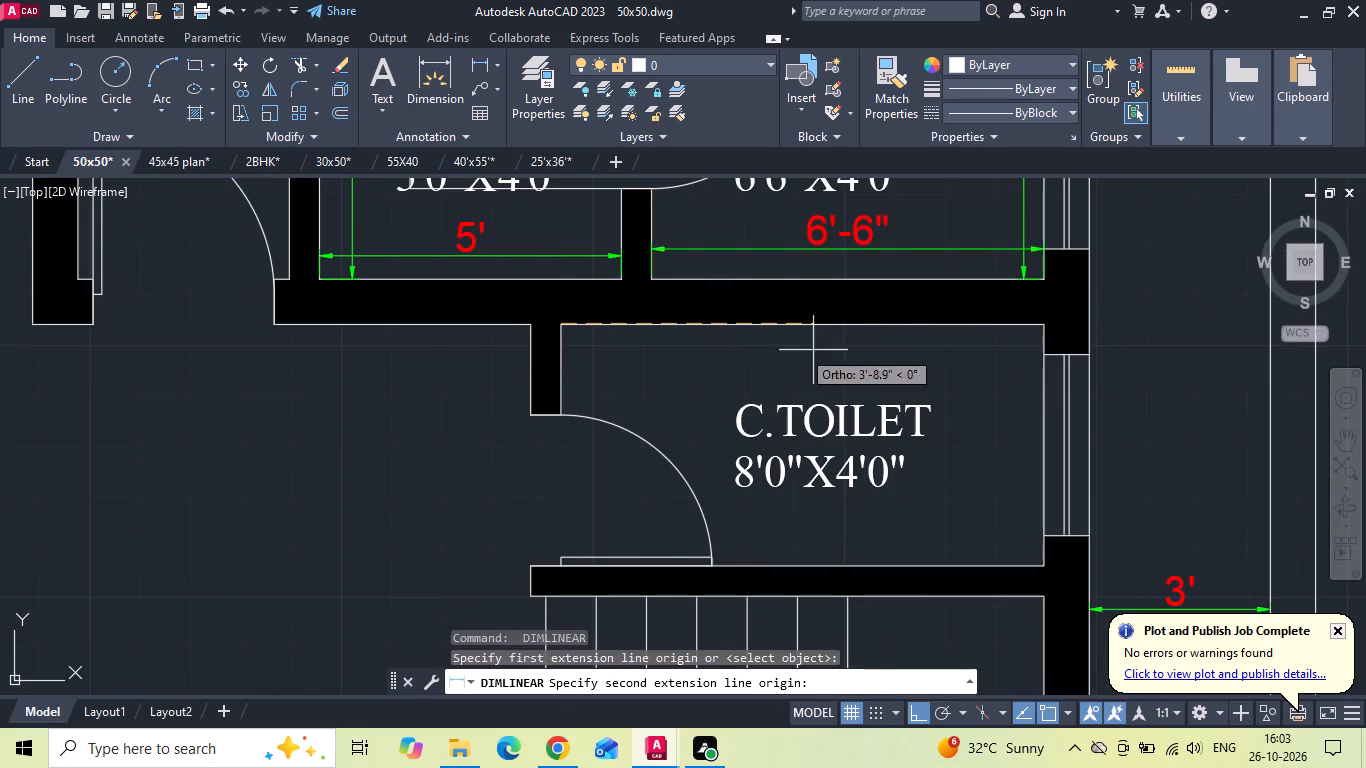
click(1050, 326)
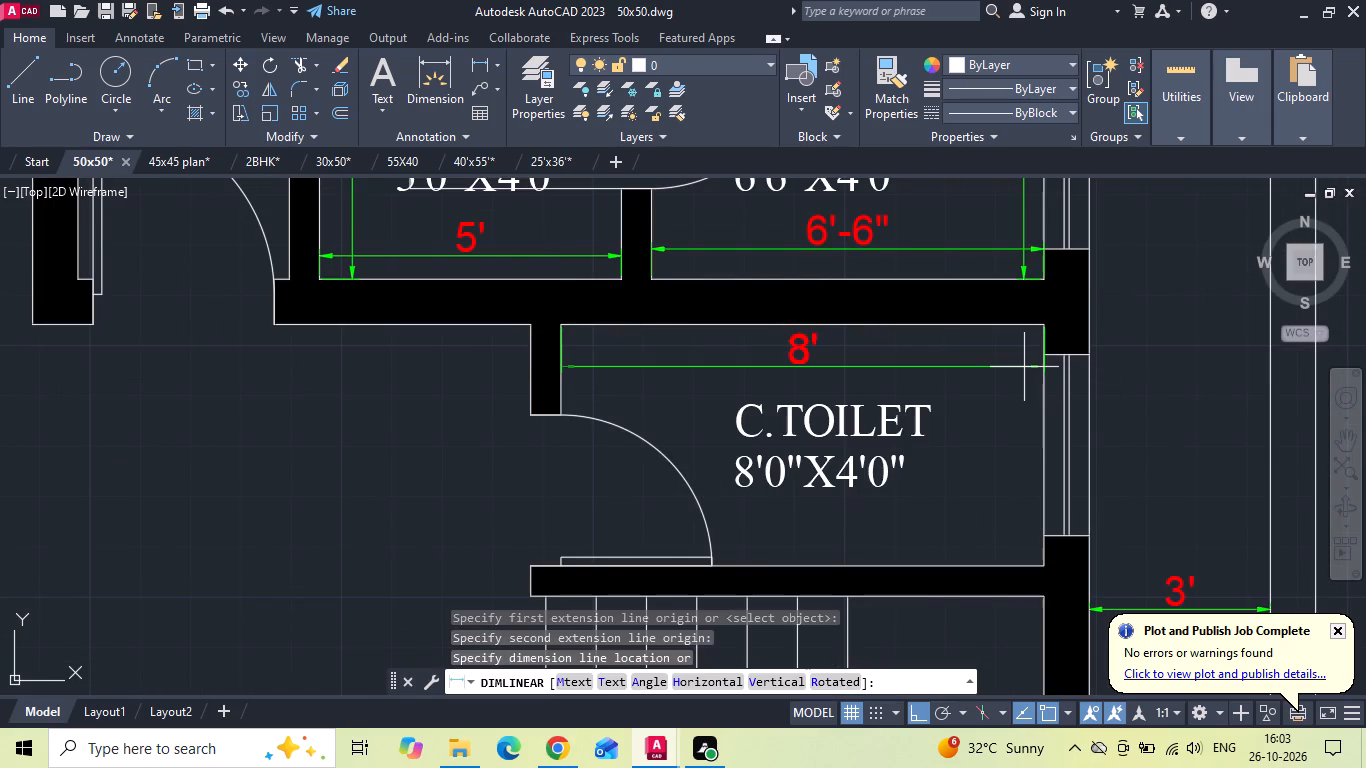
click(1024, 367)
key(space)
click(1041, 322)
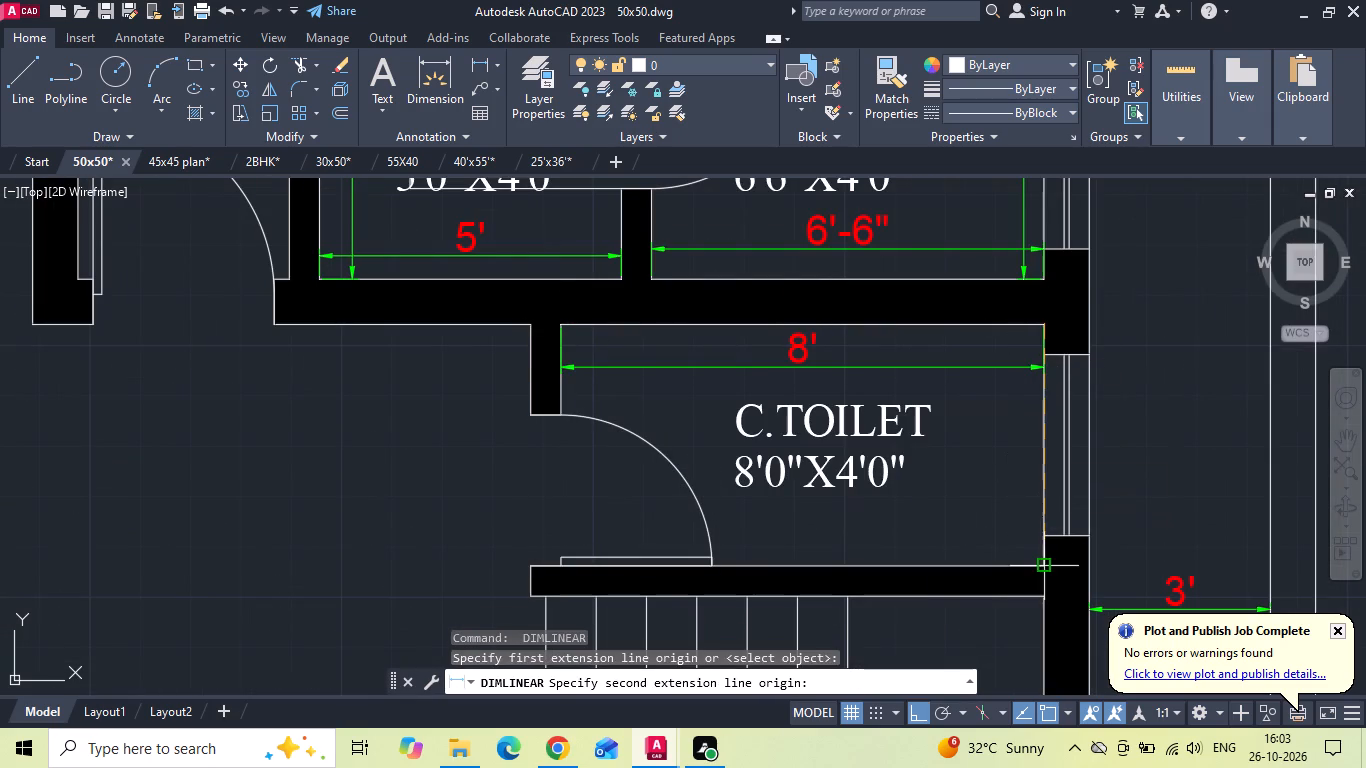
click(1039, 564)
click(1016, 553)
Dimension the living room's inside width along its bottom wall and its depth along the right wall up to the free wall end.
scroll(909, 334, down, 3)
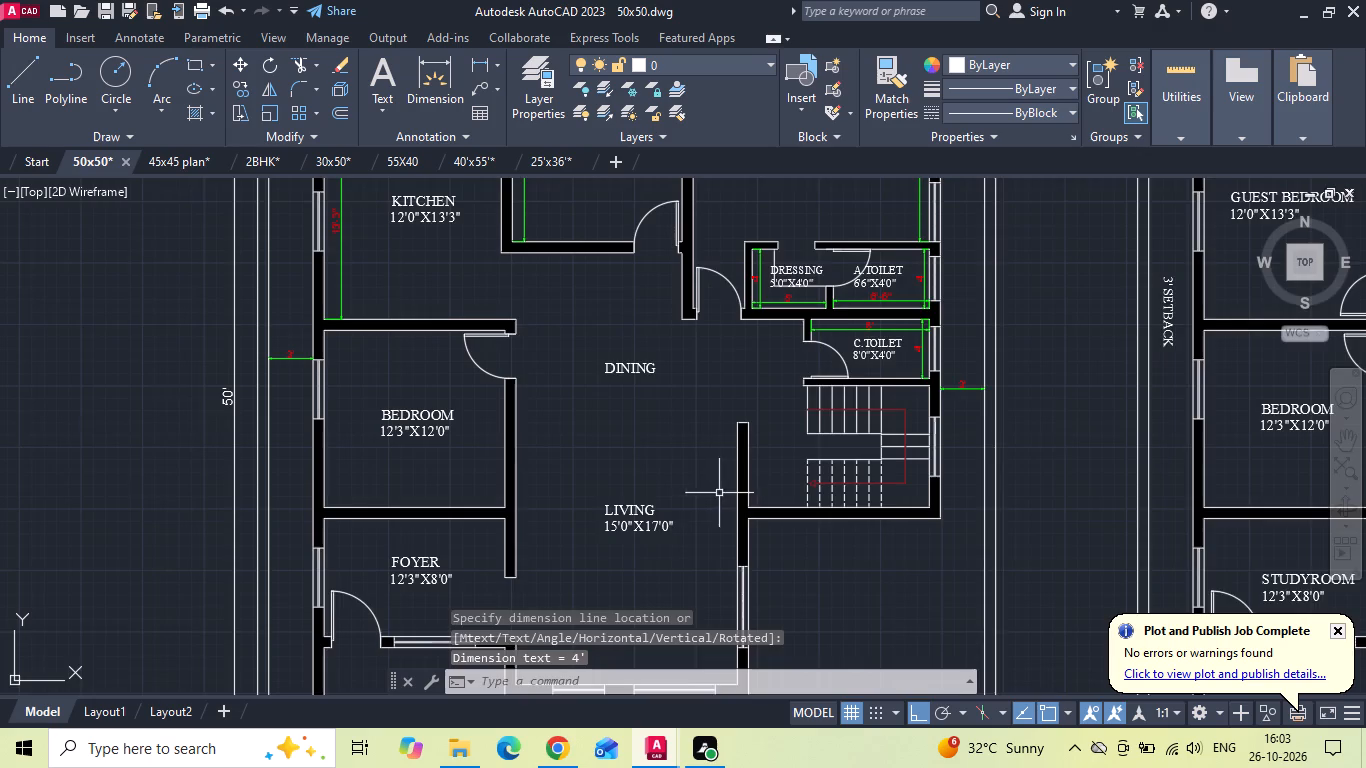
middle_drag(729, 456, 773, 389)
scroll(773, 392, down, 1)
scroll(660, 559, up, 3)
key(space)
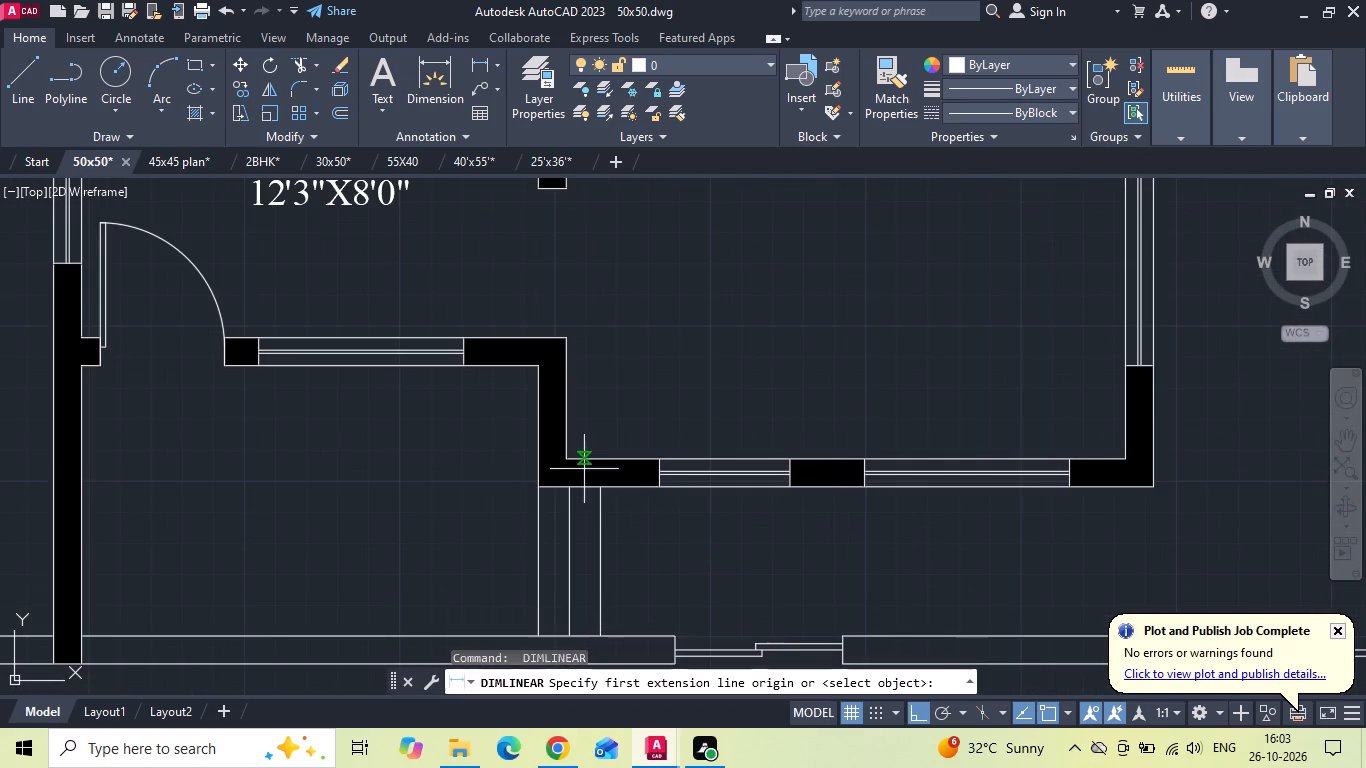
drag(566, 460, 588, 460)
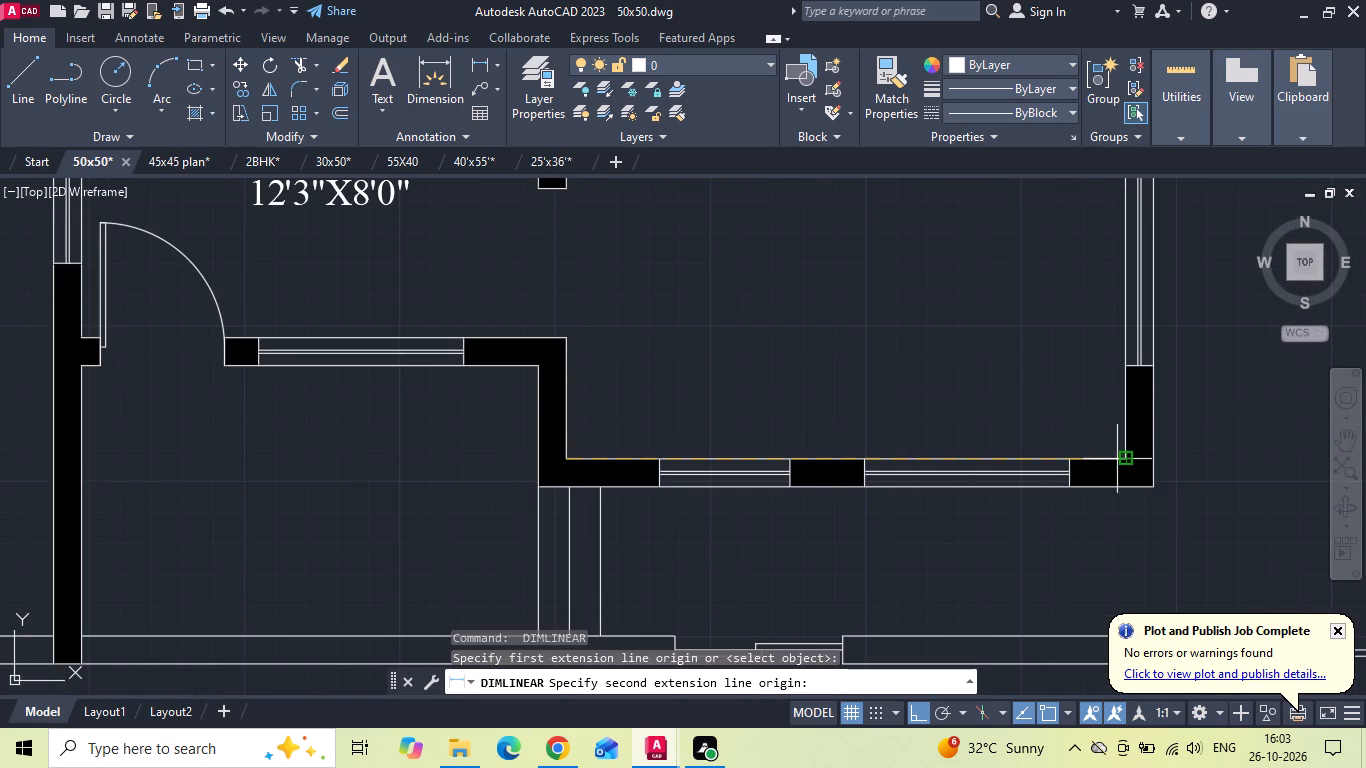
click(1117, 459)
click(1116, 433)
key(space)
click(1123, 462)
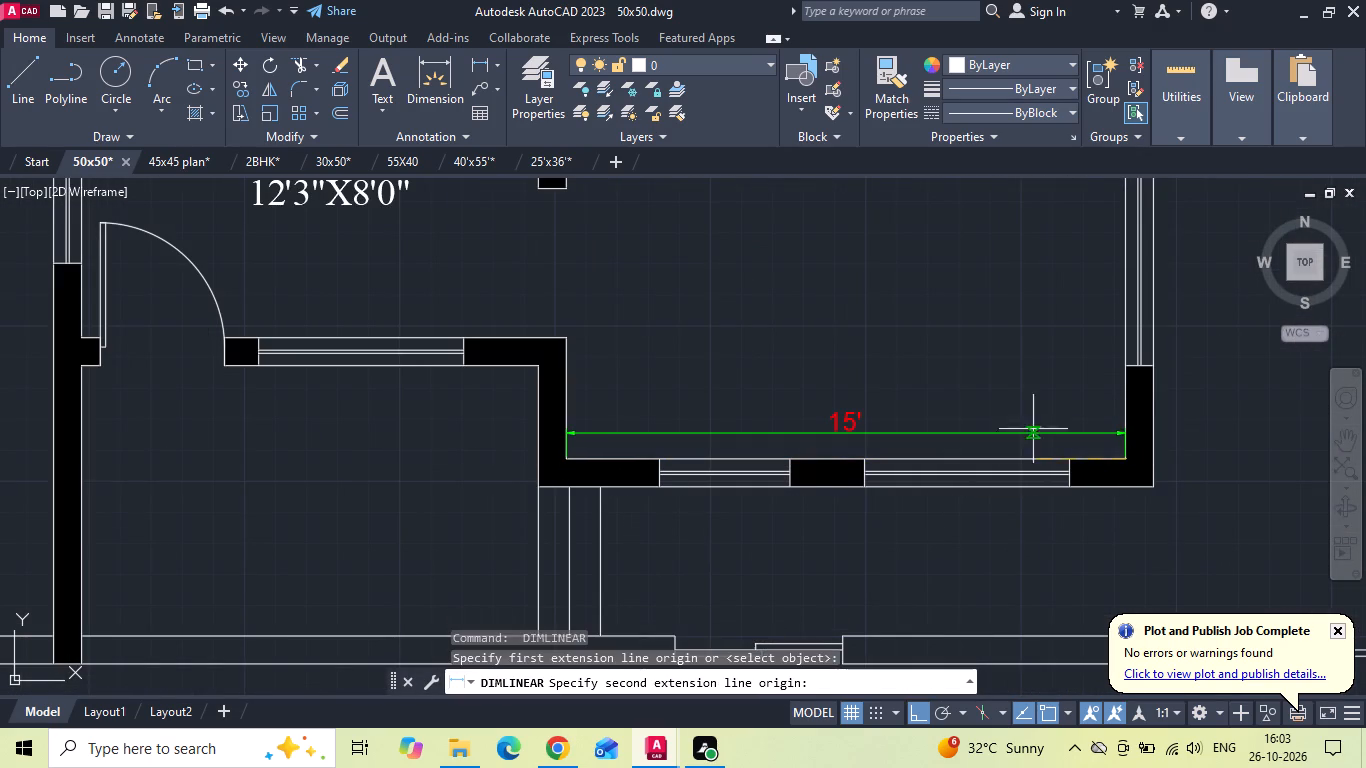
scroll(1001, 461, down, 2)
drag(1045, 210, 1046, 225)
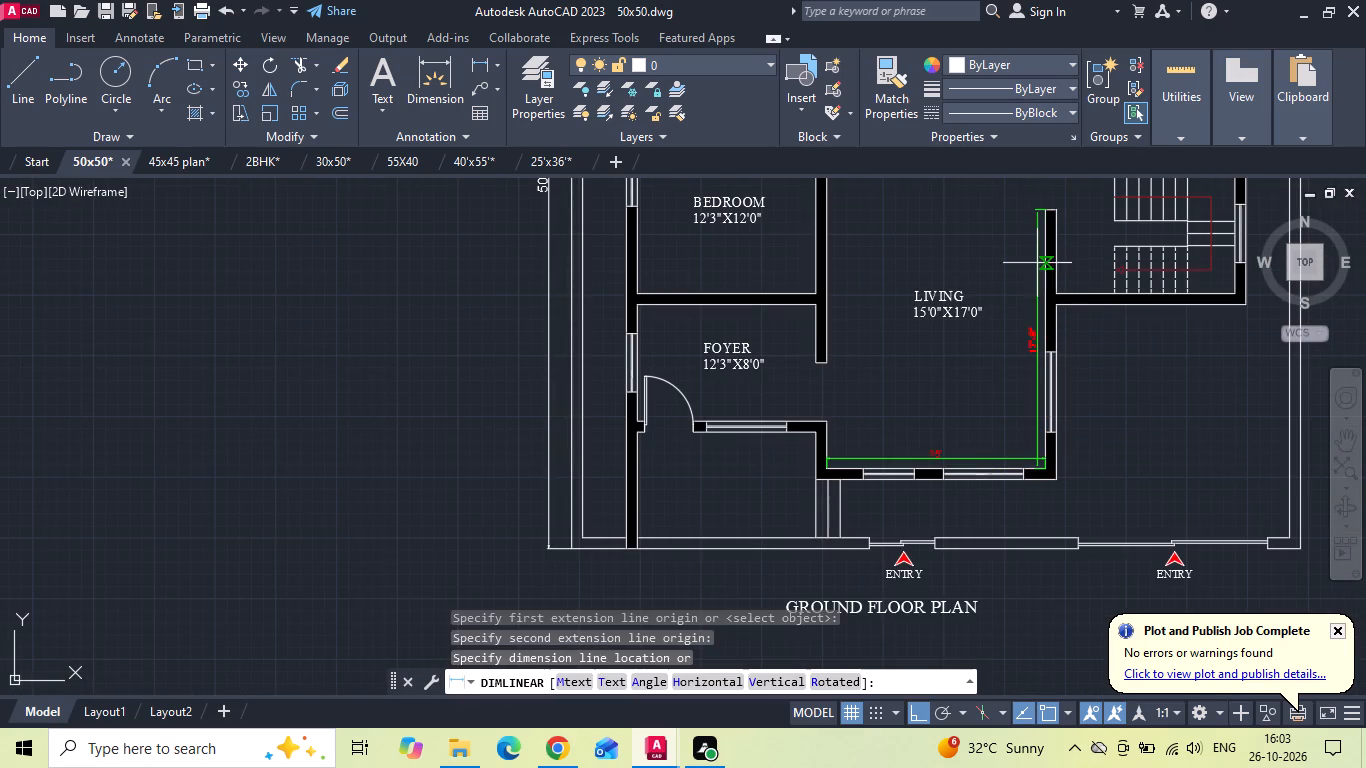
scroll(1036, 310, up, 1)
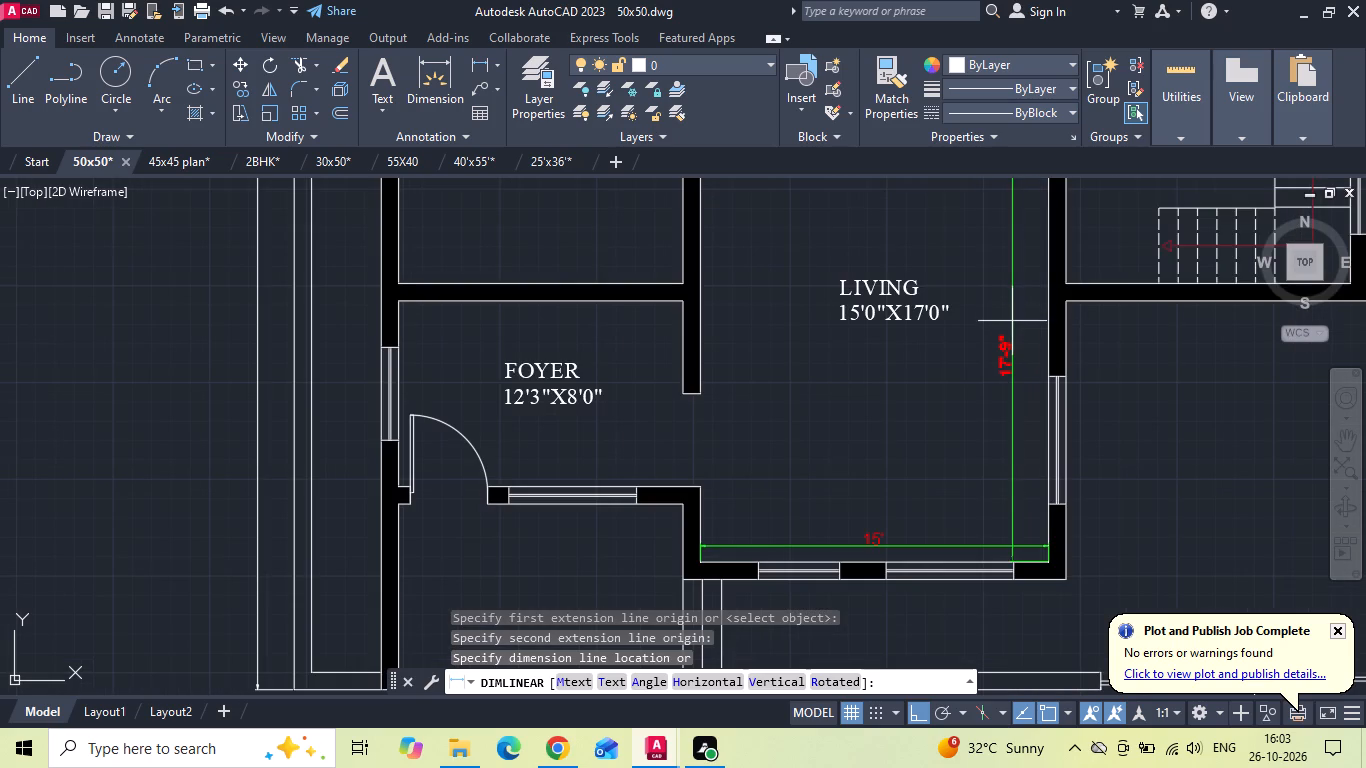
click(1030, 334)
middle_drag(985, 363, 800, 492)
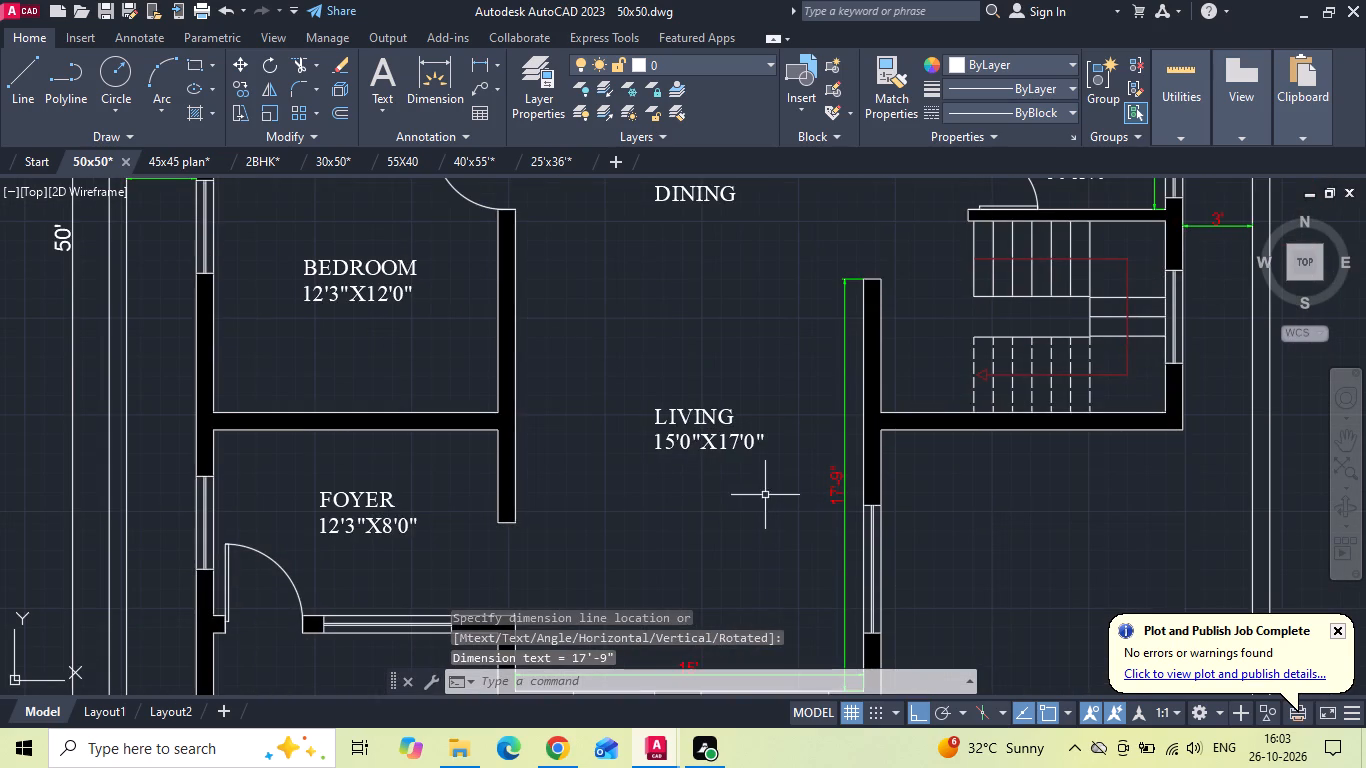
key(Escape)
Shorten the living room's right wall by moving its free end line 9 inches down and trimming the protruding wall lines.
scroll(879, 278, up, 2)
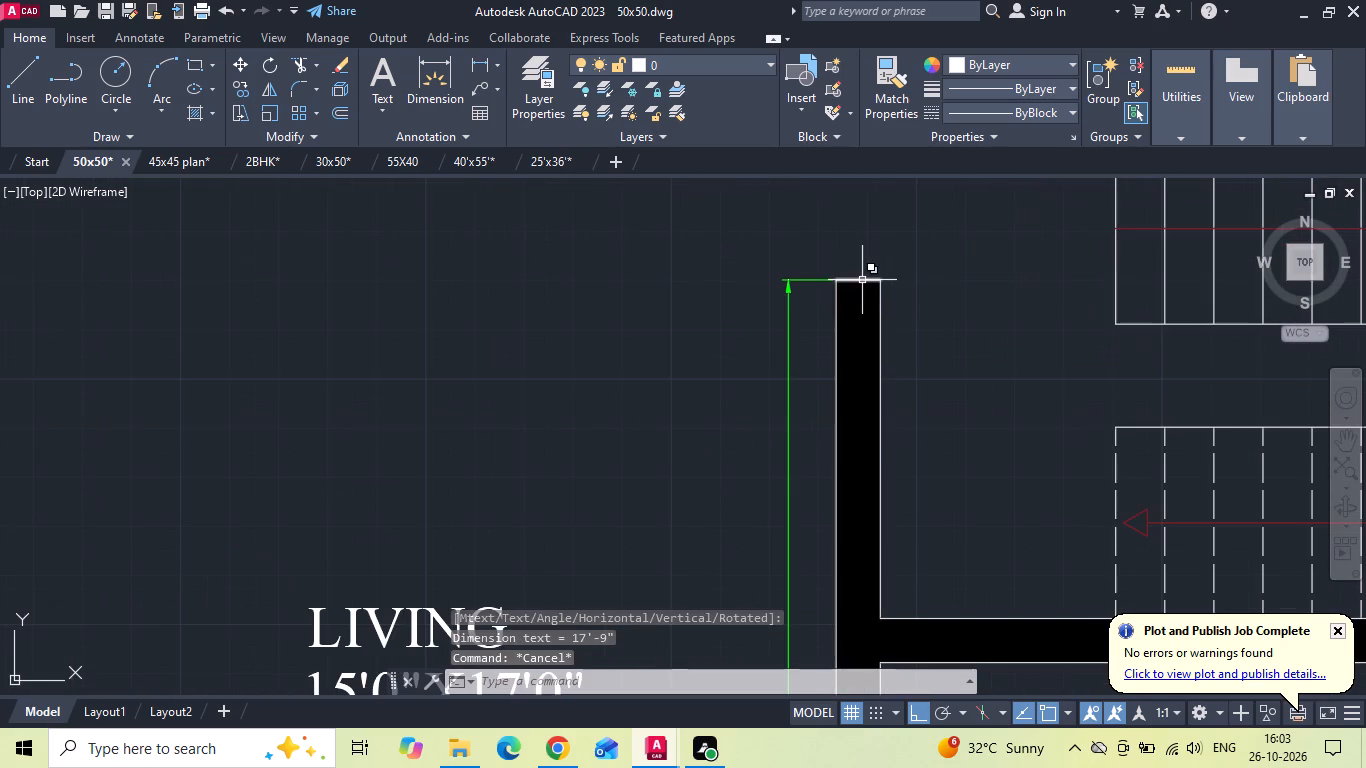
scroll(810, 312, down, 6)
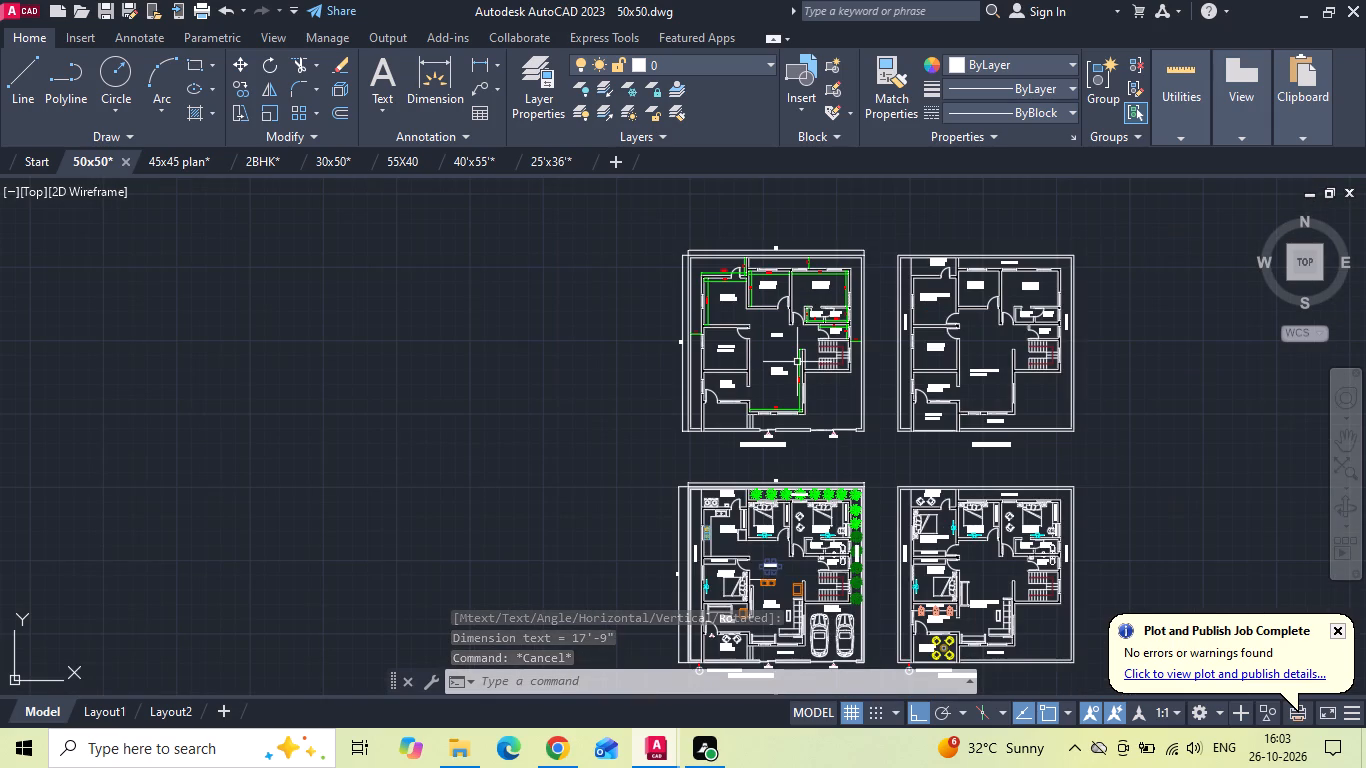
scroll(797, 562, up, 4)
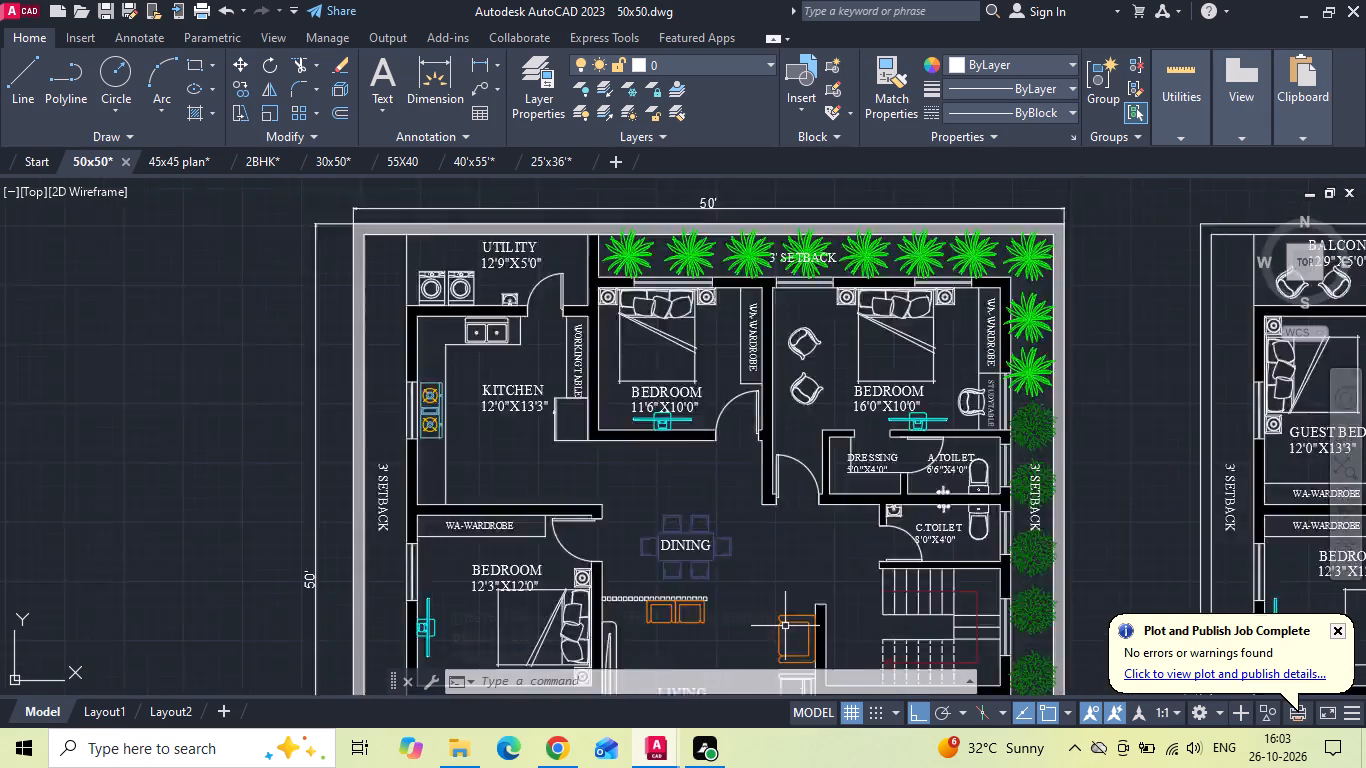
scroll(785, 626, up, 1)
scroll(757, 482, down, 4)
scroll(755, 266, up, 3)
middle_drag(752, 267, 752, 279)
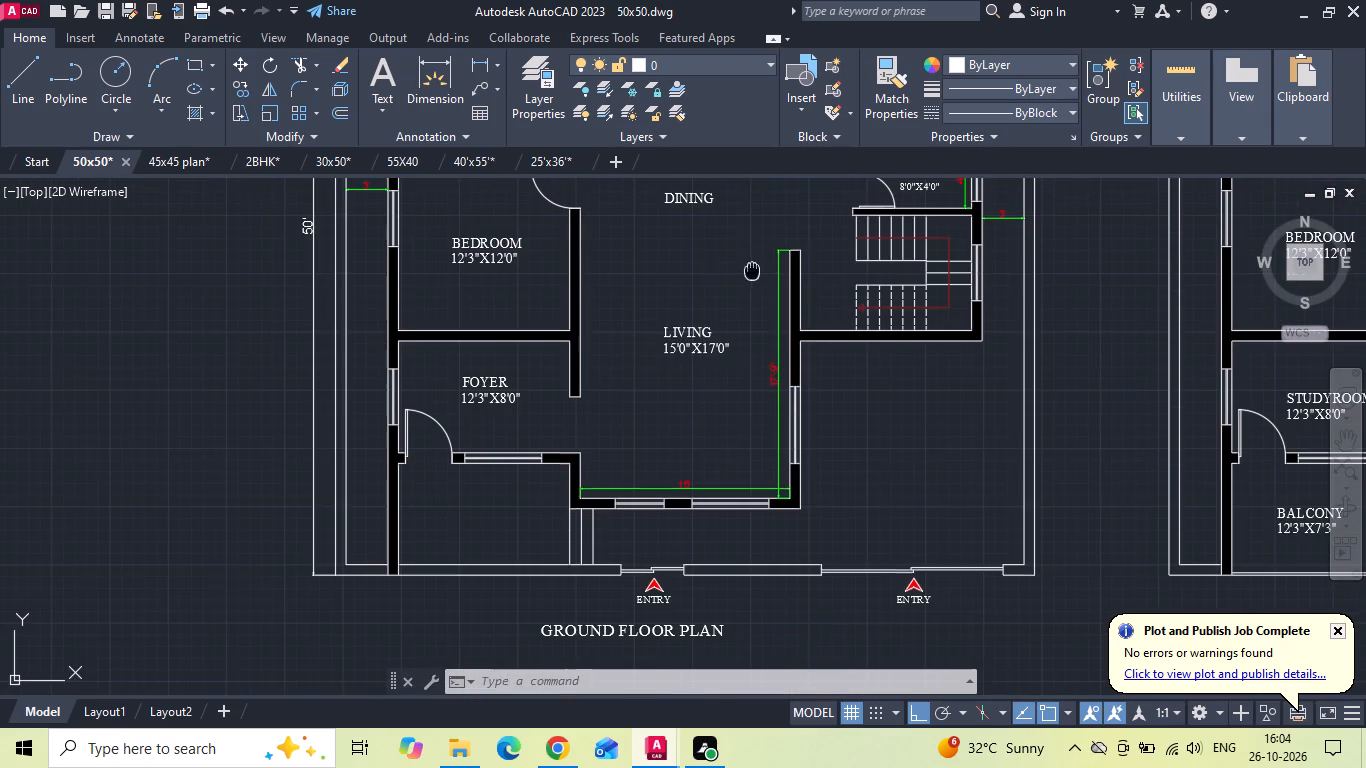
middle_drag(752, 279, 745, 322)
scroll(783, 297, up, 3)
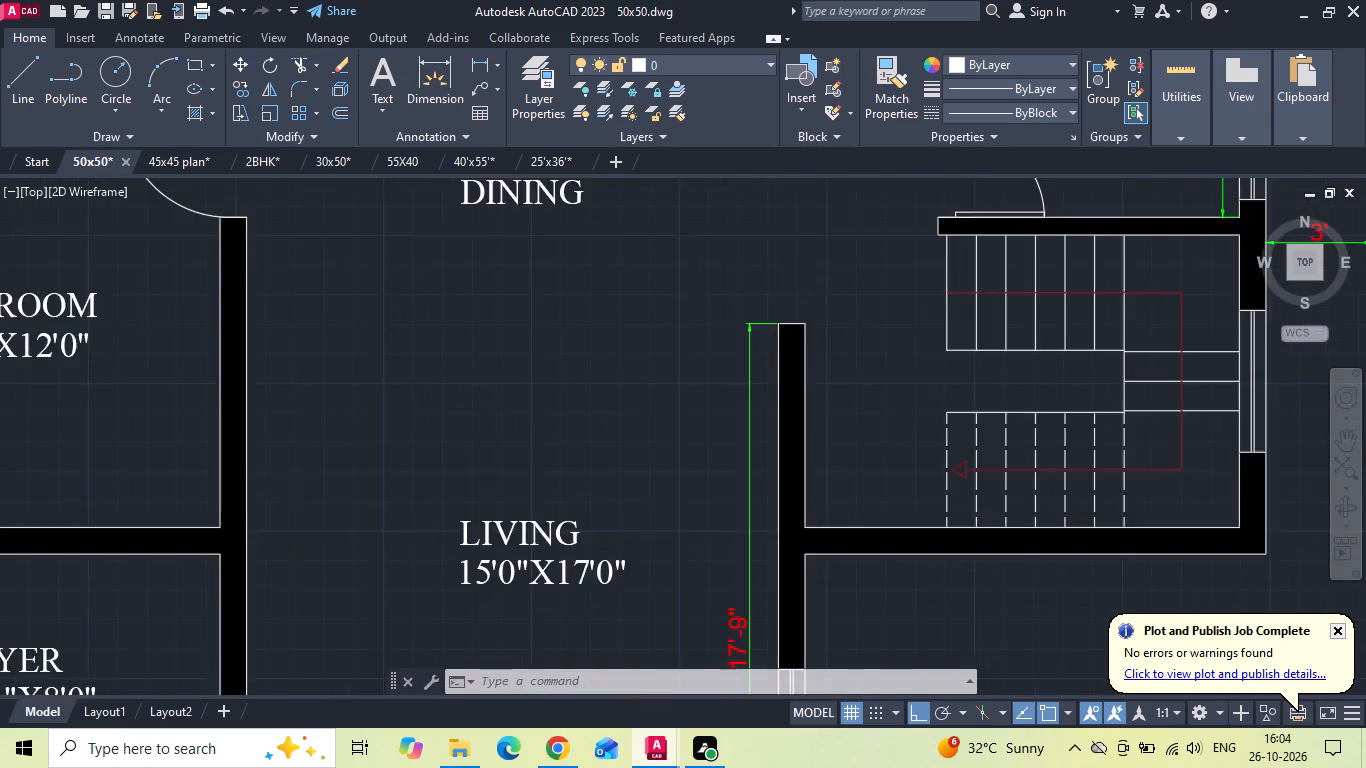
click(801, 343)
right_click(811, 299)
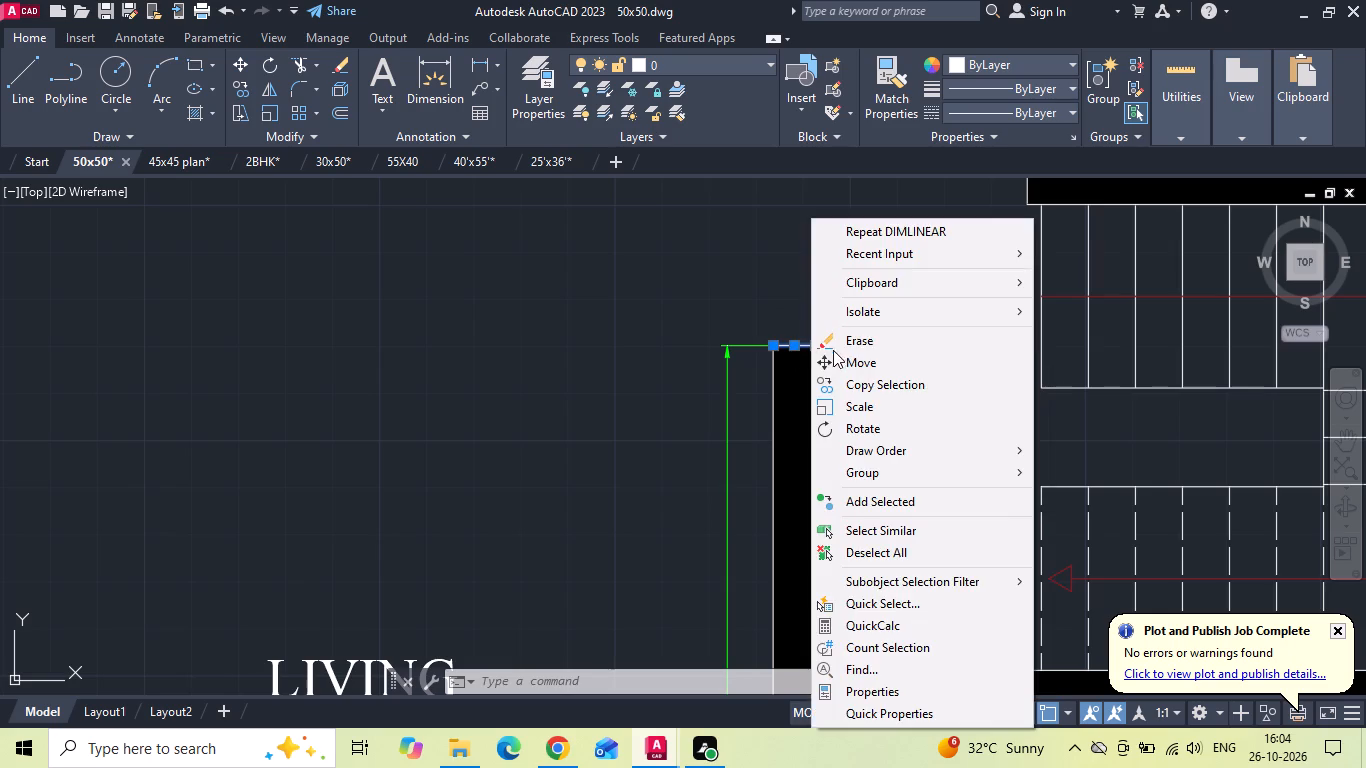
click(840, 359)
drag(882, 296, 880, 334)
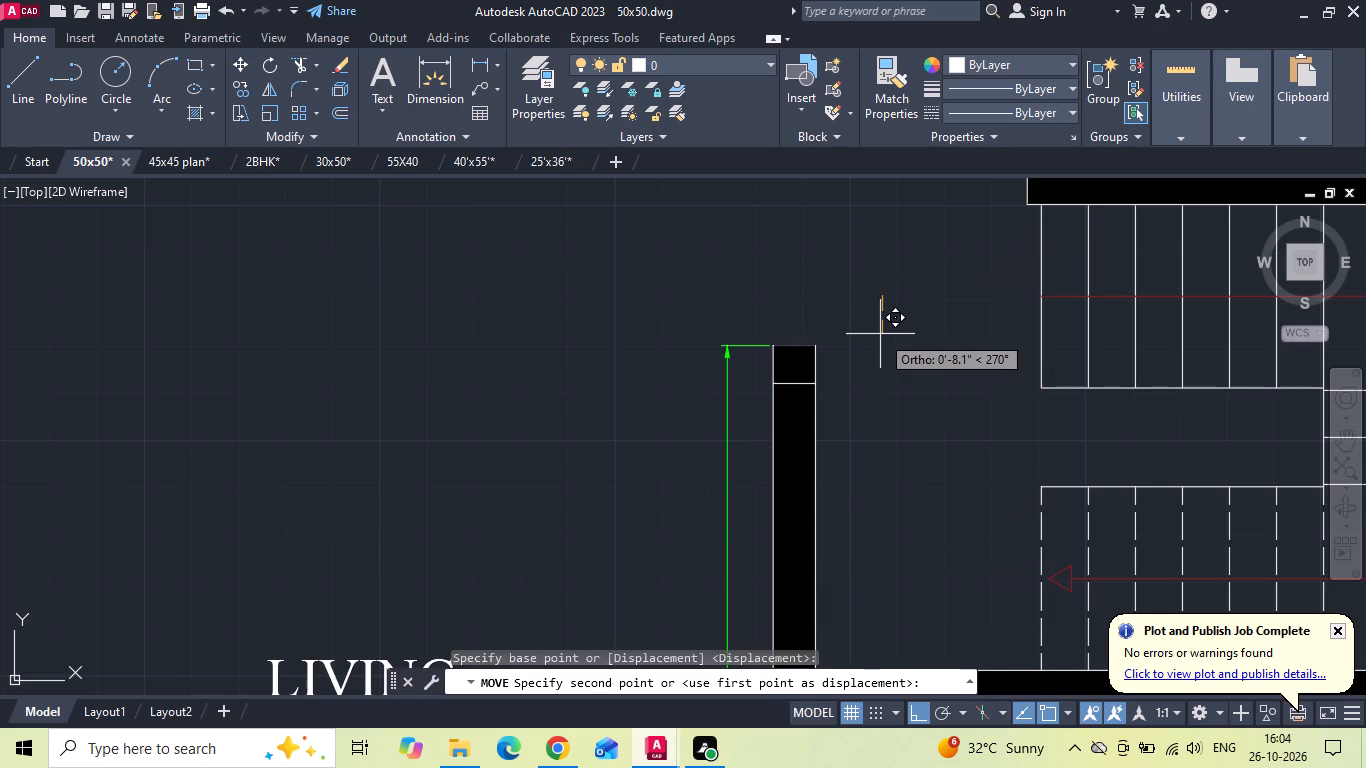
key(9)
key(space)
text(TR)
key(space)
key(space)
drag(757, 362, 794, 360)
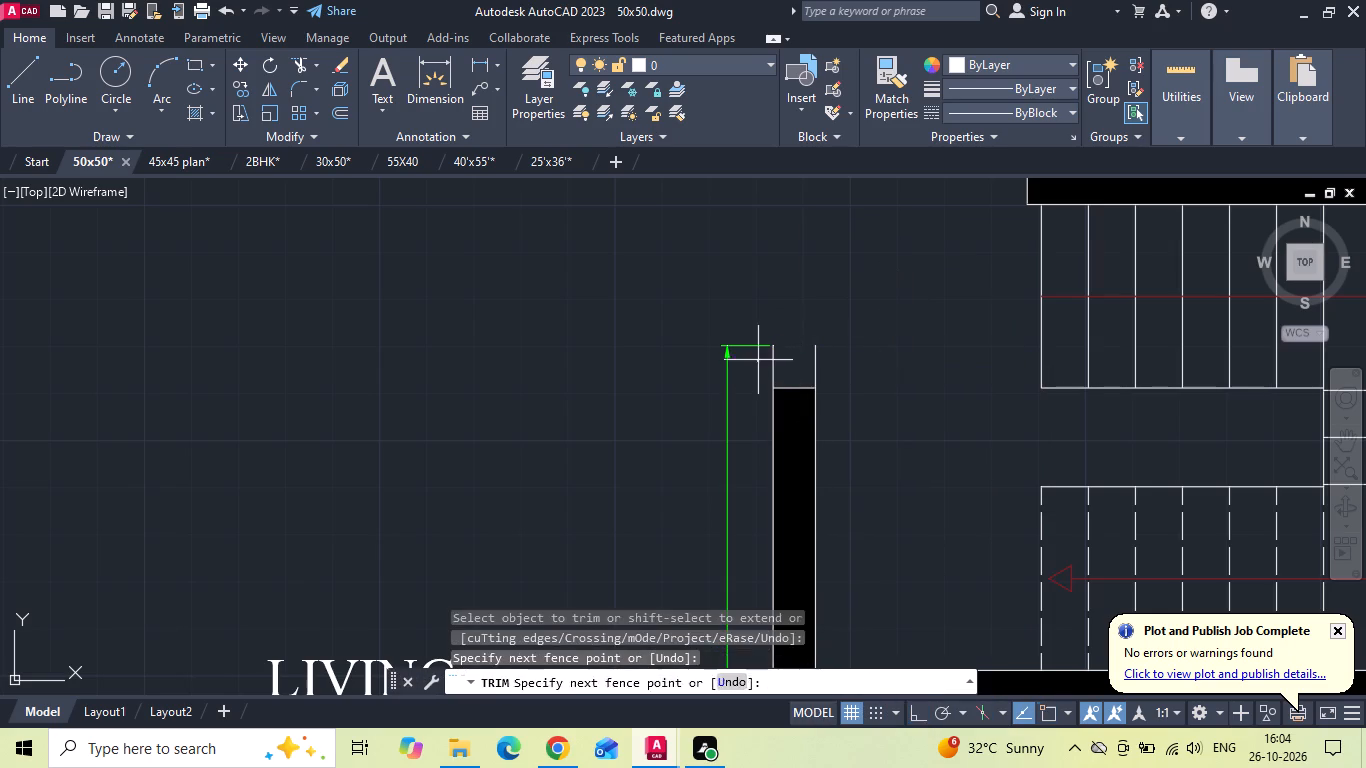
click(855, 357)
scroll(849, 302, down, 2)
key(Escape)
scroll(818, 301, up, 1)
Stretch the upper end of the living room's depth dimension to the shortened wall's corner.
drag(818, 308, 804, 340)
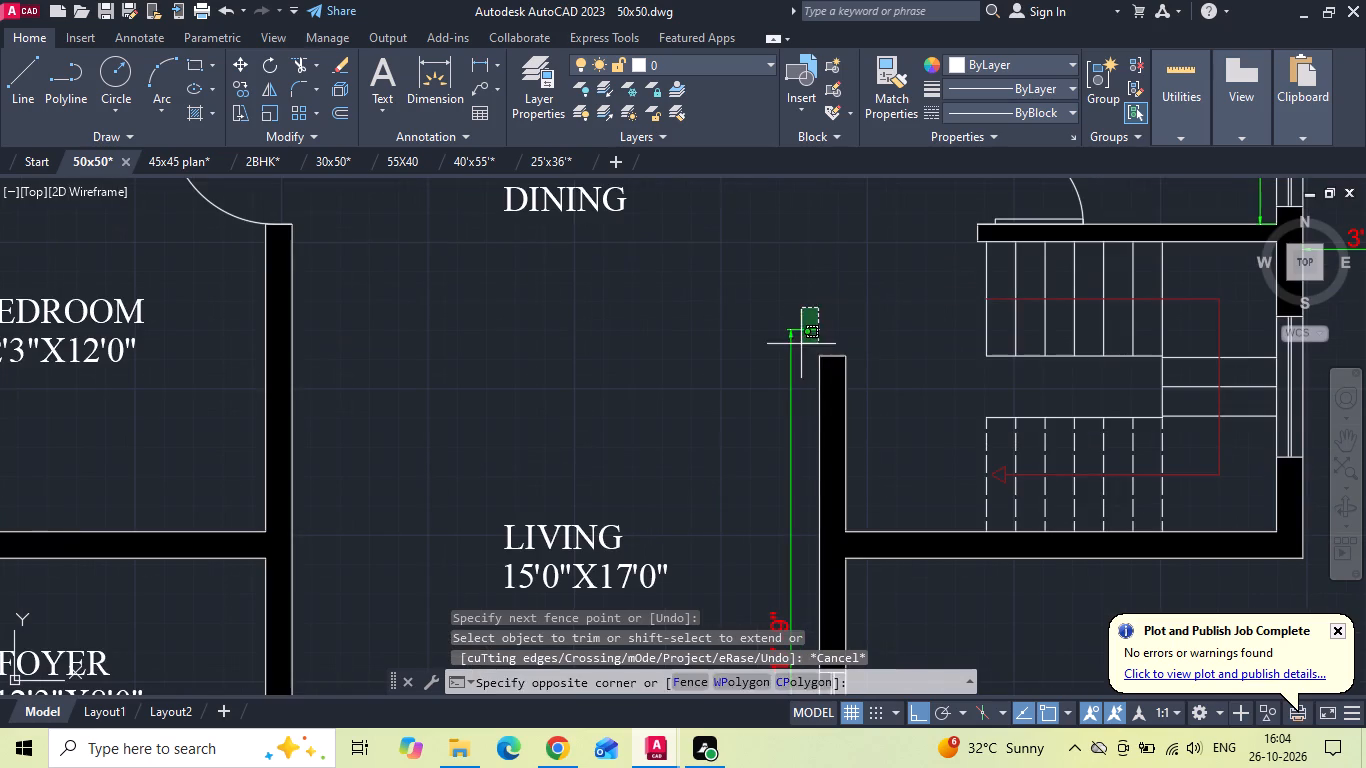
click(792, 358)
click(816, 331)
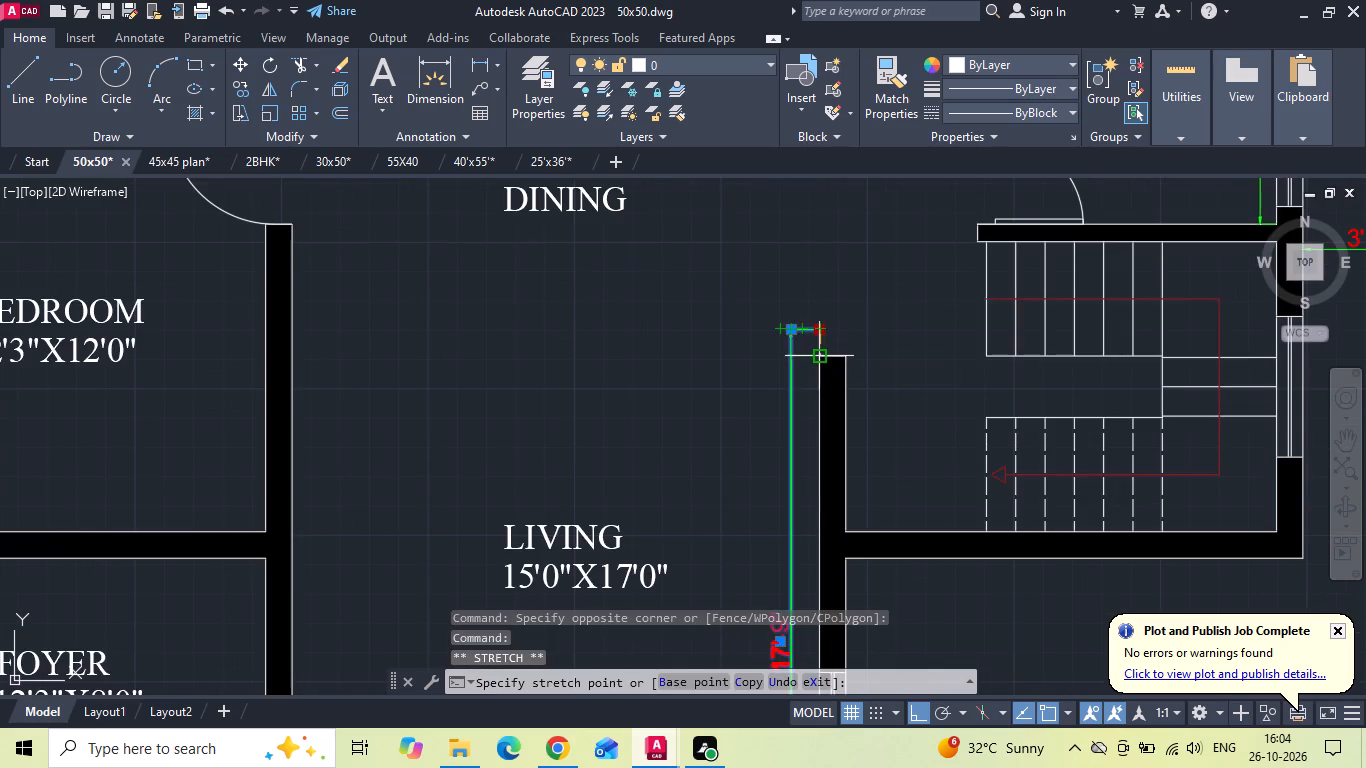
click(817, 353)
key(Escape)
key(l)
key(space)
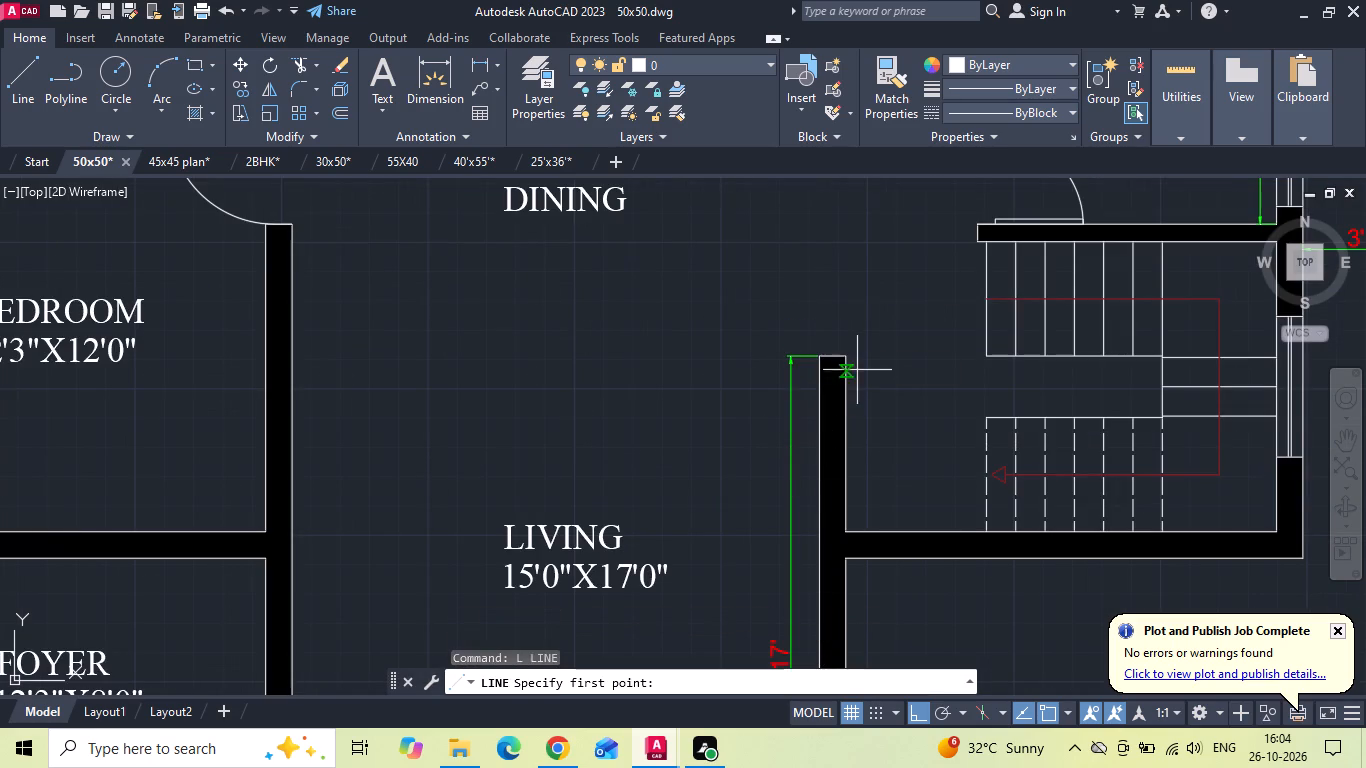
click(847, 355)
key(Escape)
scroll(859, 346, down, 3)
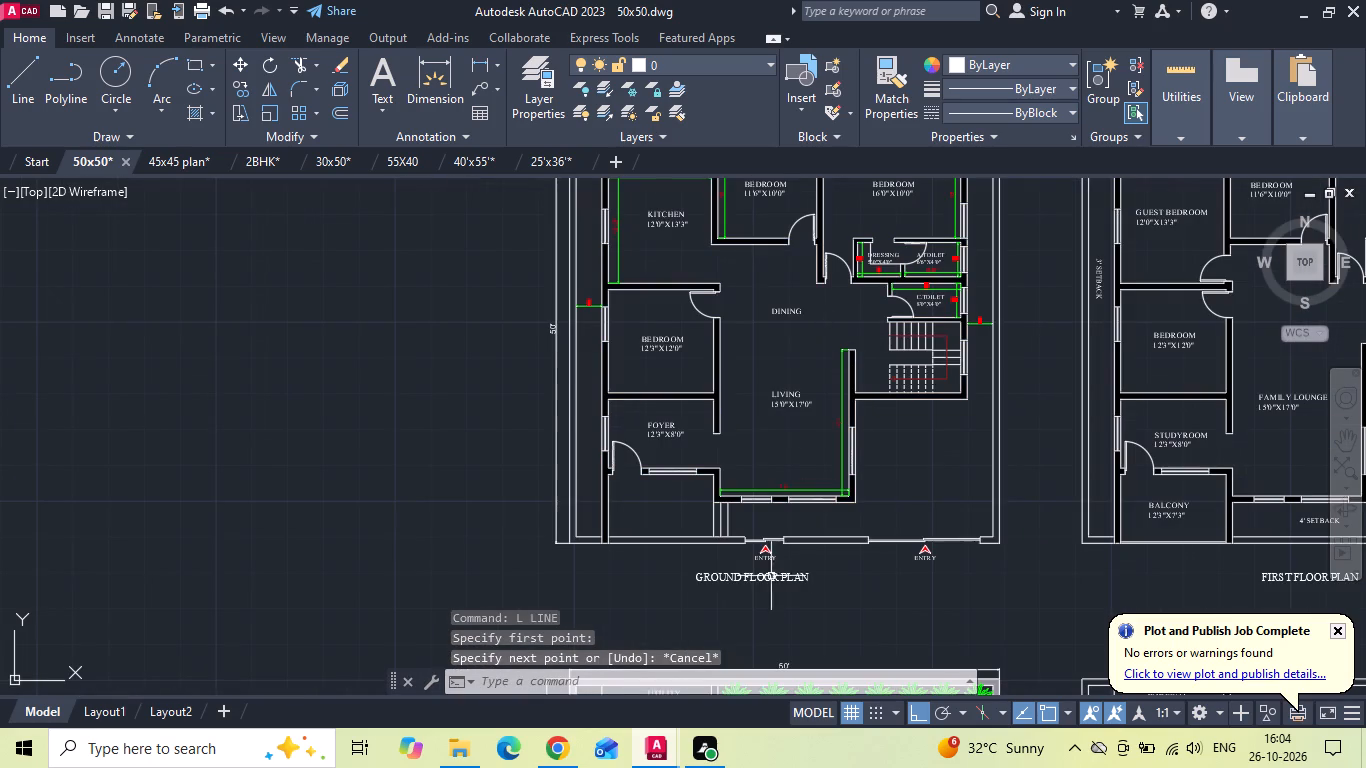
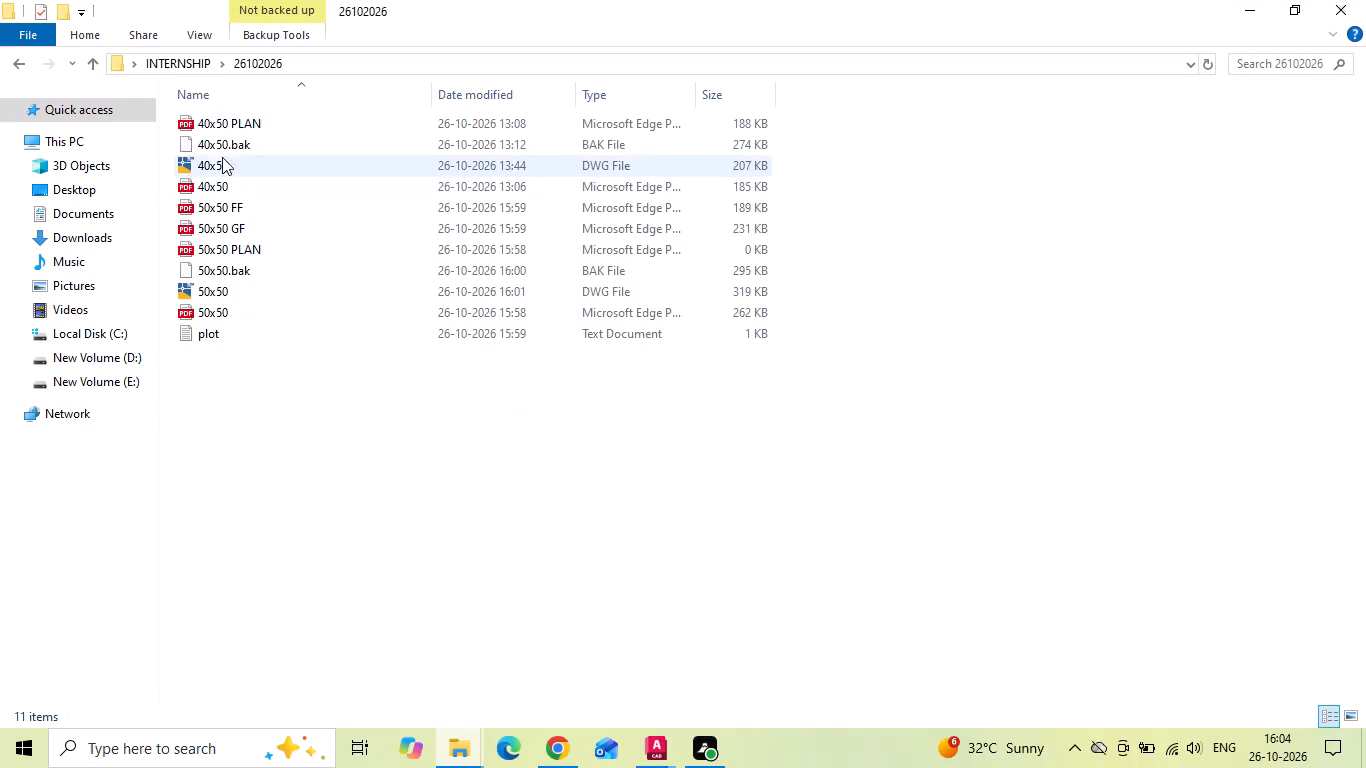
Delete the 50x50 FF, 50x50 GF, 50x50 PLAN and 50x50 PDF files from the 26102026 folder.
click(207, 202)
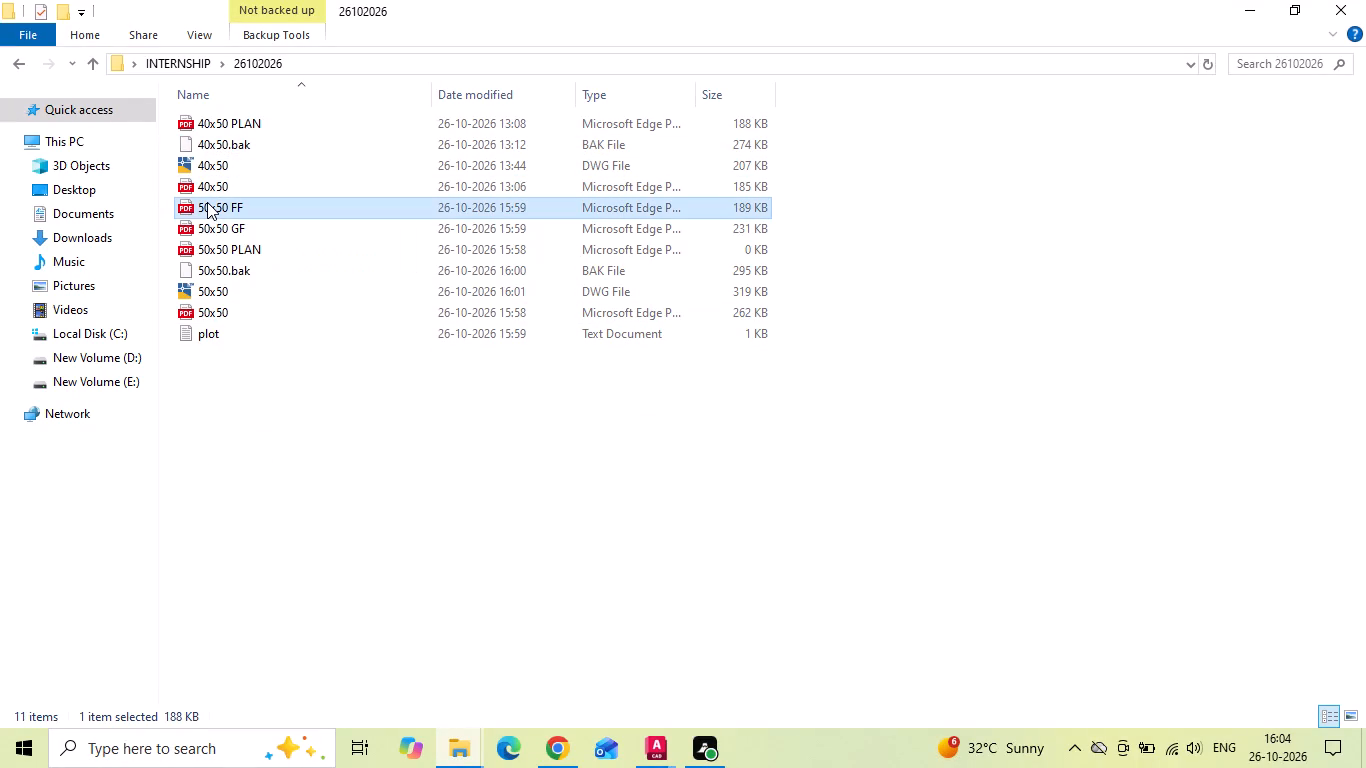
key(Delete)
click(207, 205)
key(Delete)
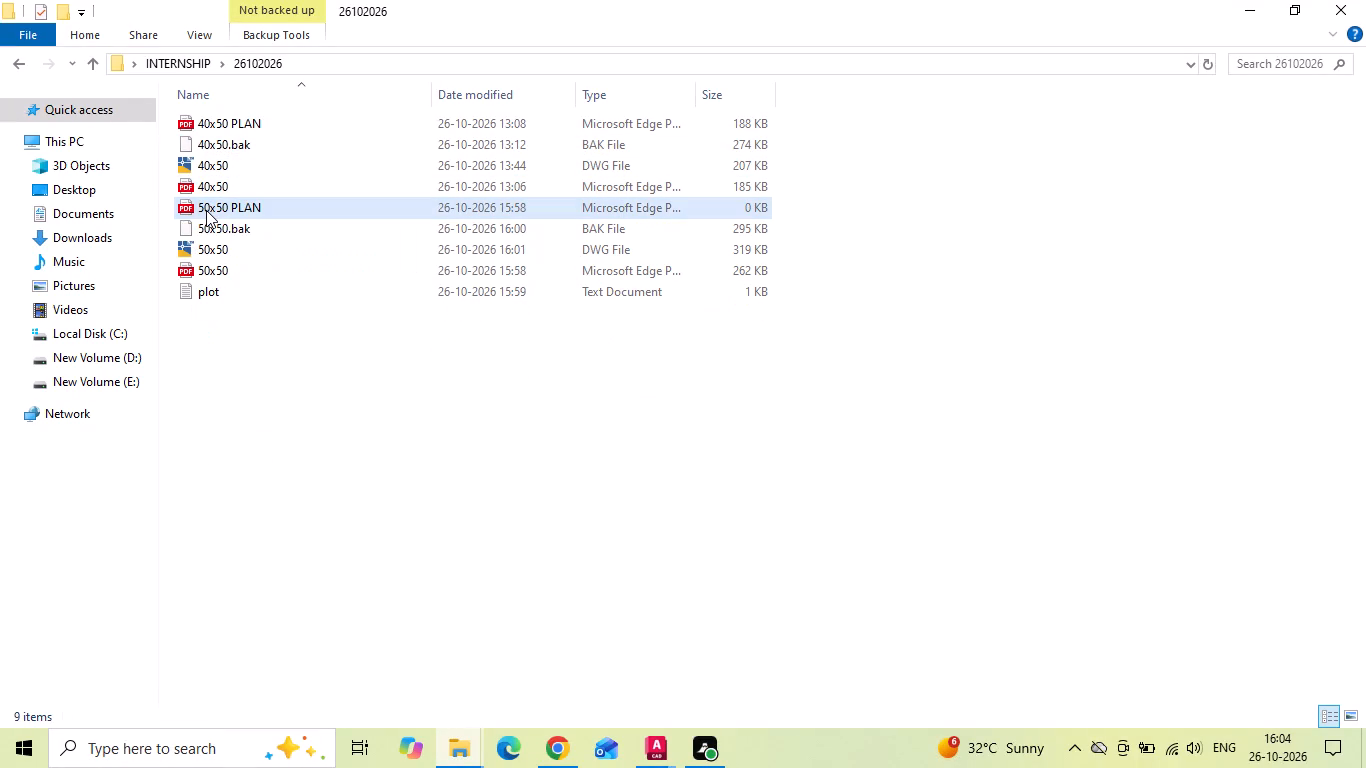
click(206, 210)
key(Delete)
click(204, 241)
key(Delete)
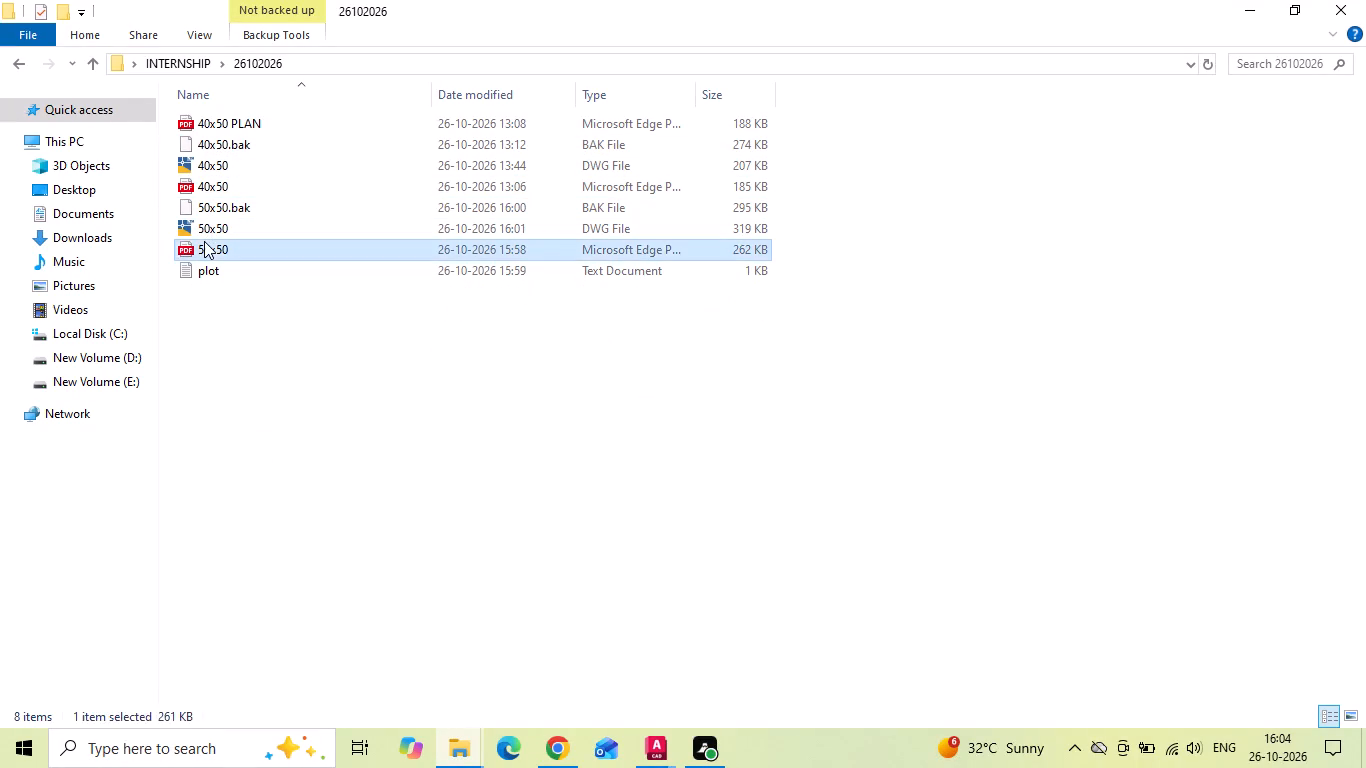
In 50x50.dwg, shorten the family lounge's right wall beside the dimensioned ground floor plan: move its end line 9 inches down and trim the excess.
click(657, 742)
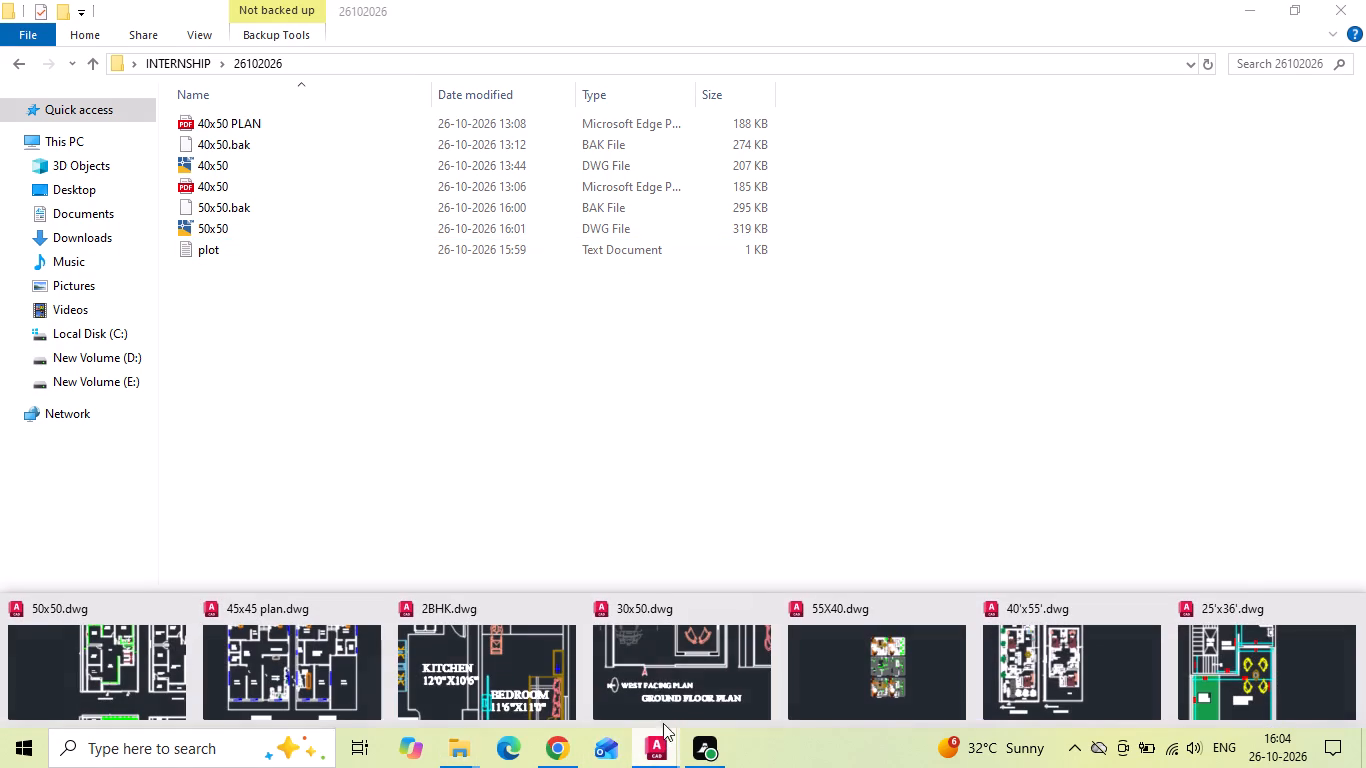
click(145, 652)
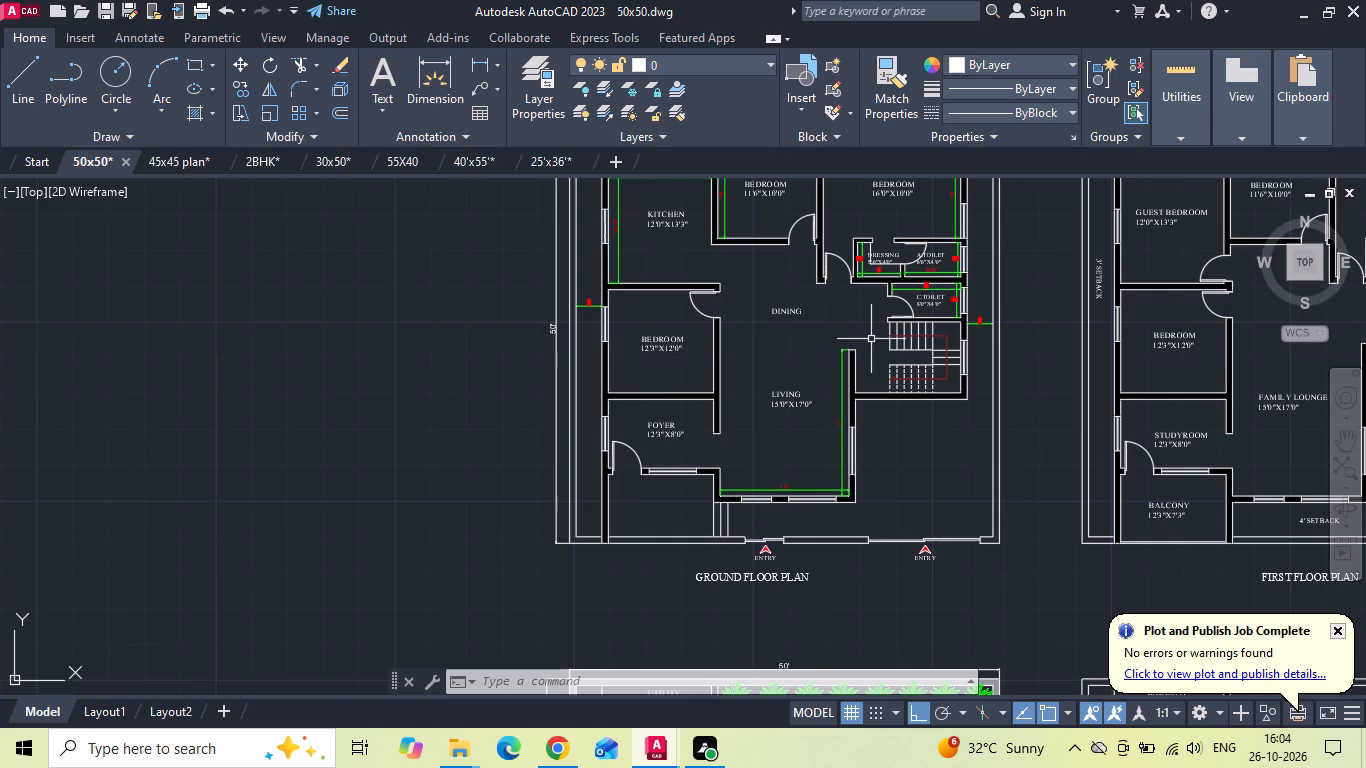
scroll(877, 339, up, 1)
scroll(725, 355, down, 2)
scroll(1088, 356, up, 4)
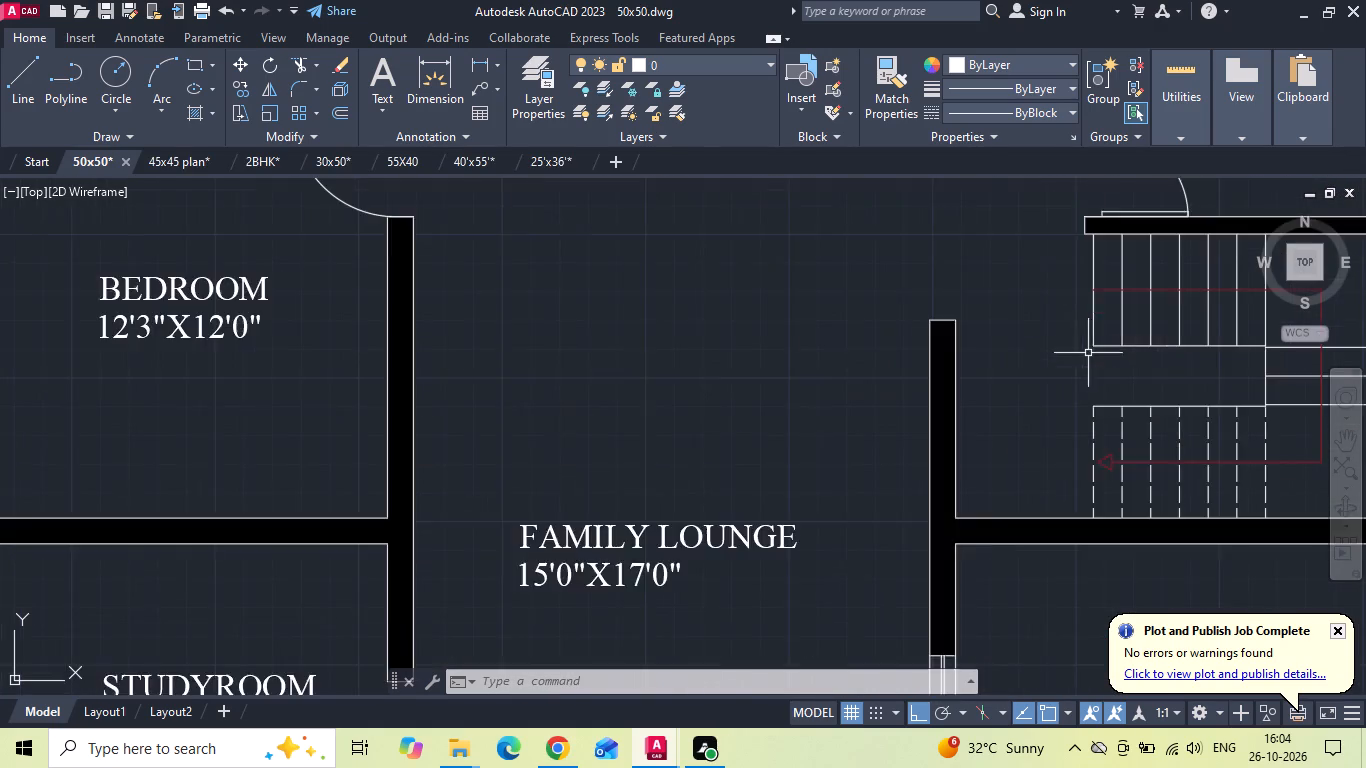
scroll(986, 350, up, 2)
click(877, 272)
right_click(891, 250)
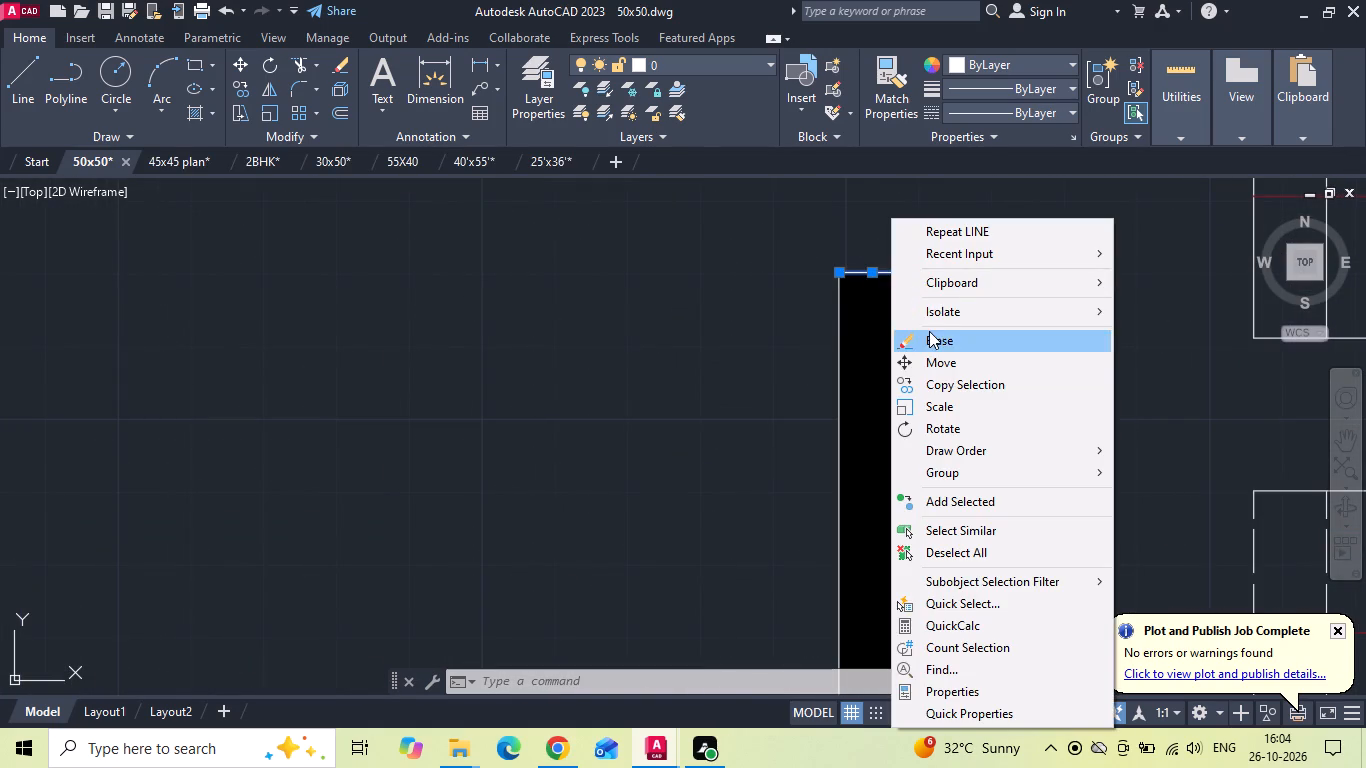
click(927, 358)
drag(1045, 313, 1037, 369)
text(9)
key(space)
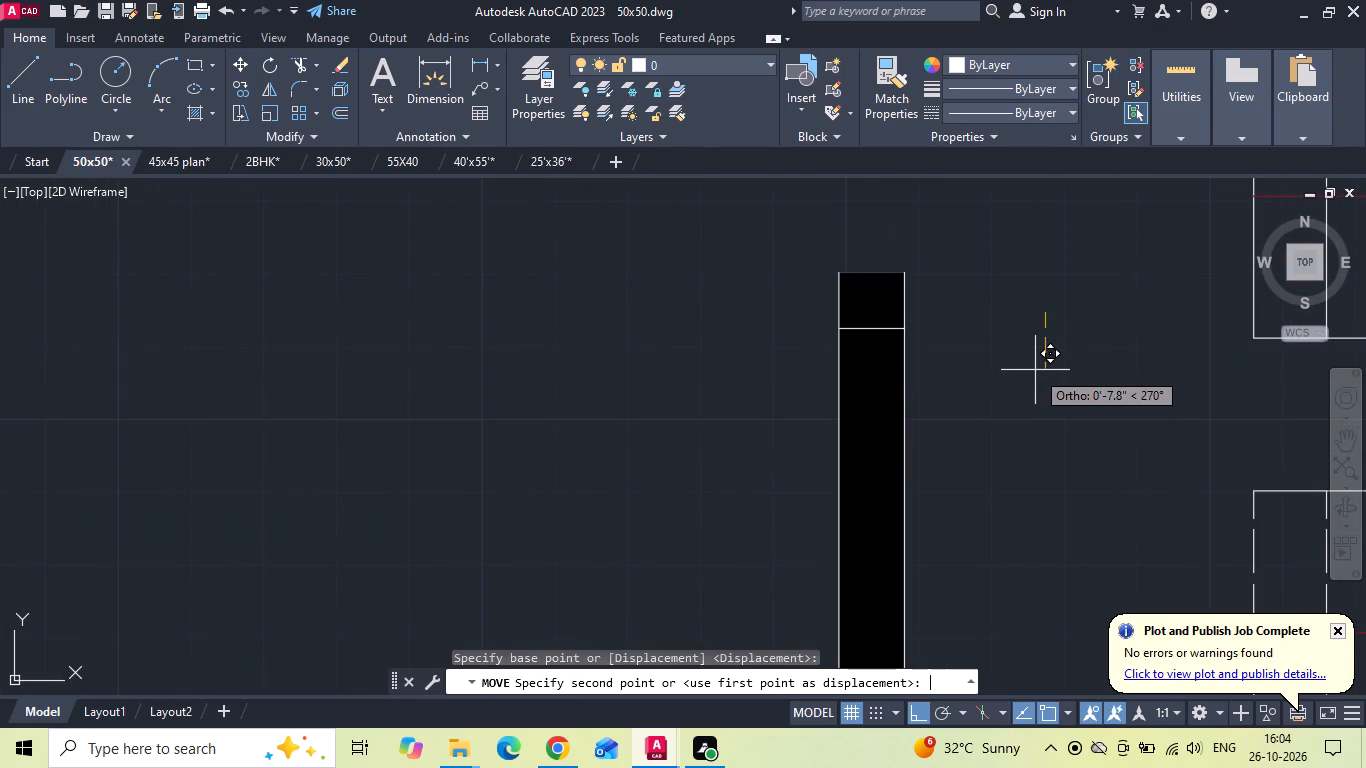
key(t)
key(r)
key(space)
drag(957, 298, 609, 274)
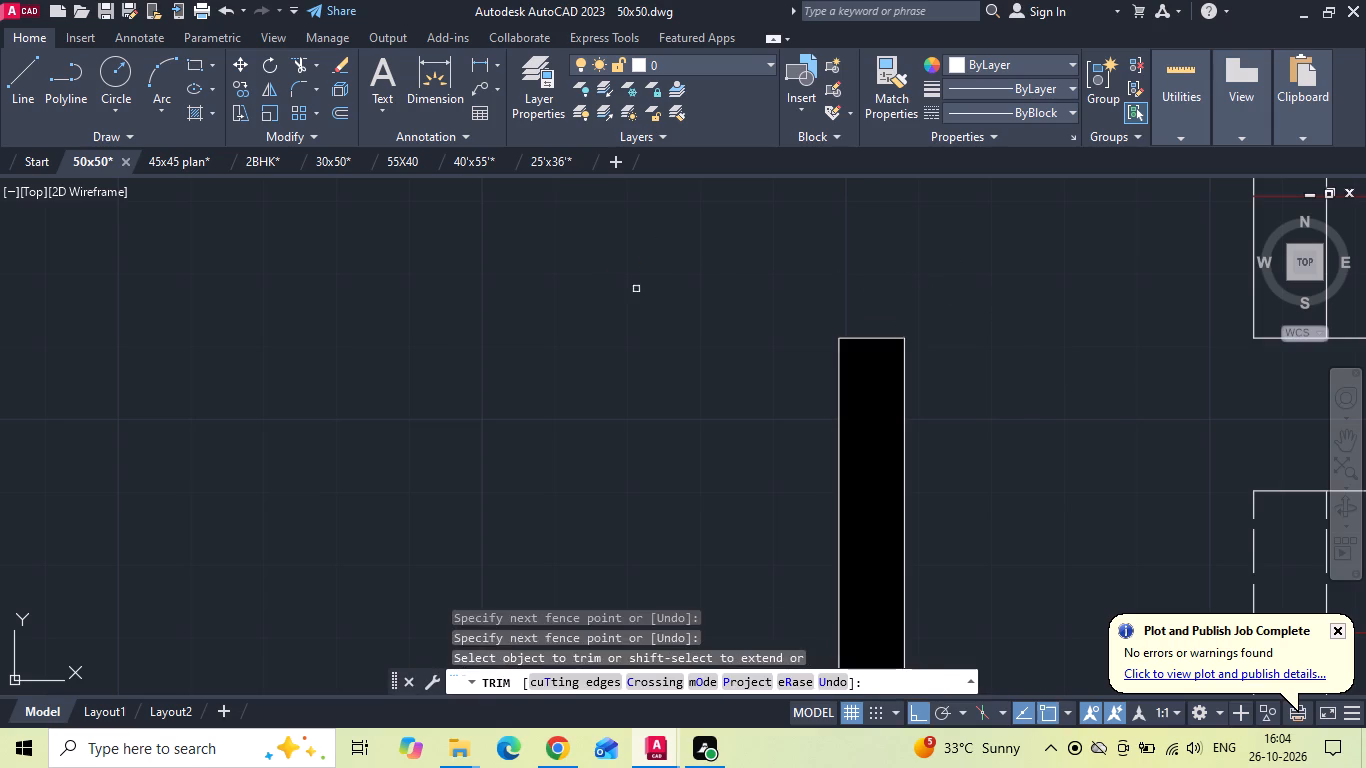
scroll(716, 301, down, 7)
key(Escape)
Shorten the living room's right wall in the furnished ground floor plan by moving its end line 9 inches down and trimming the excess.
scroll(731, 335, down, 2)
scroll(616, 442, up, 3)
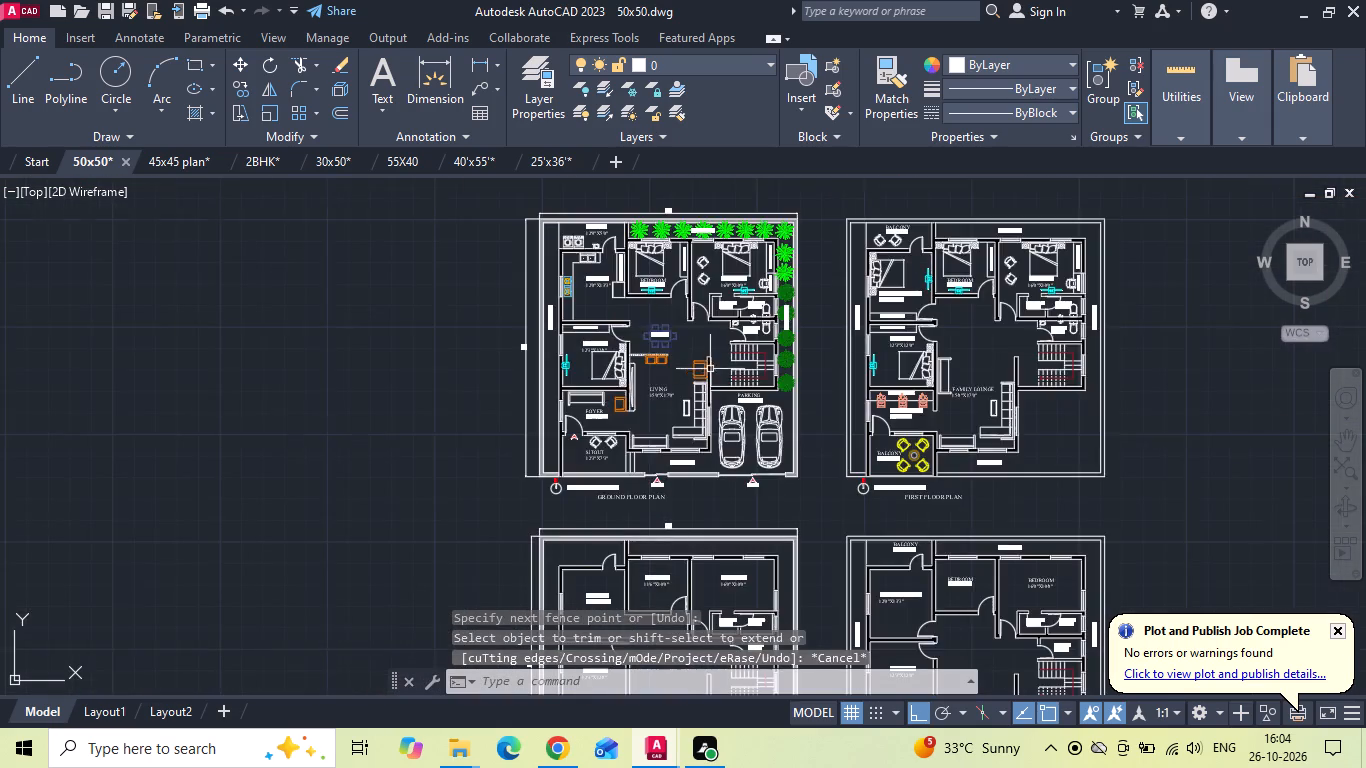
scroll(710, 367, up, 6)
click(703, 355)
right_click(723, 285)
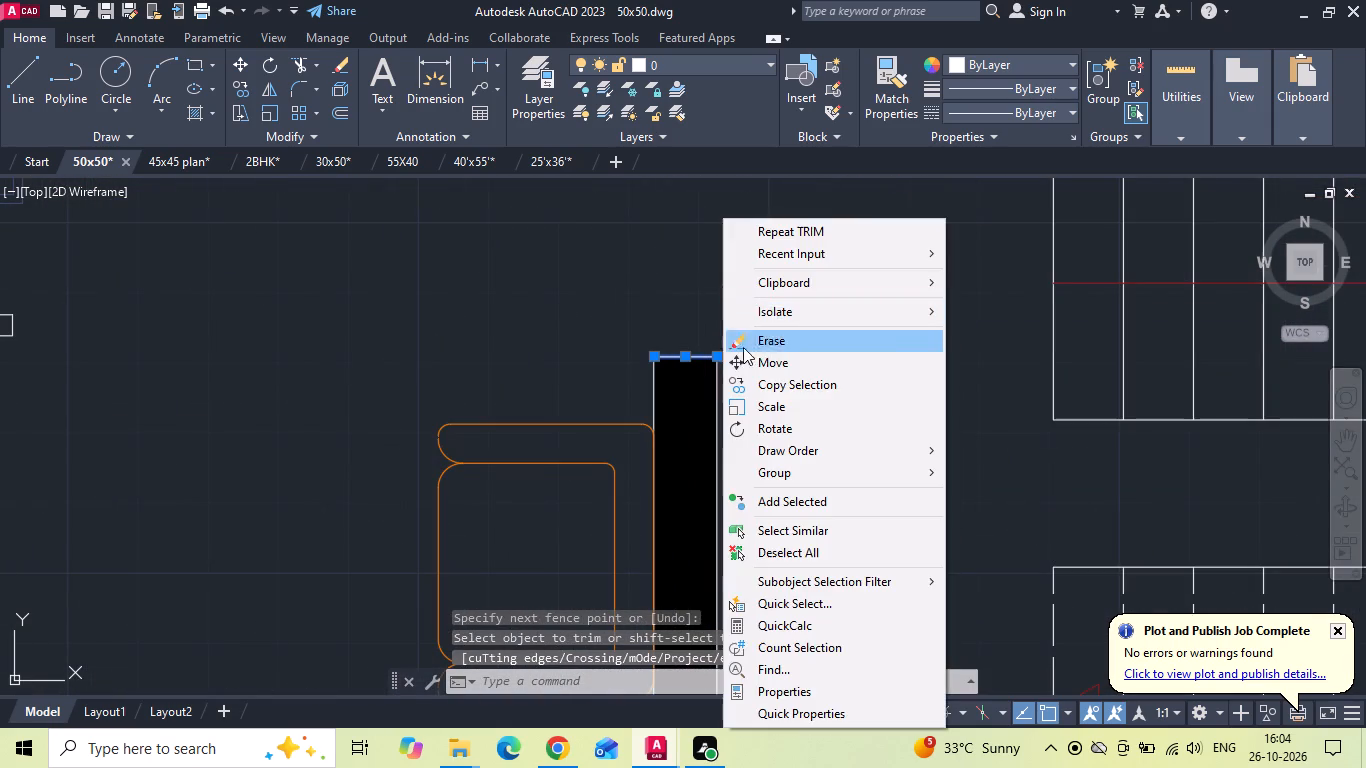
click(750, 354)
click(826, 316)
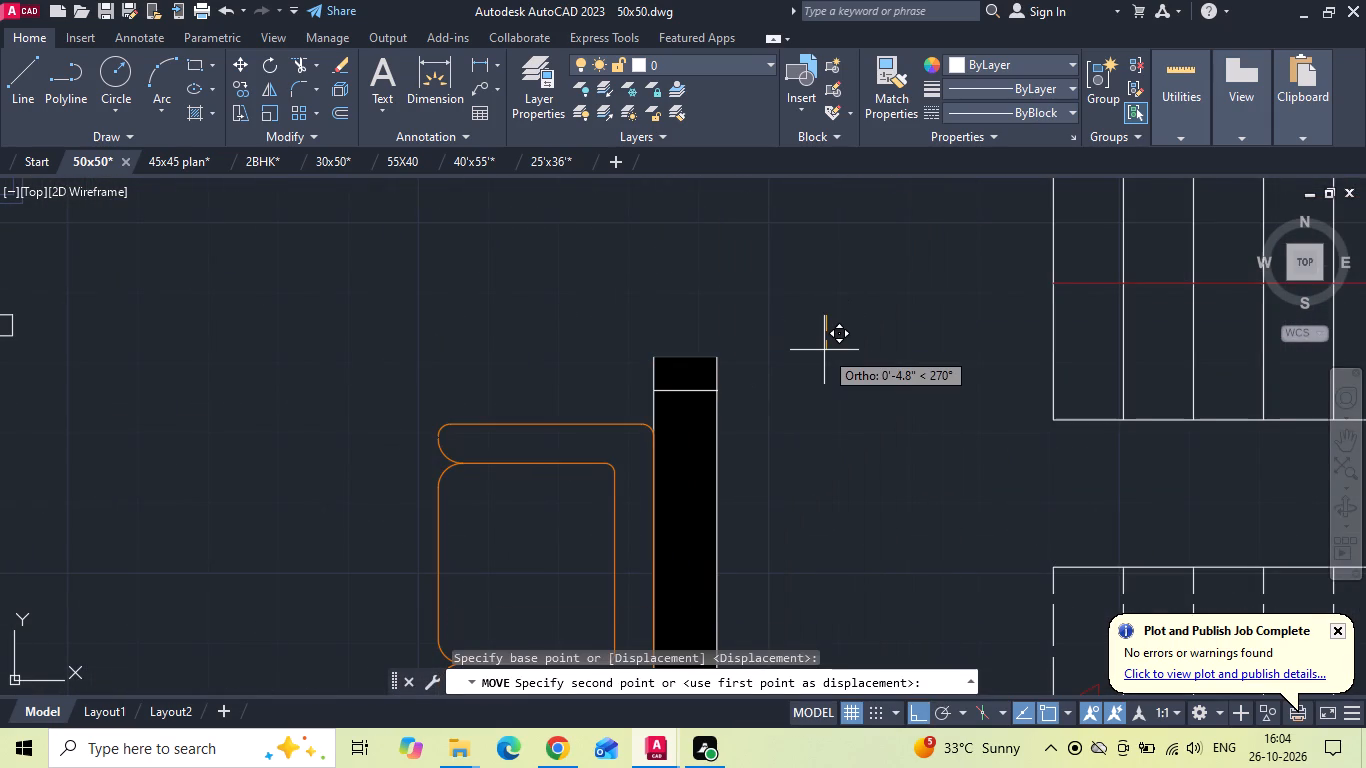
text(9)
key(space)
key(t)
key(r)
key(space)
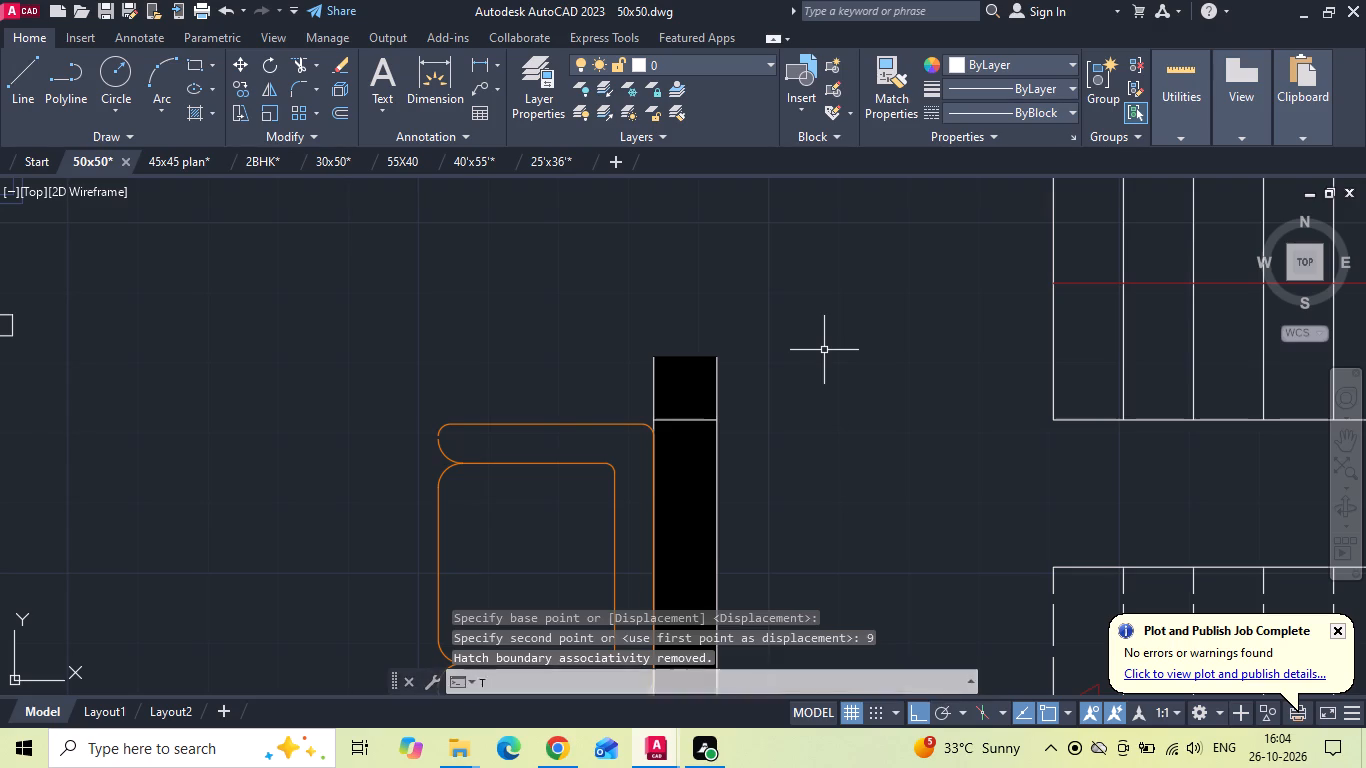
drag(611, 382, 654, 370)
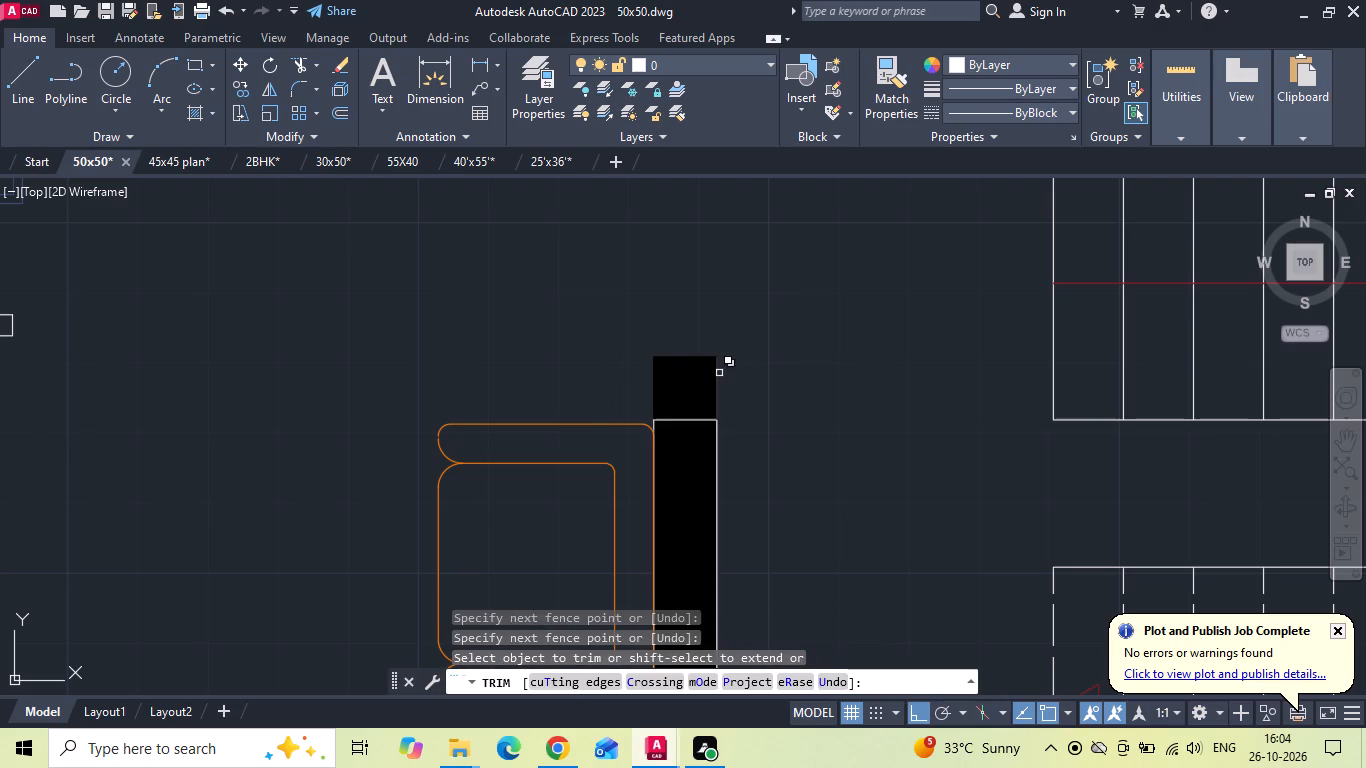
click(716, 380)
key(Escape)
click(702, 379)
drag(712, 371, 752, 377)
scroll(738, 347, down, 4)
key(Escape)
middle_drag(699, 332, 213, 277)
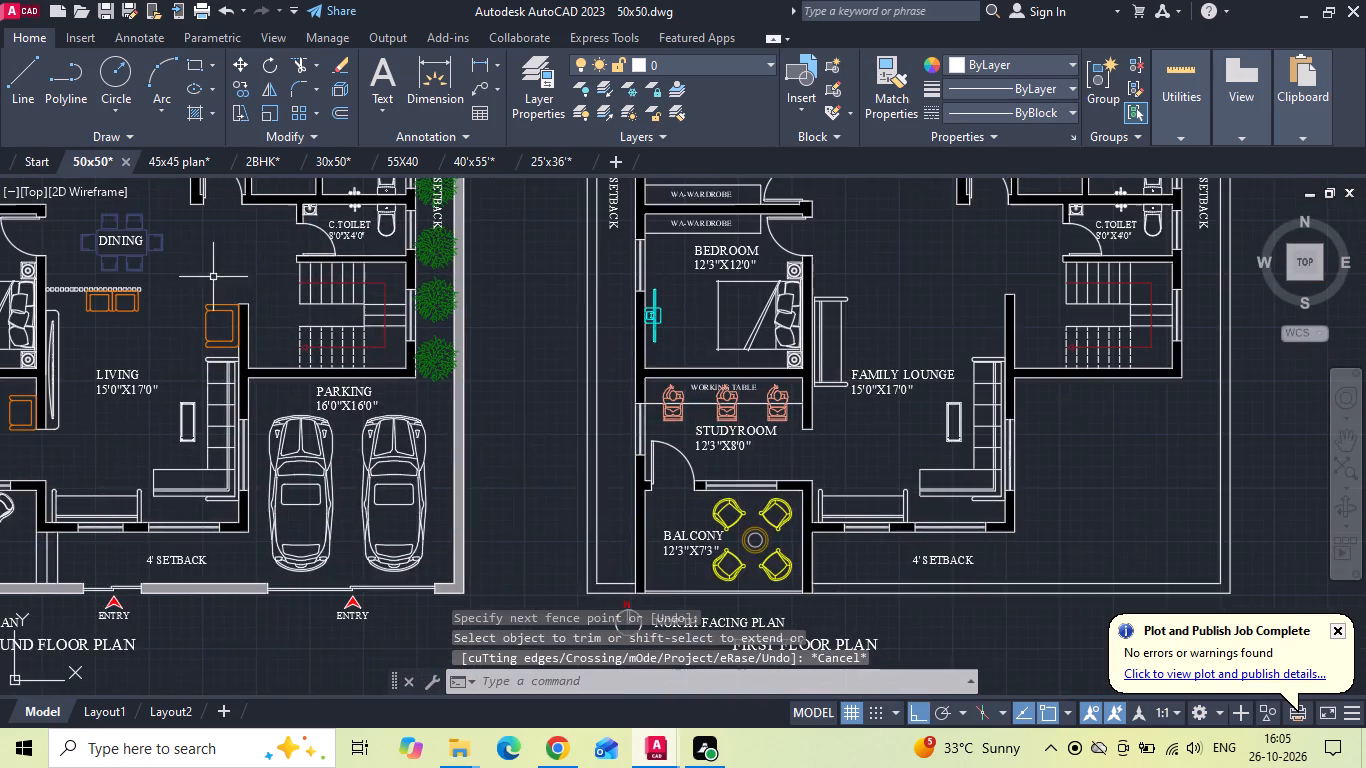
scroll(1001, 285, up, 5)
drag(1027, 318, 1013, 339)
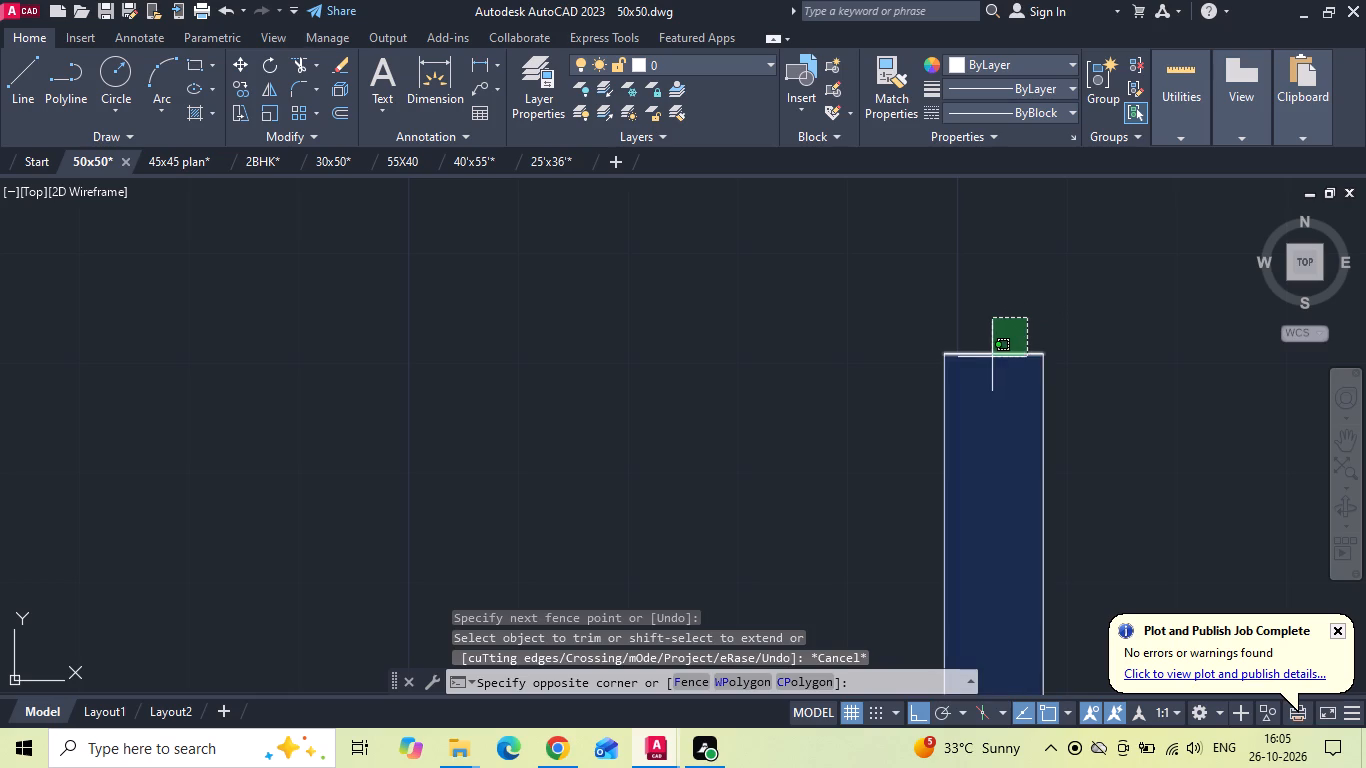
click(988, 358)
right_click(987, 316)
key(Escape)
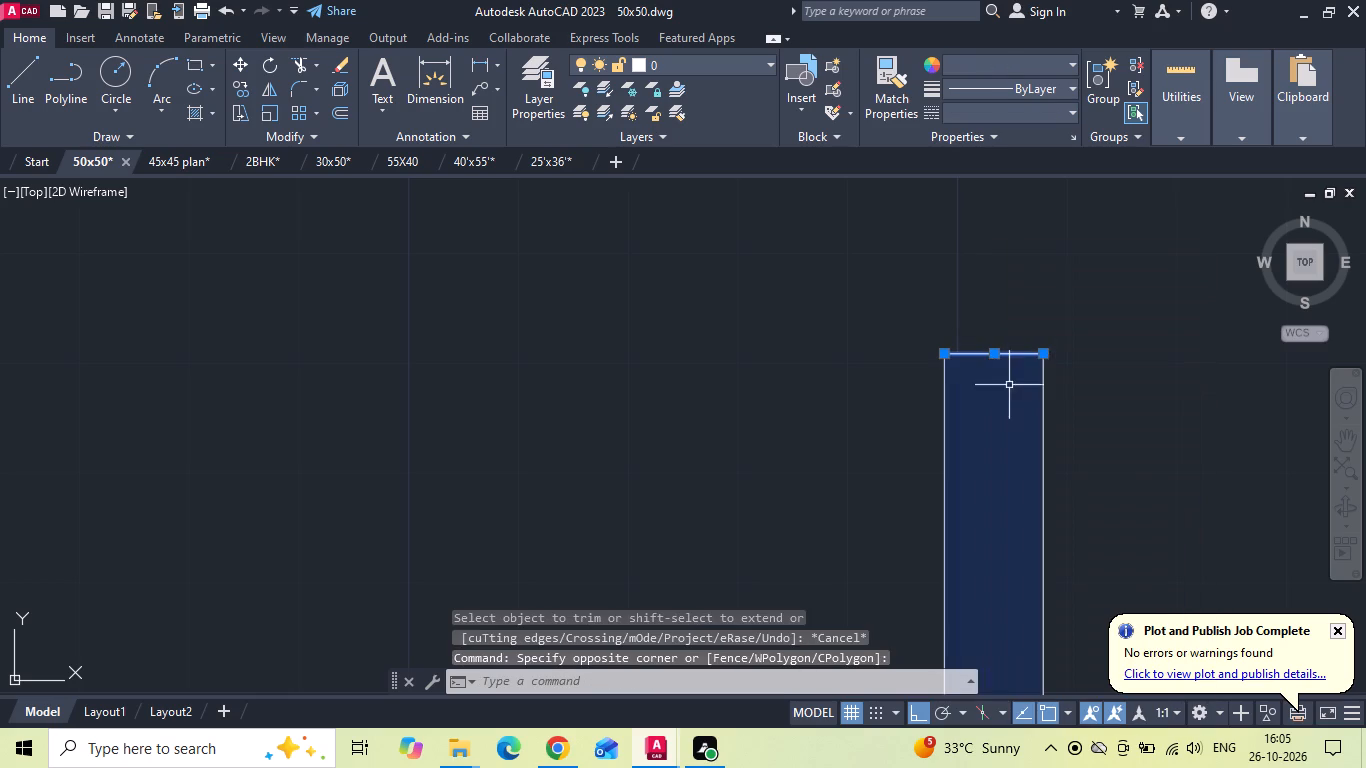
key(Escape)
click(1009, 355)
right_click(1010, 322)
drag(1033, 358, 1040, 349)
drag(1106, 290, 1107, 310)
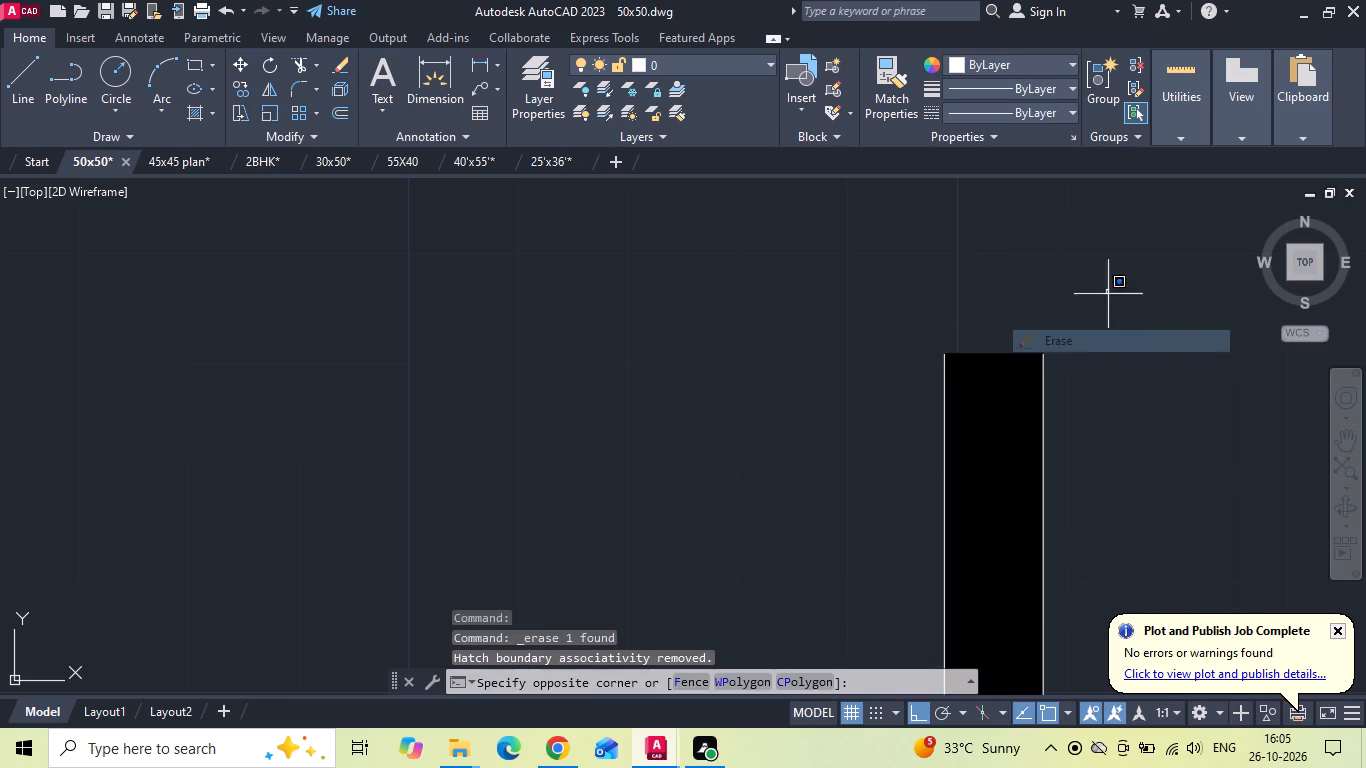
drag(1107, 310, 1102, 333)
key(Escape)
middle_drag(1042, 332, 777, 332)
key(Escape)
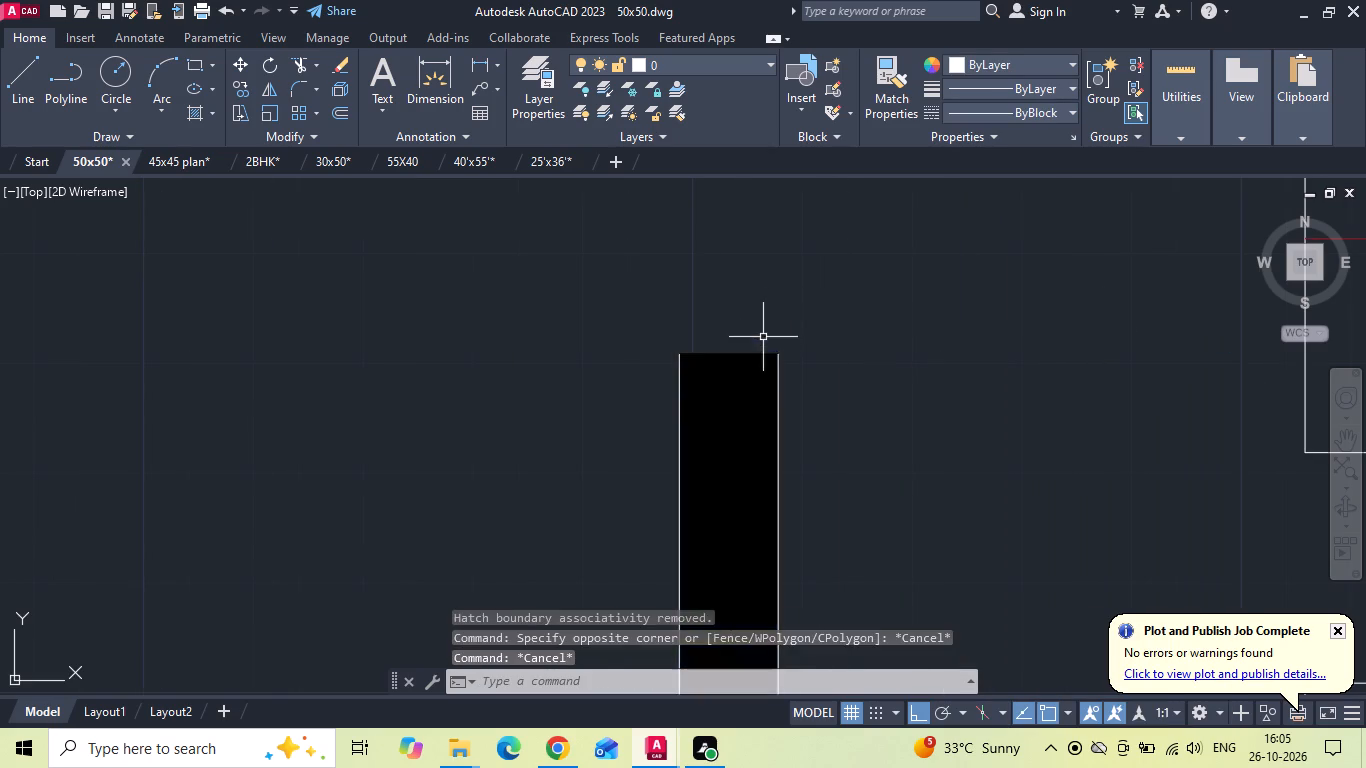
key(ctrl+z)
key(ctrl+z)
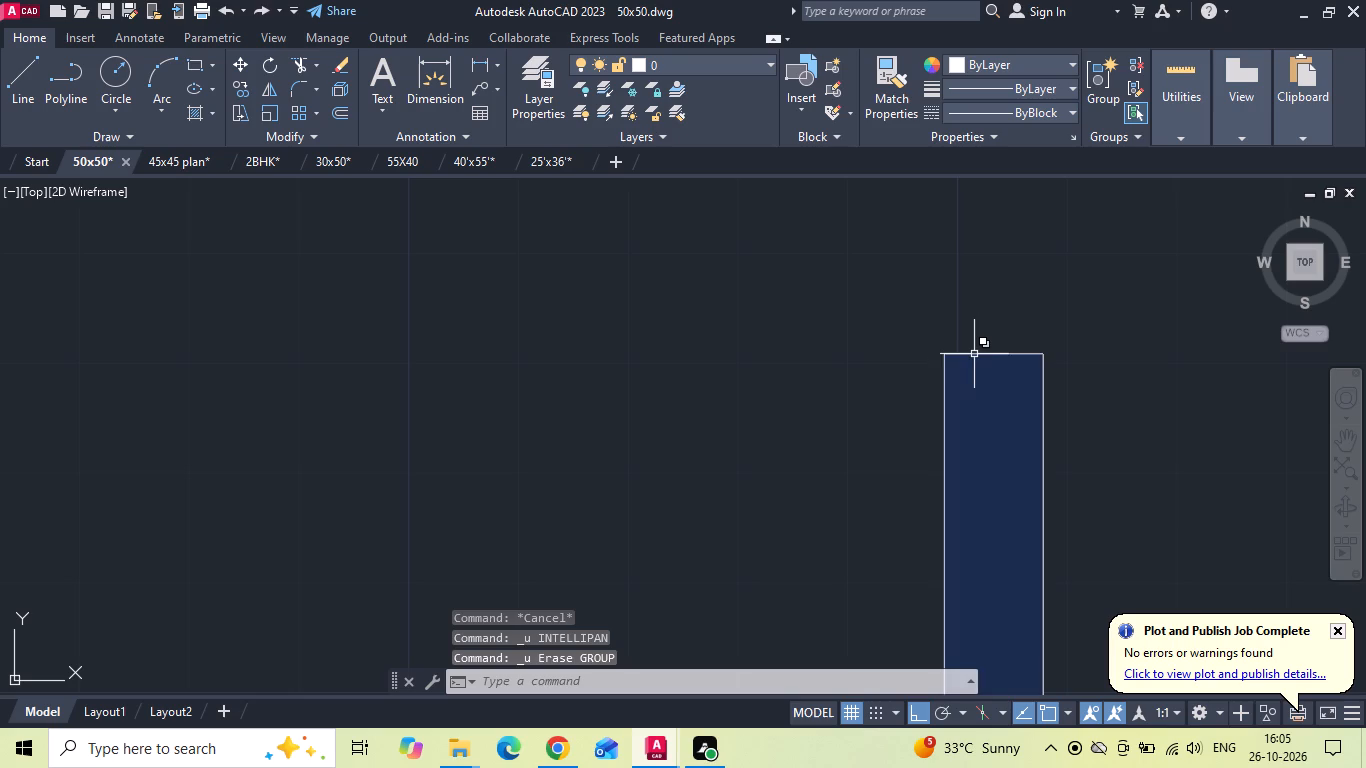
Shorten the family lounge's right wall in the furnished first floor plan by moving its end line 9 inches down and trimming the excess.
click(974, 352)
right_click(976, 304)
click(1003, 353)
drag(1029, 282, 1026, 319)
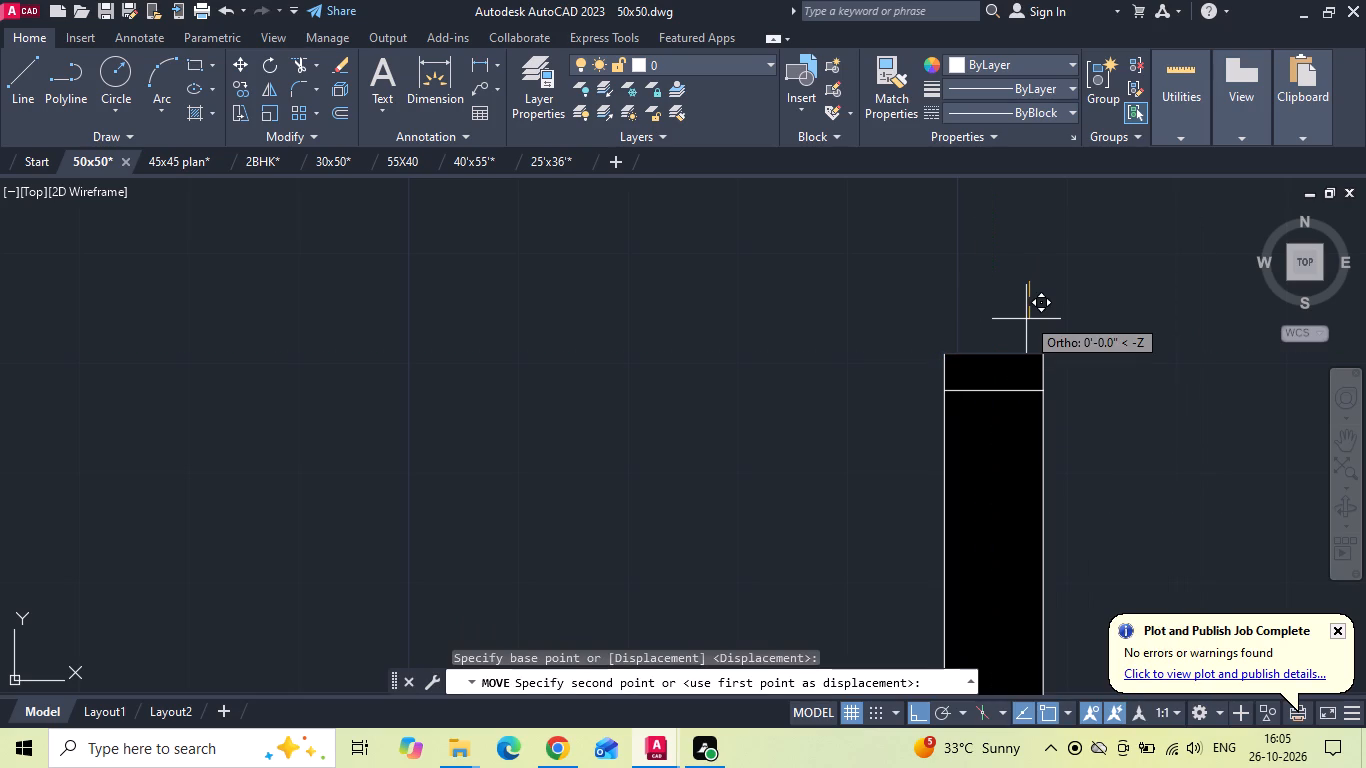
text(9)
key(space)
key(t)
key(r)
key(space)
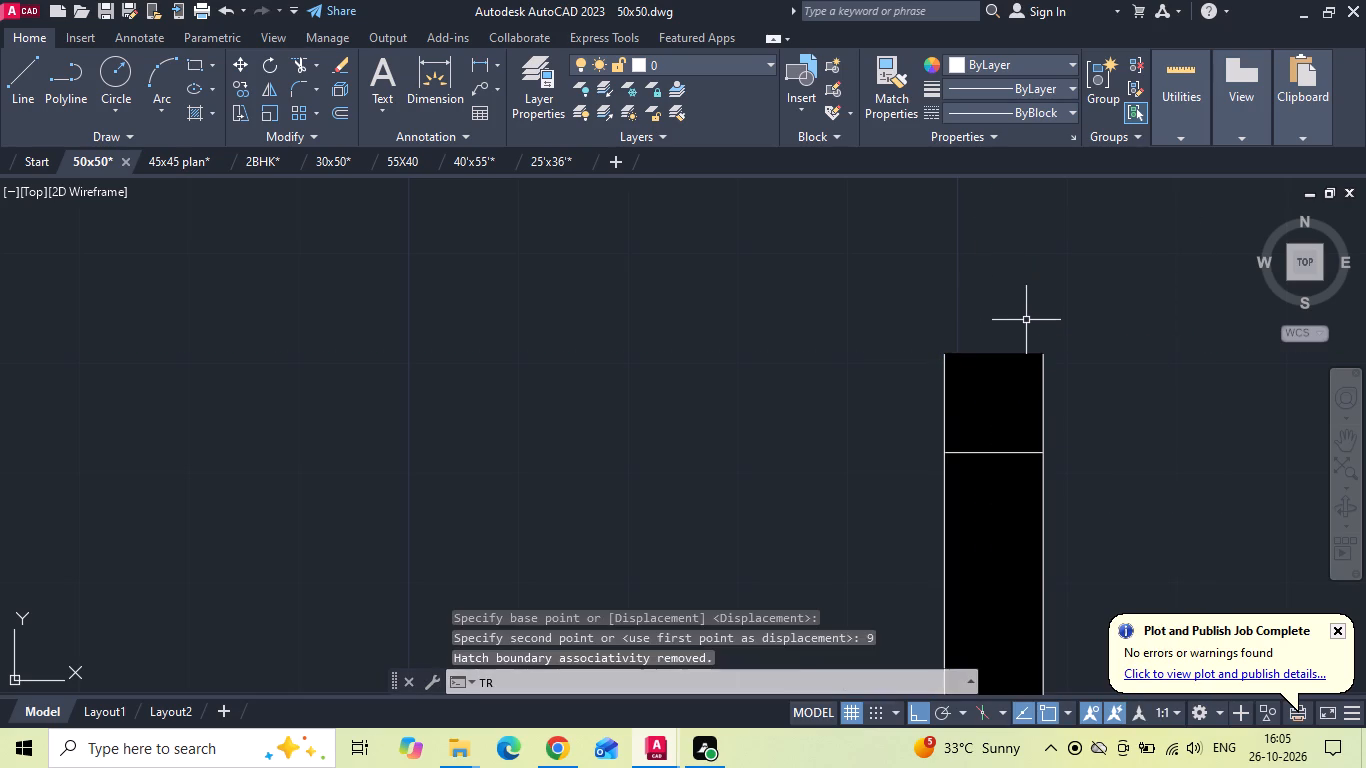
drag(898, 408, 1178, 351)
click(1038, 360)
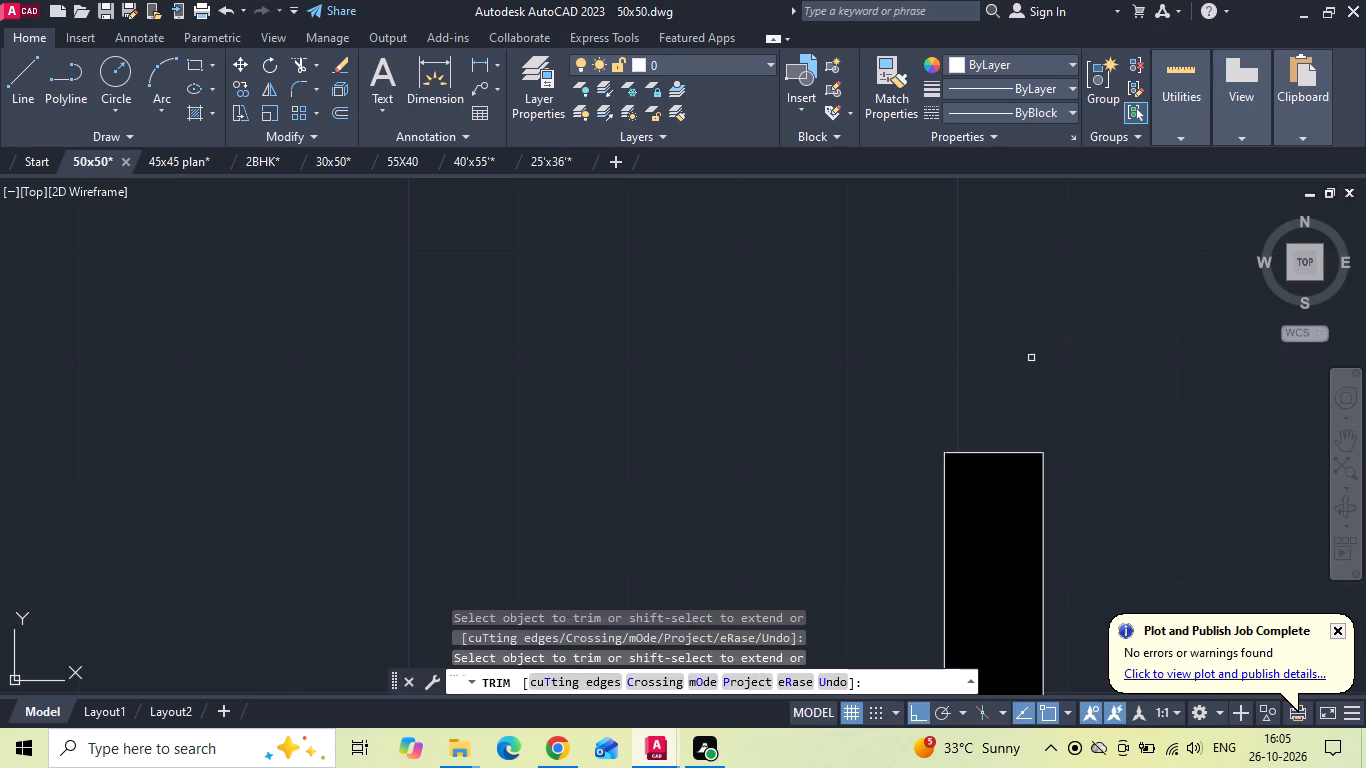
scroll(874, 332, down, 6)
key(Escape)
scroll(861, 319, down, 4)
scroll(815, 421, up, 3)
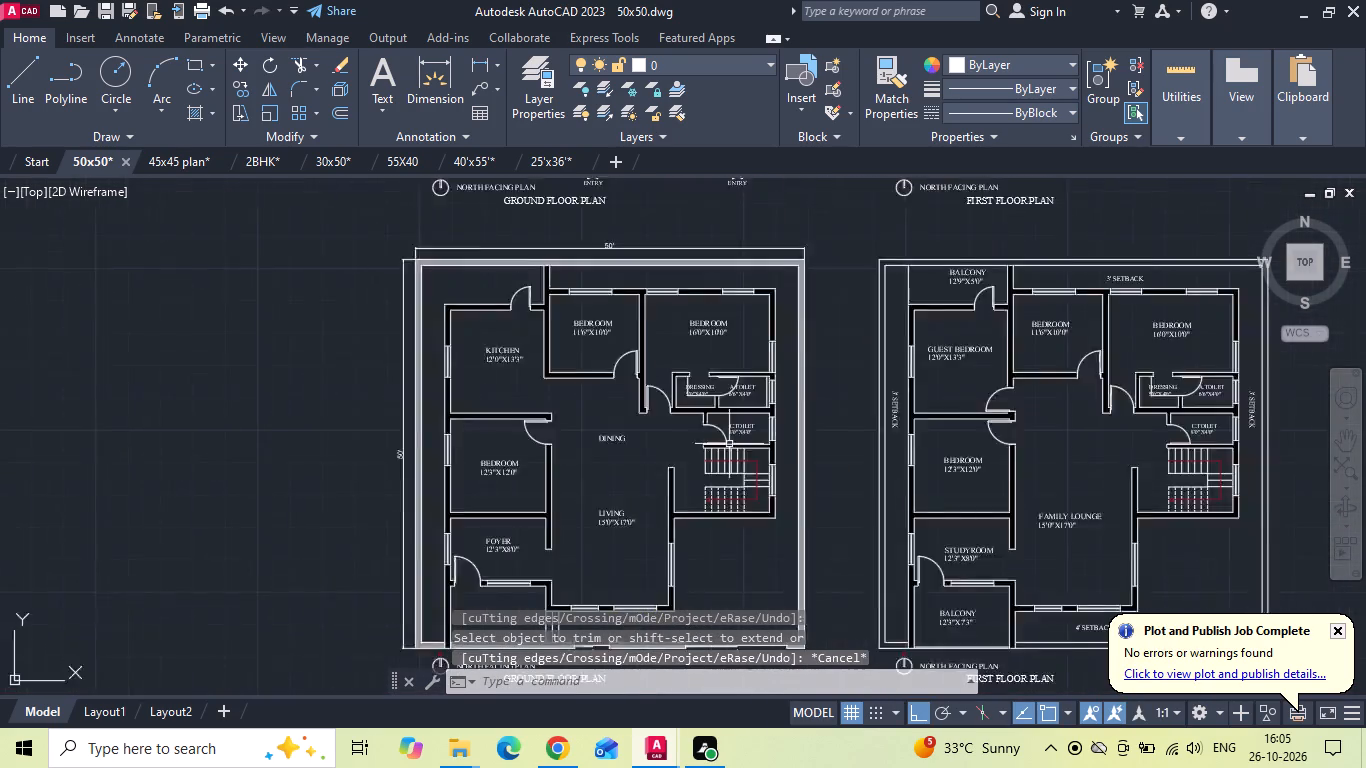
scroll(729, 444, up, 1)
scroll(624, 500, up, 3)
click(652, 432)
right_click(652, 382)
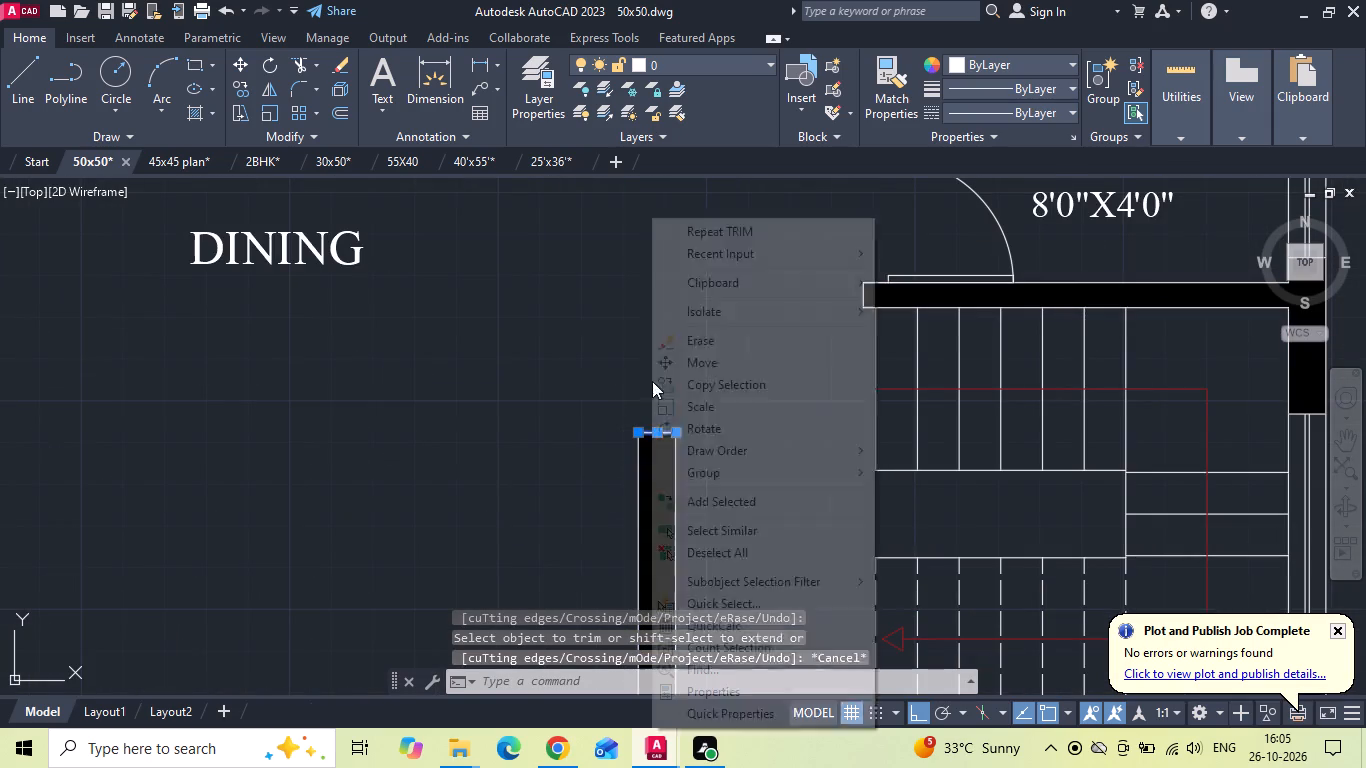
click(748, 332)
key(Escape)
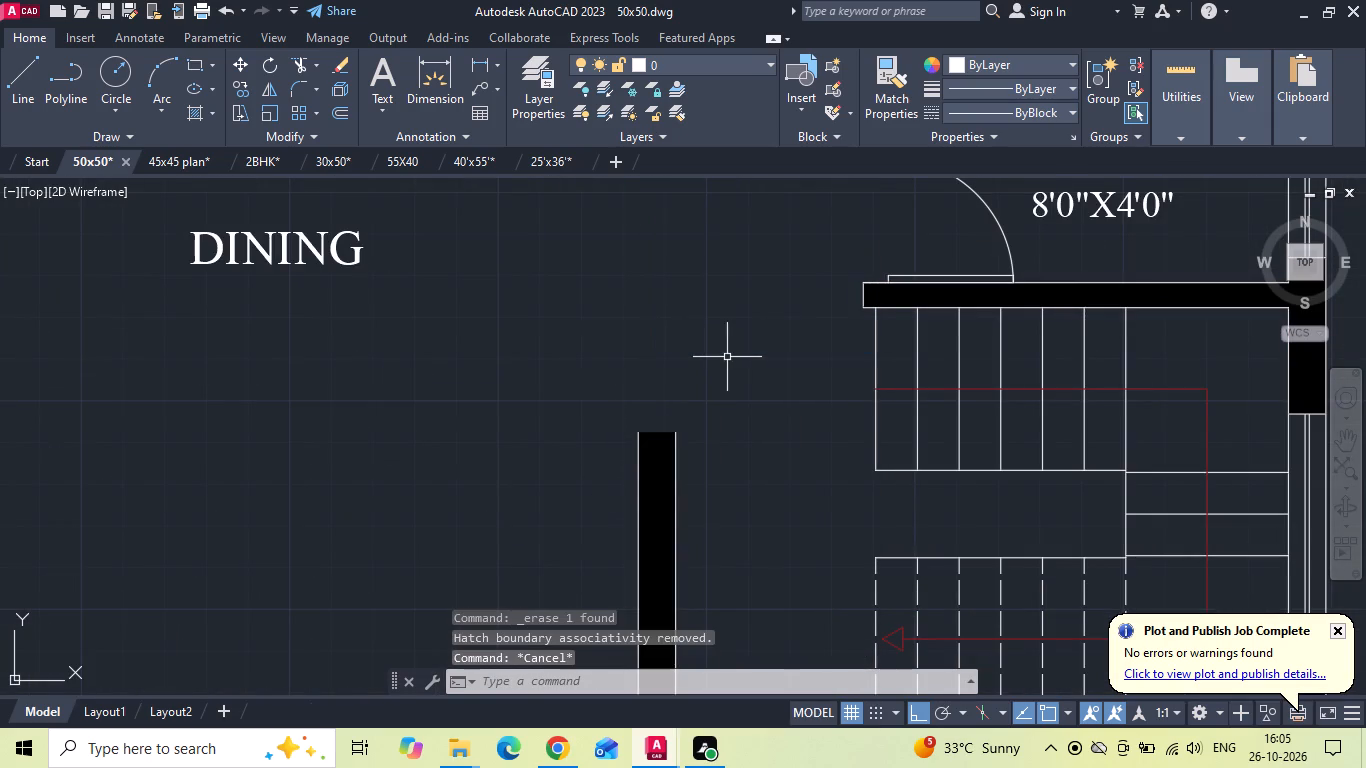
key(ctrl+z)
Shorten the living room's right wall in the undimensioned, unfurnished ground floor plan by moving its end line 9 inches down and trimming the excess.
click(664, 431)
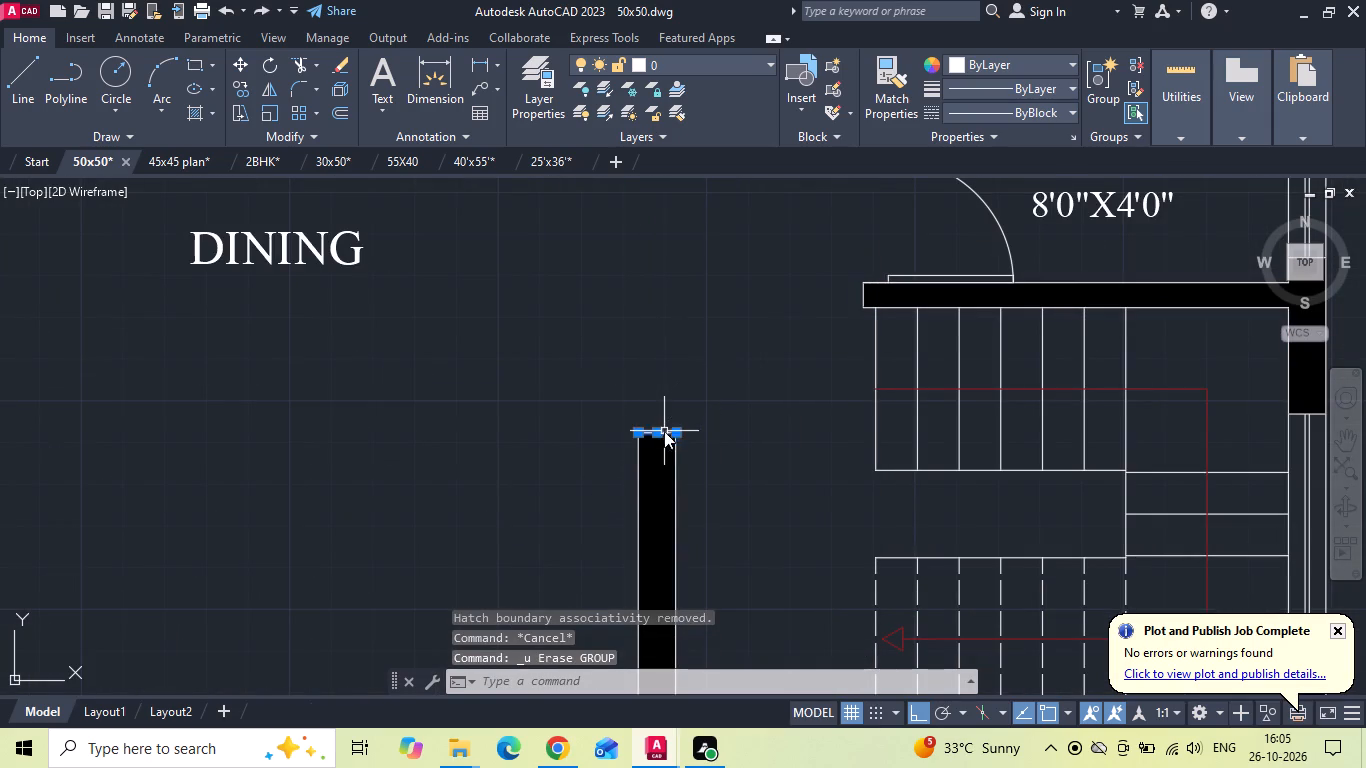
right_click(670, 409)
click(710, 363)
drag(804, 310, 807, 347)
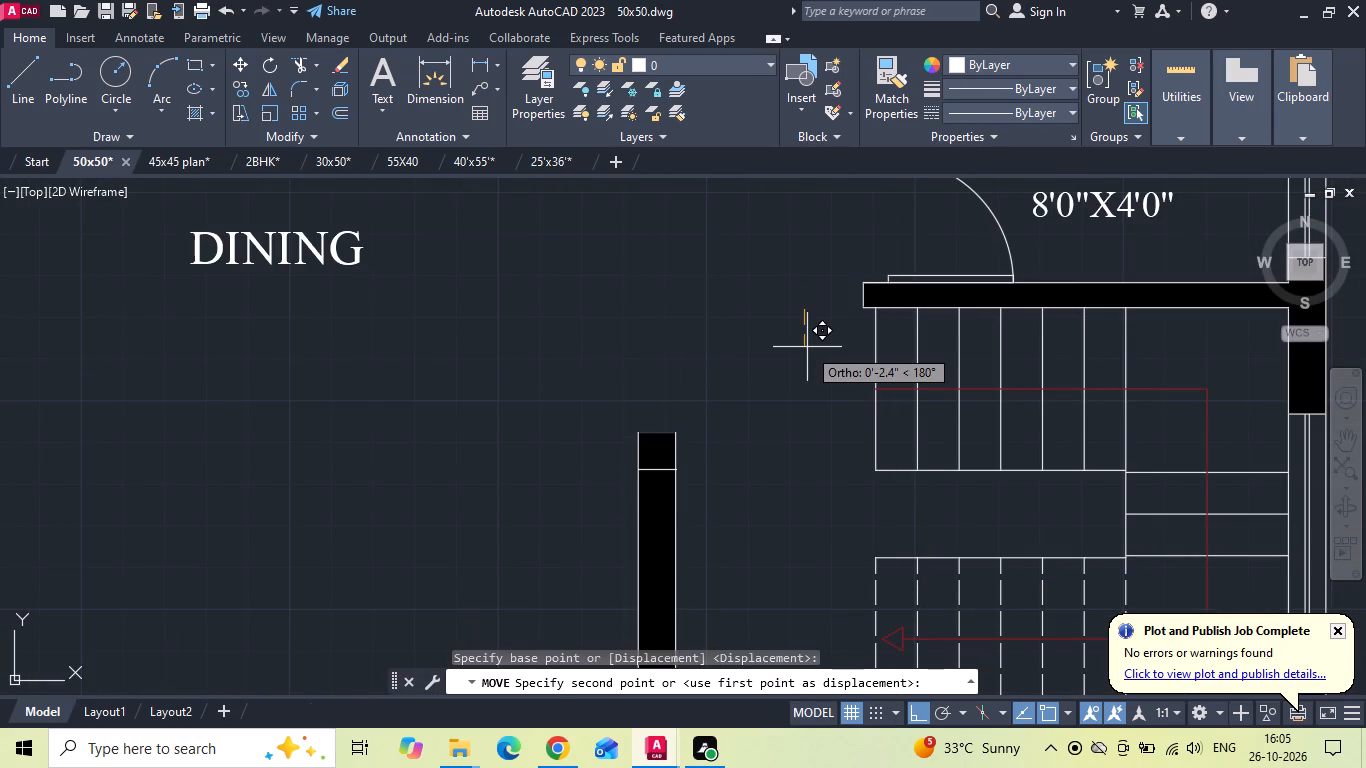
text(9)
key(space)
text(TR)
key(space)
drag(592, 440, 733, 433)
scroll(560, 376, down, 4)
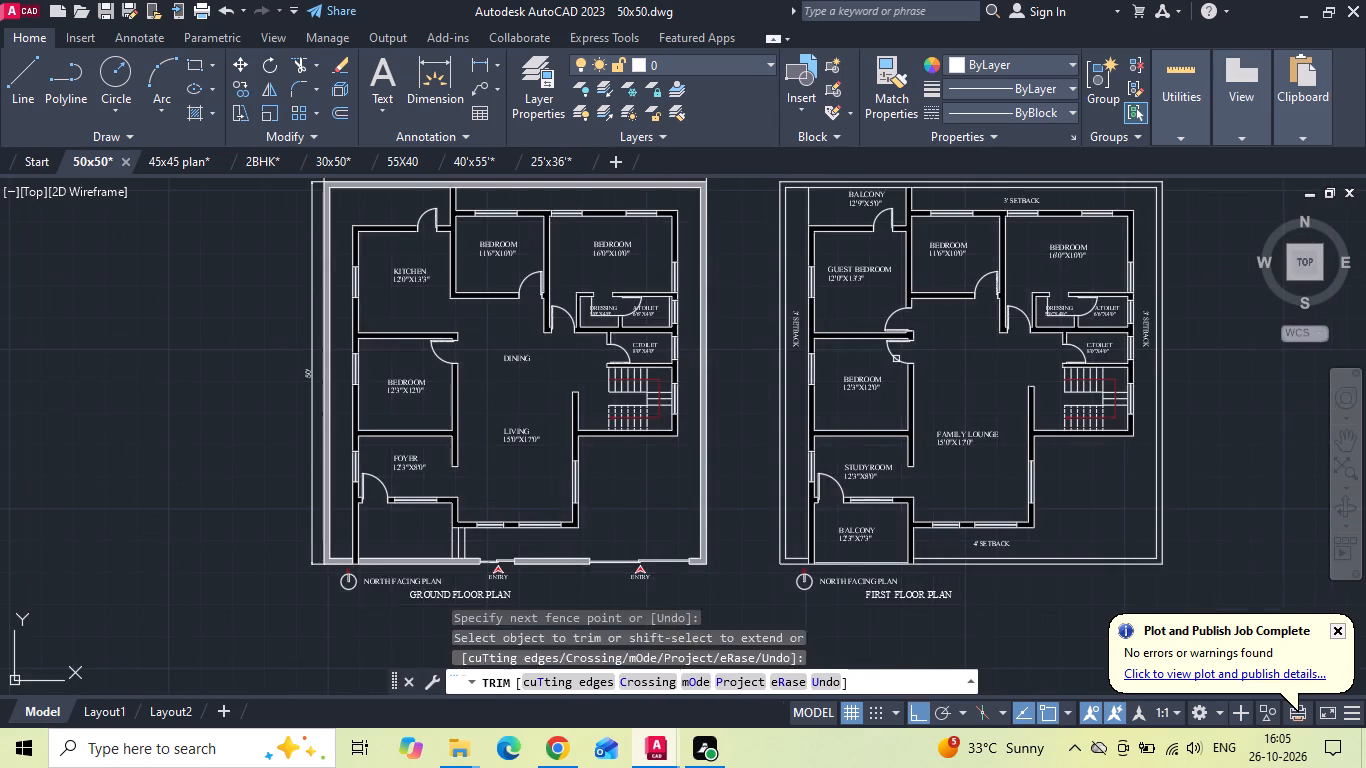
scroll(1049, 379, up, 3)
key(Escape)
Shorten the family lounge's right wall in the unfurnished first floor plan below the furnished set: move its end line 9 inches down and trim the excess.
scroll(959, 396, up, 2)
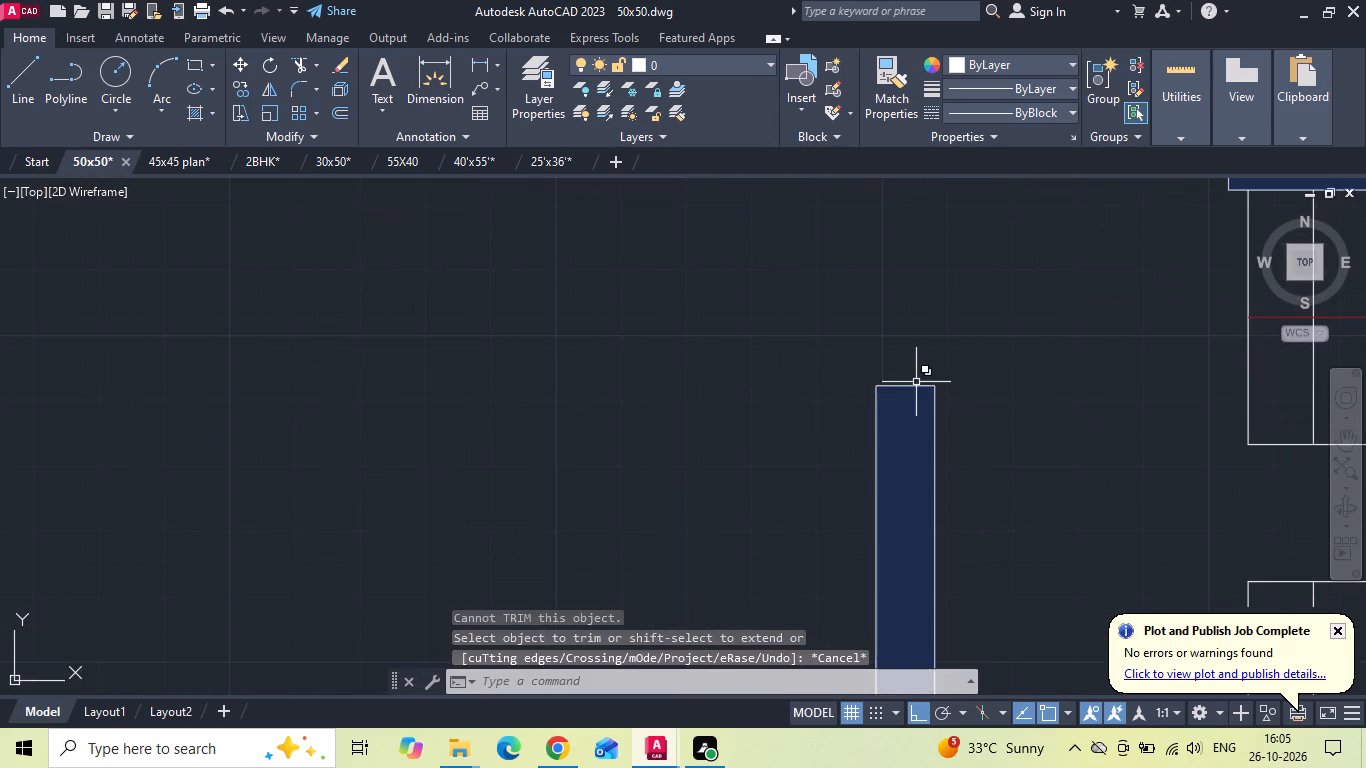
click(916, 382)
key(Escape)
click(910, 383)
right_click(910, 383)
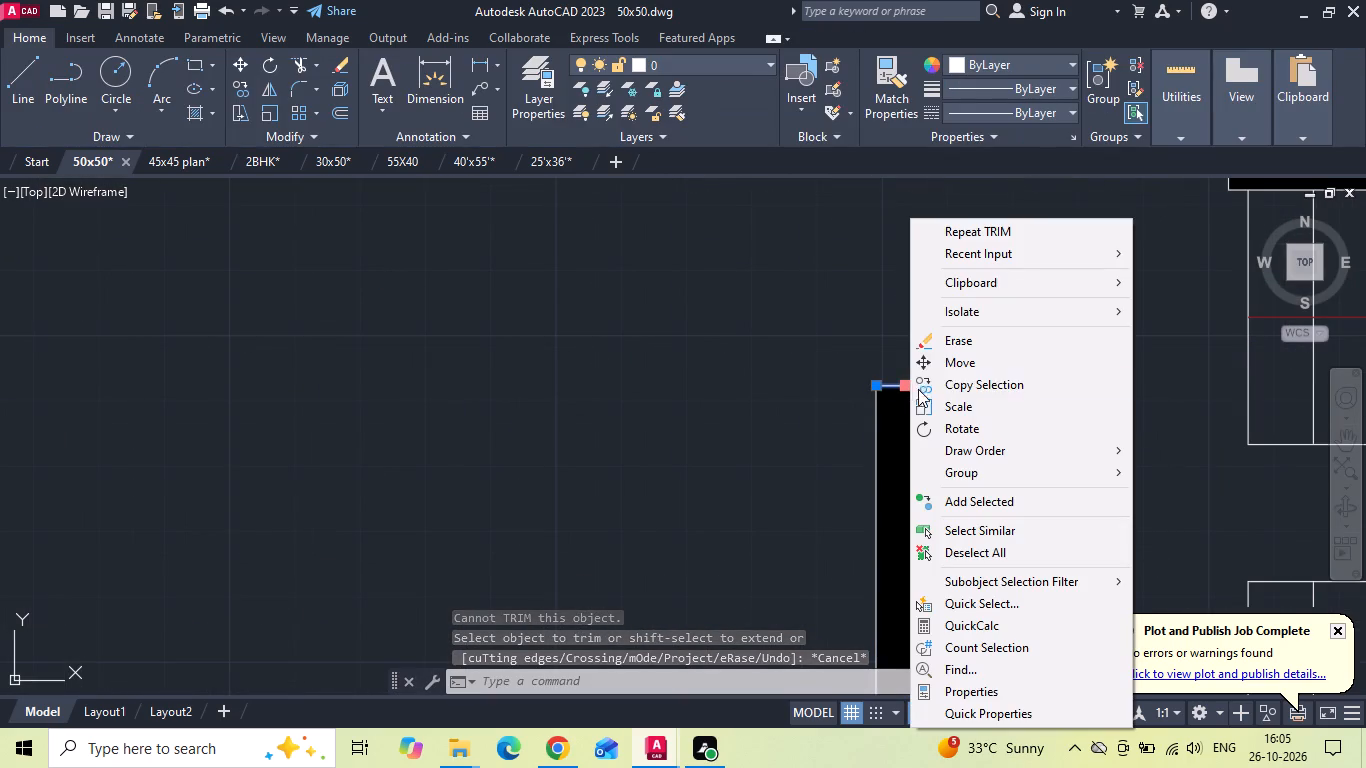
click(978, 367)
drag(1013, 340, 1005, 388)
text(9)
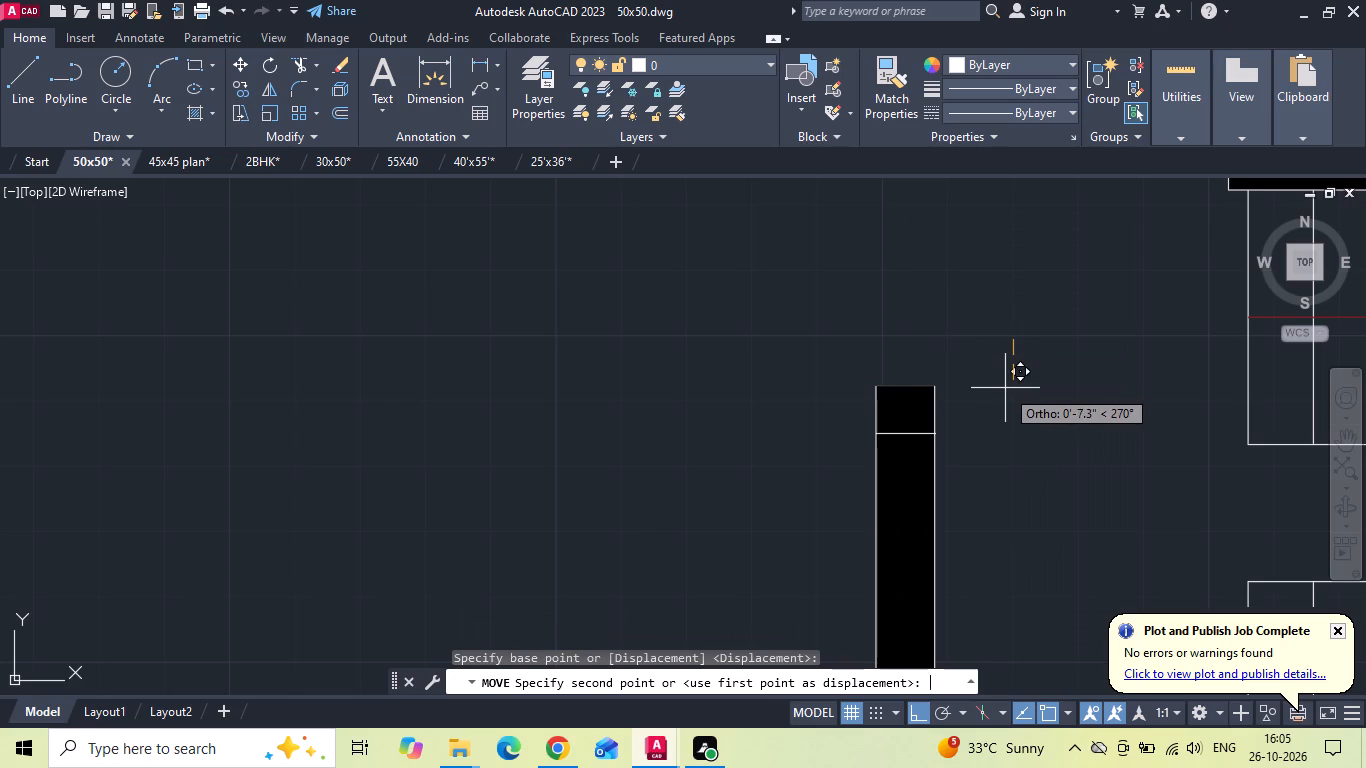
key(space)
text(TR)
key(space)
drag(951, 424, 758, 392)
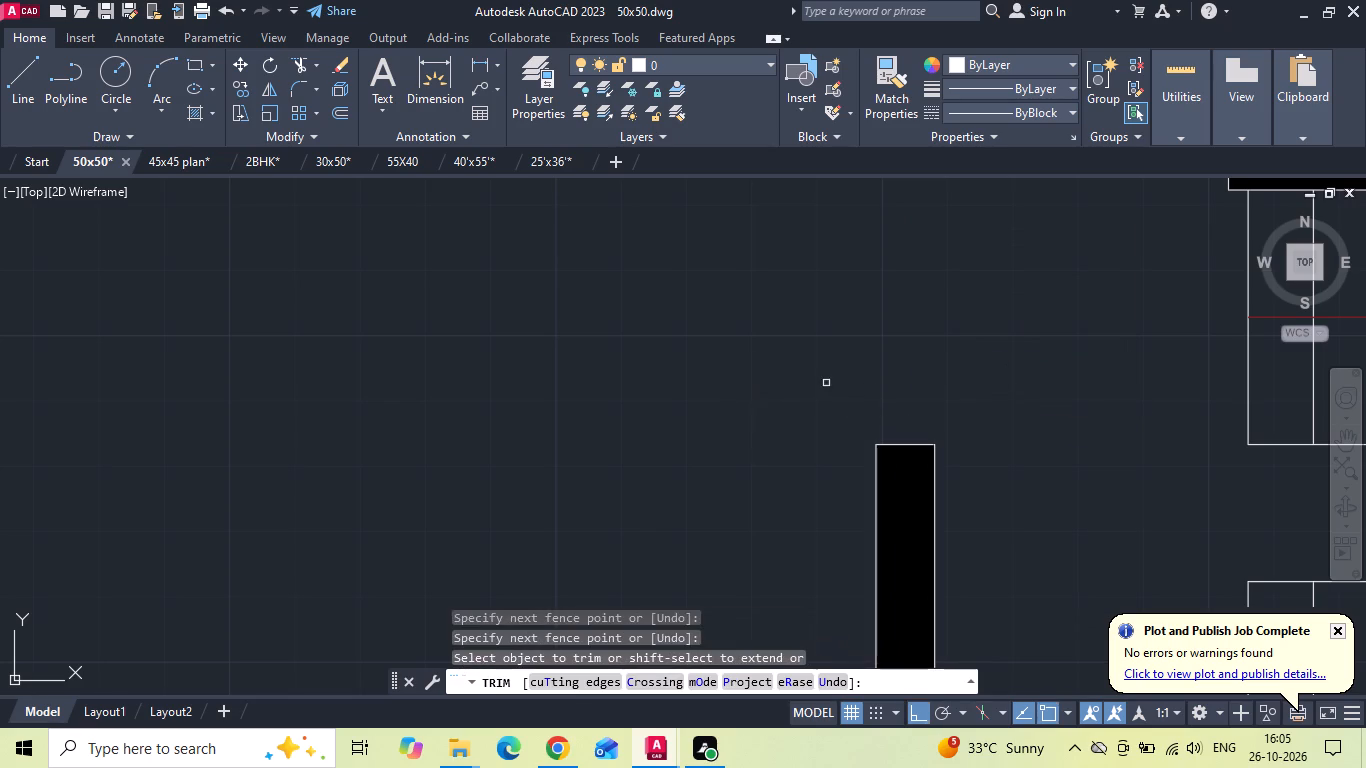
scroll(830, 383, down, 5)
key(Escape)
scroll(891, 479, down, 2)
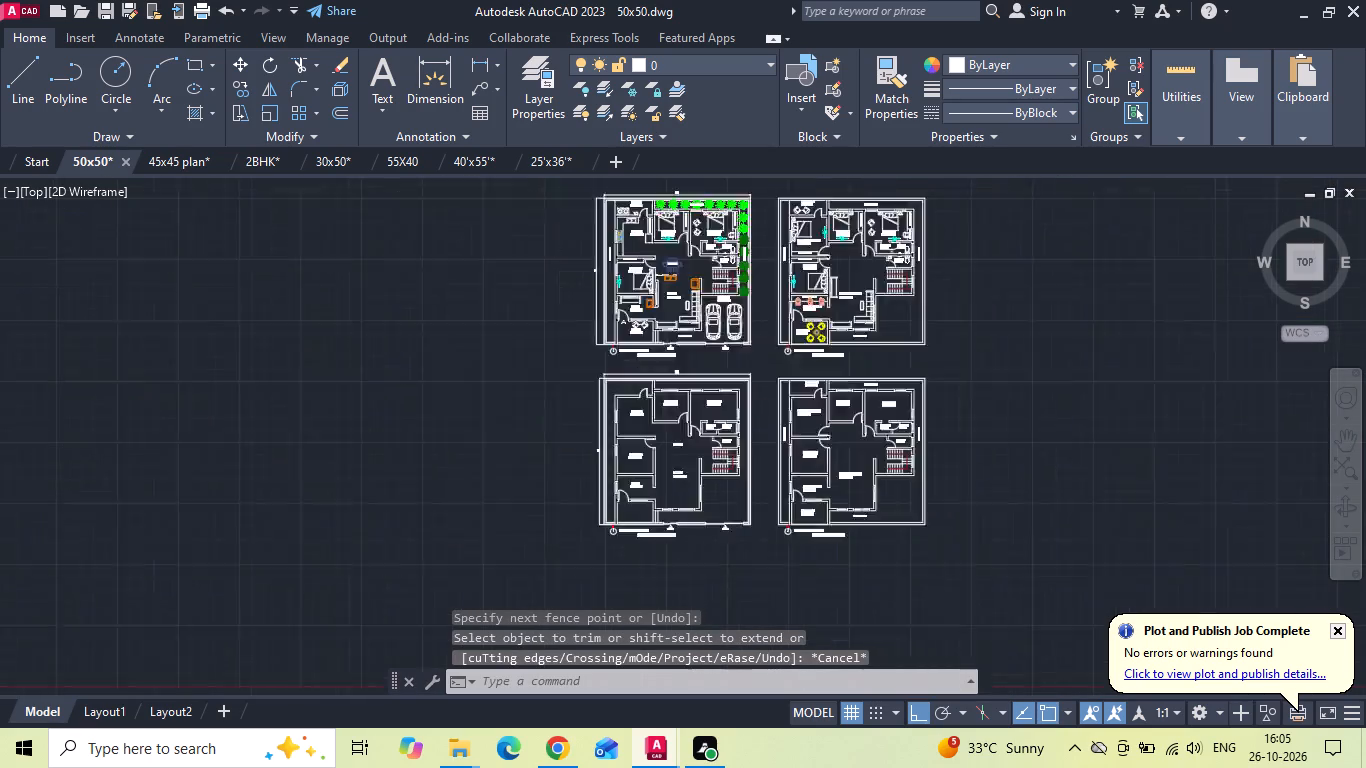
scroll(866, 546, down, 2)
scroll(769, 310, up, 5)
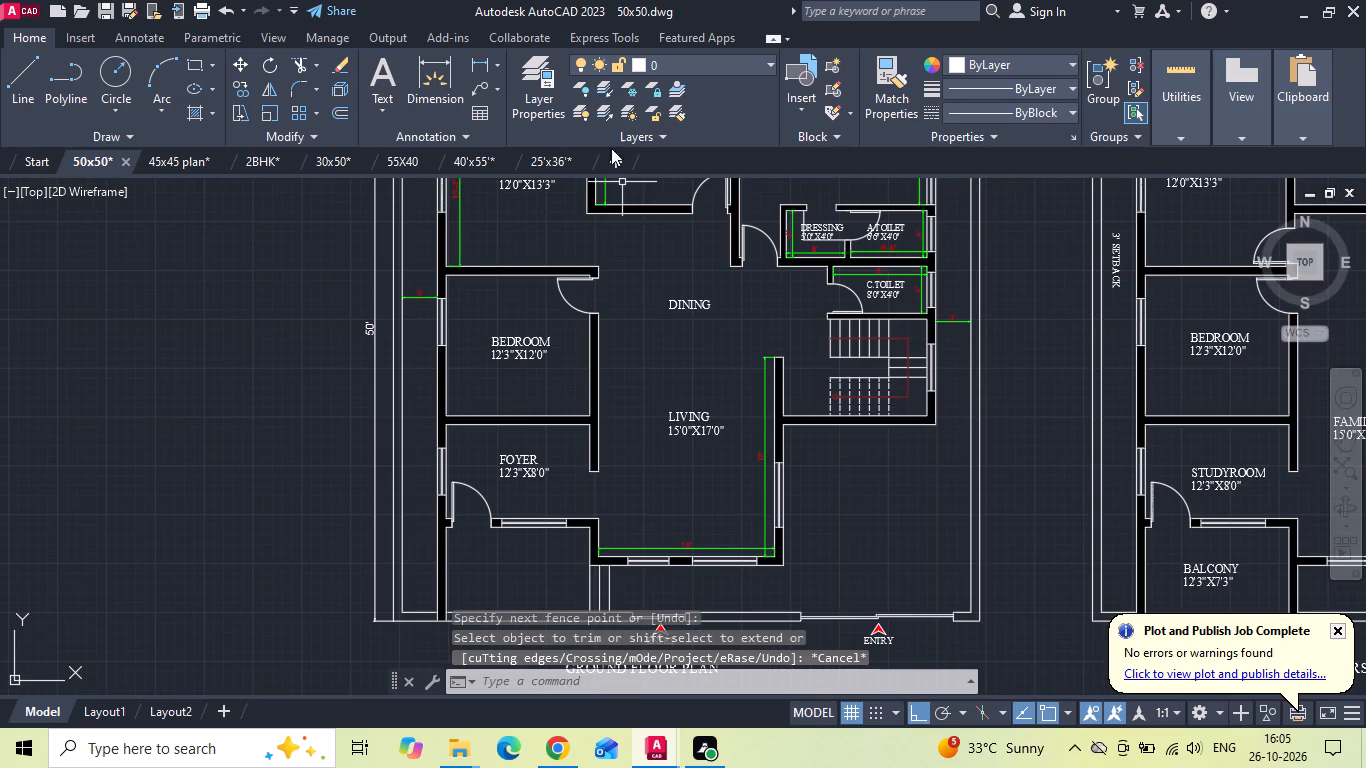
Add linear dimensions inside the ground floor's 12'3"X12'0" bedroom for its depth along the left wall and its width above the bottom wall.
click(479, 63)
scroll(484, 284, up, 2)
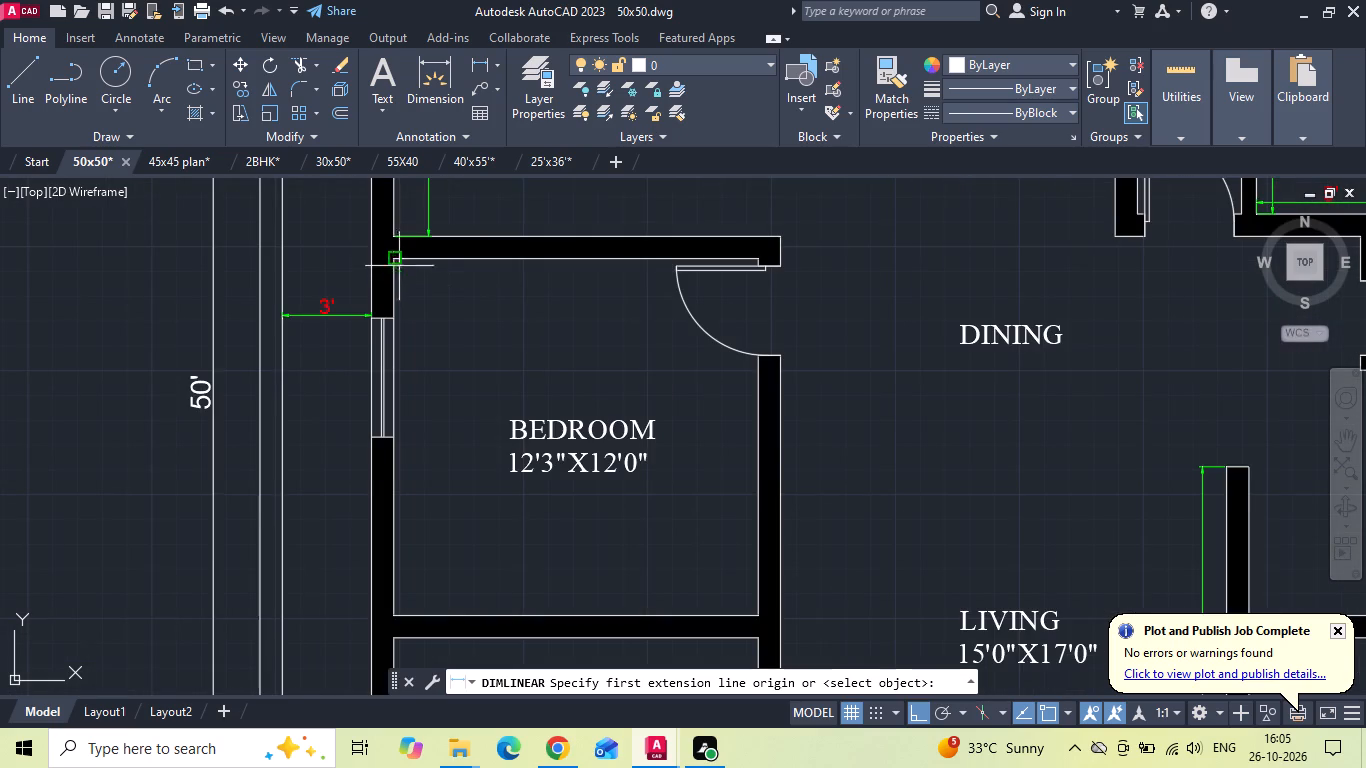
click(399, 258)
click(401, 618)
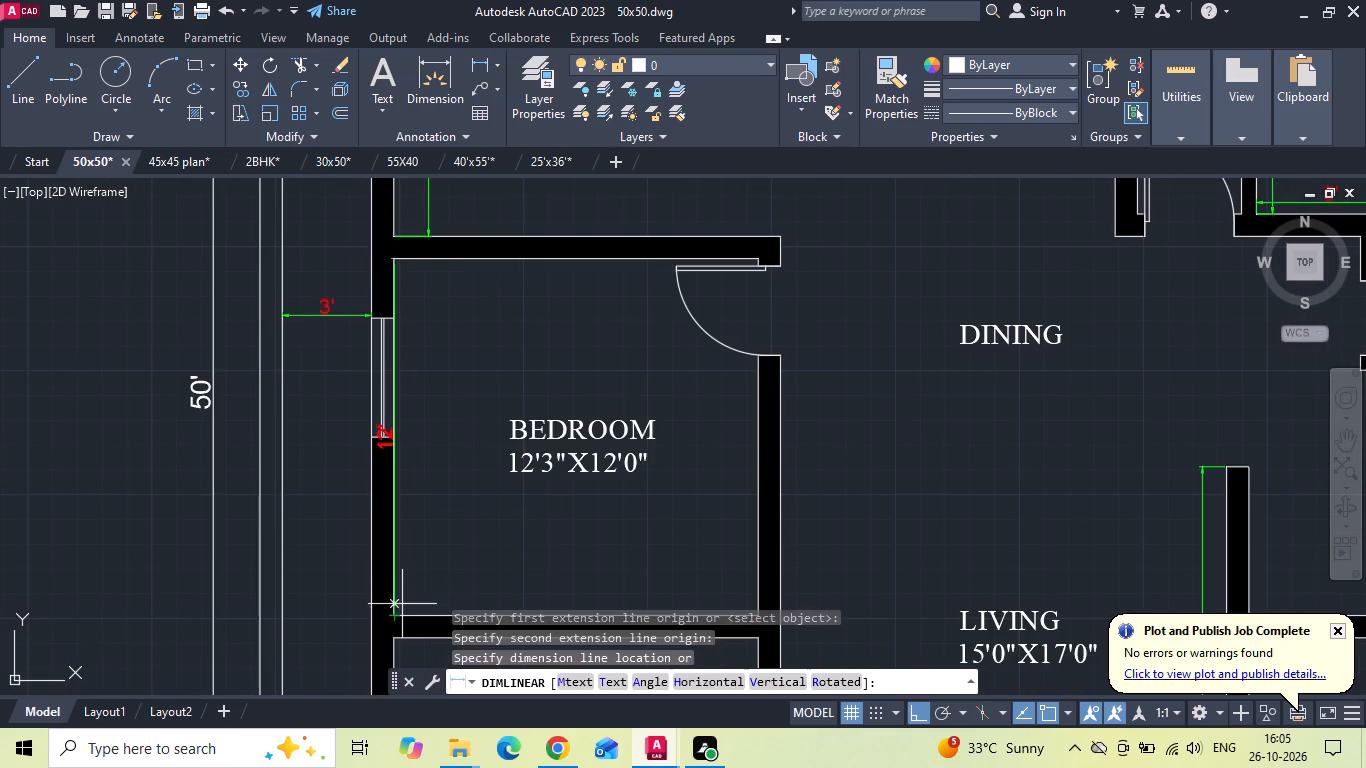
click(428, 561)
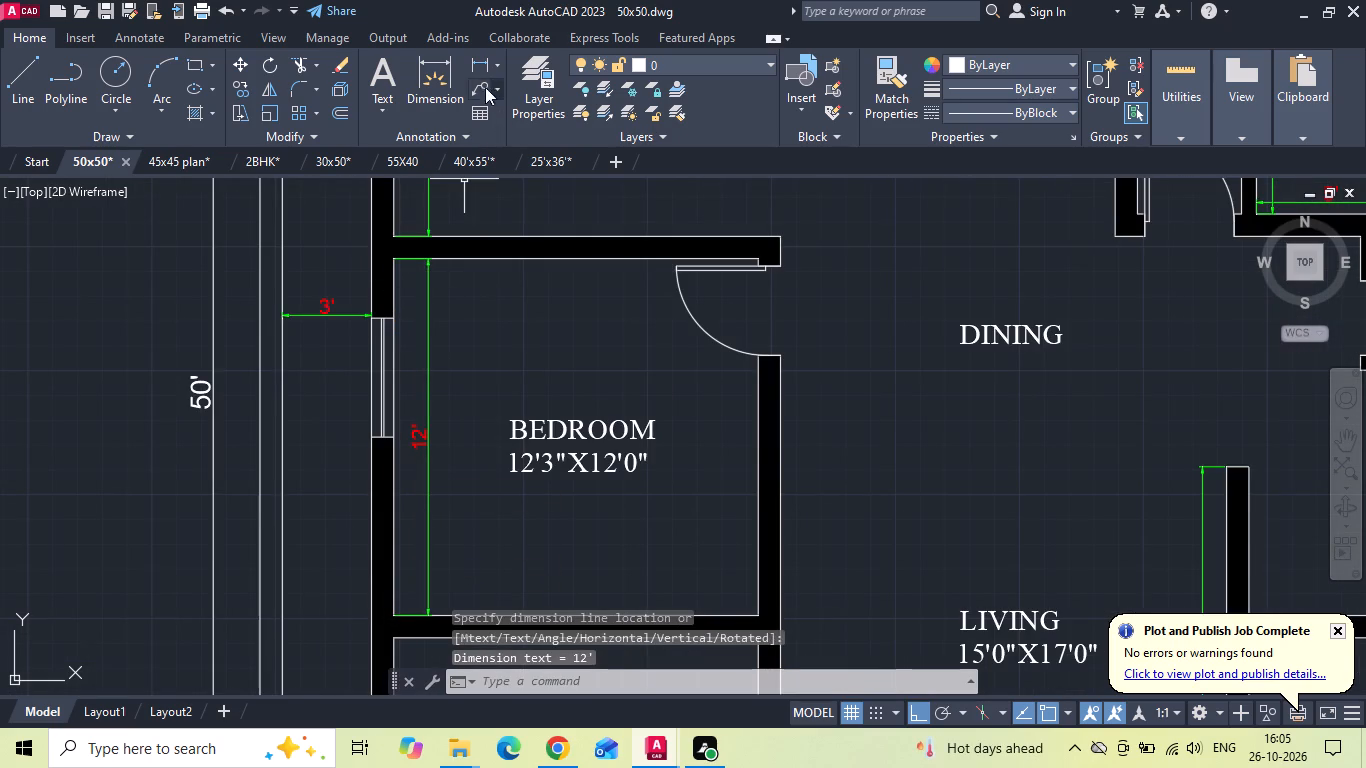
click(471, 64)
middle_drag(525, 405, 526, 290)
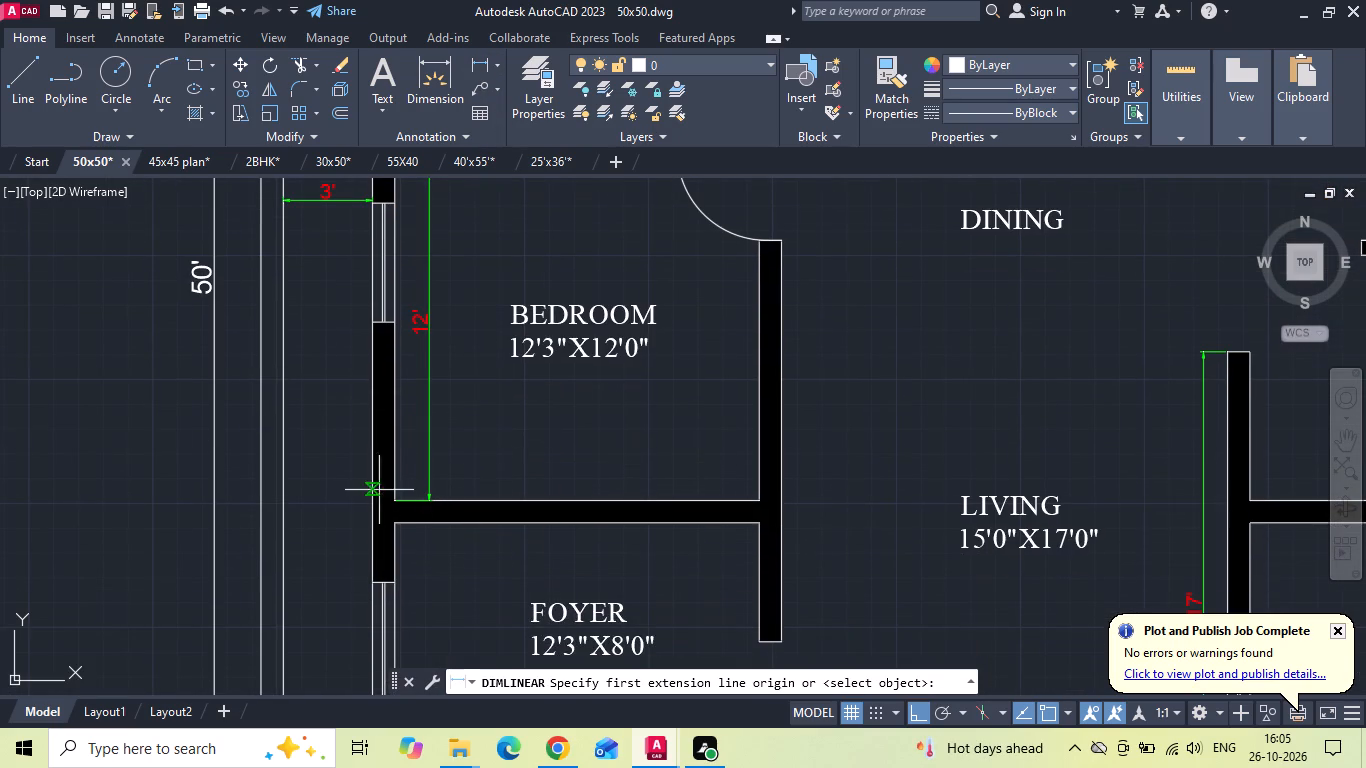
drag(393, 497, 406, 497)
click(754, 503)
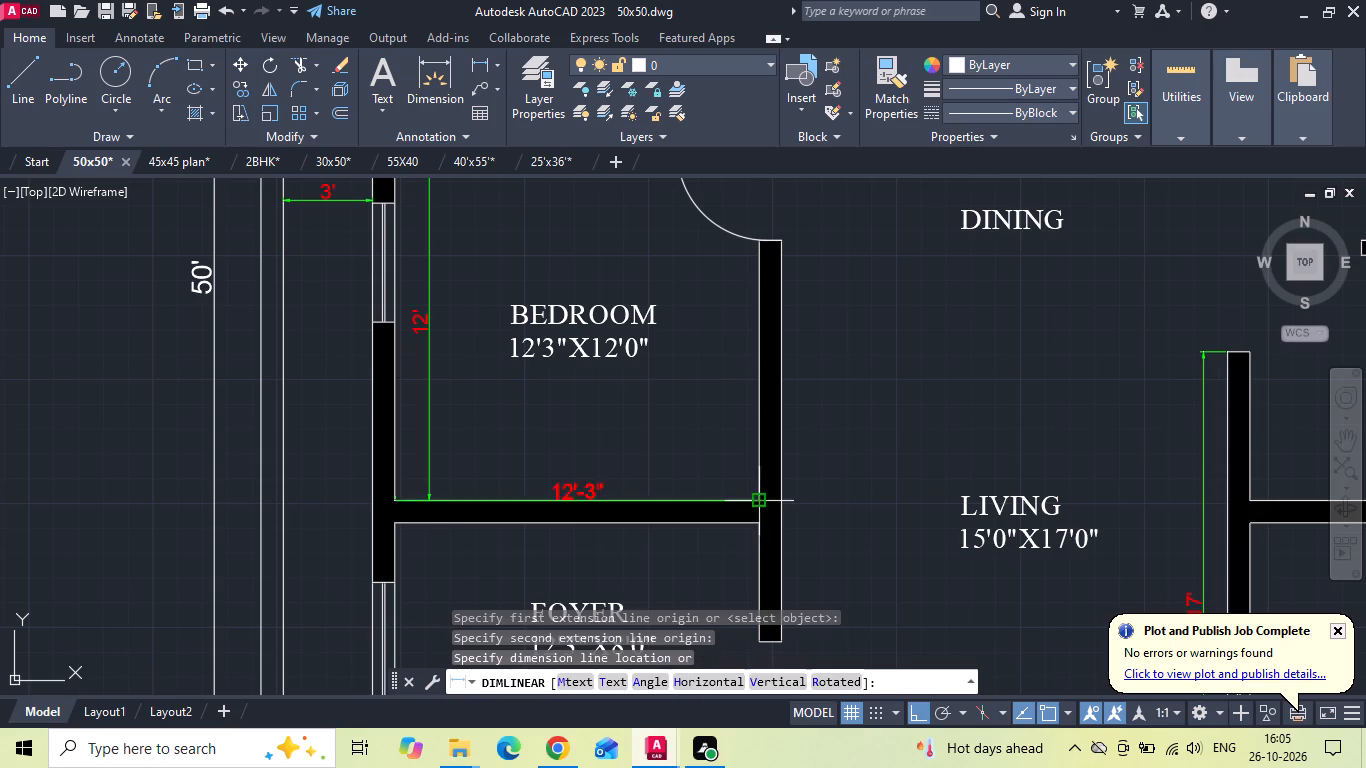
click(756, 484)
Add linear dimensions inside the foyer for its width below the top wall and its depth along the right side.
middle_drag(720, 470, 679, 307)
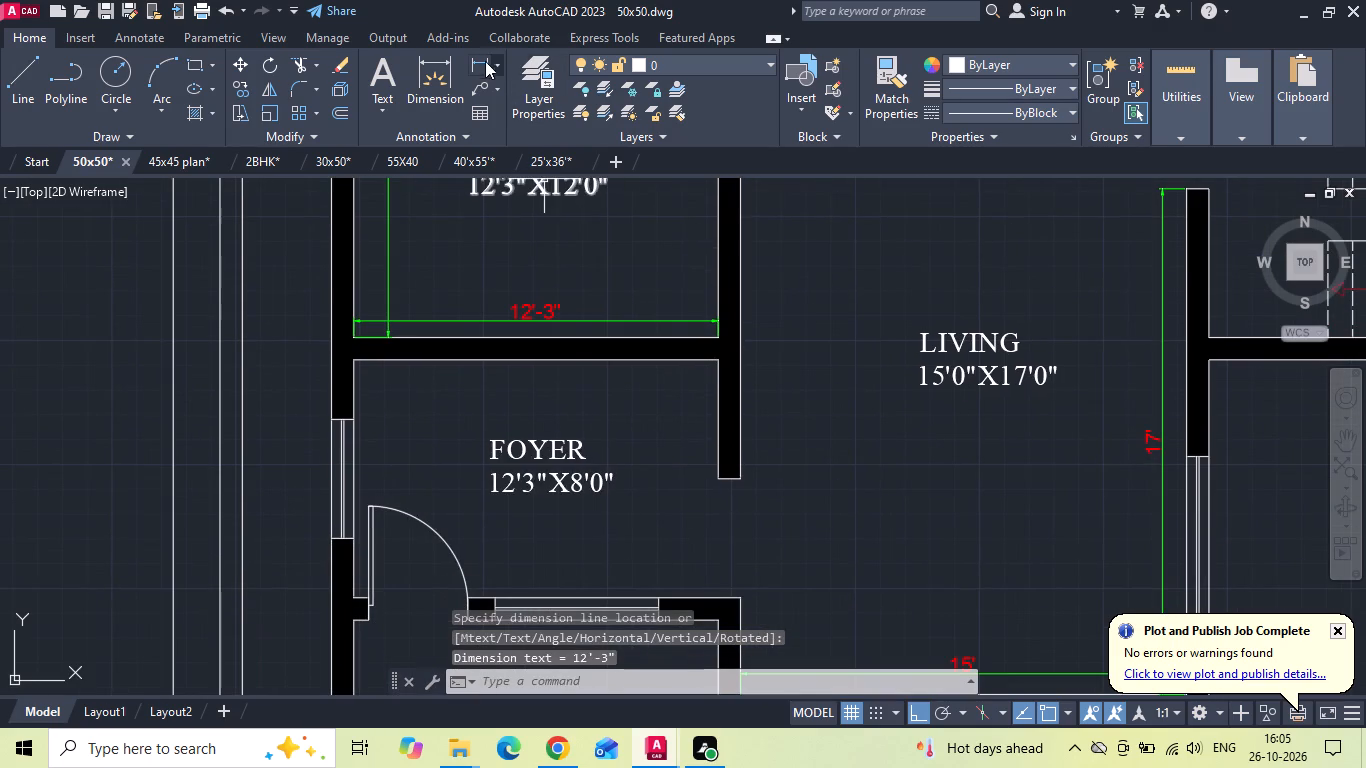
click(480, 58)
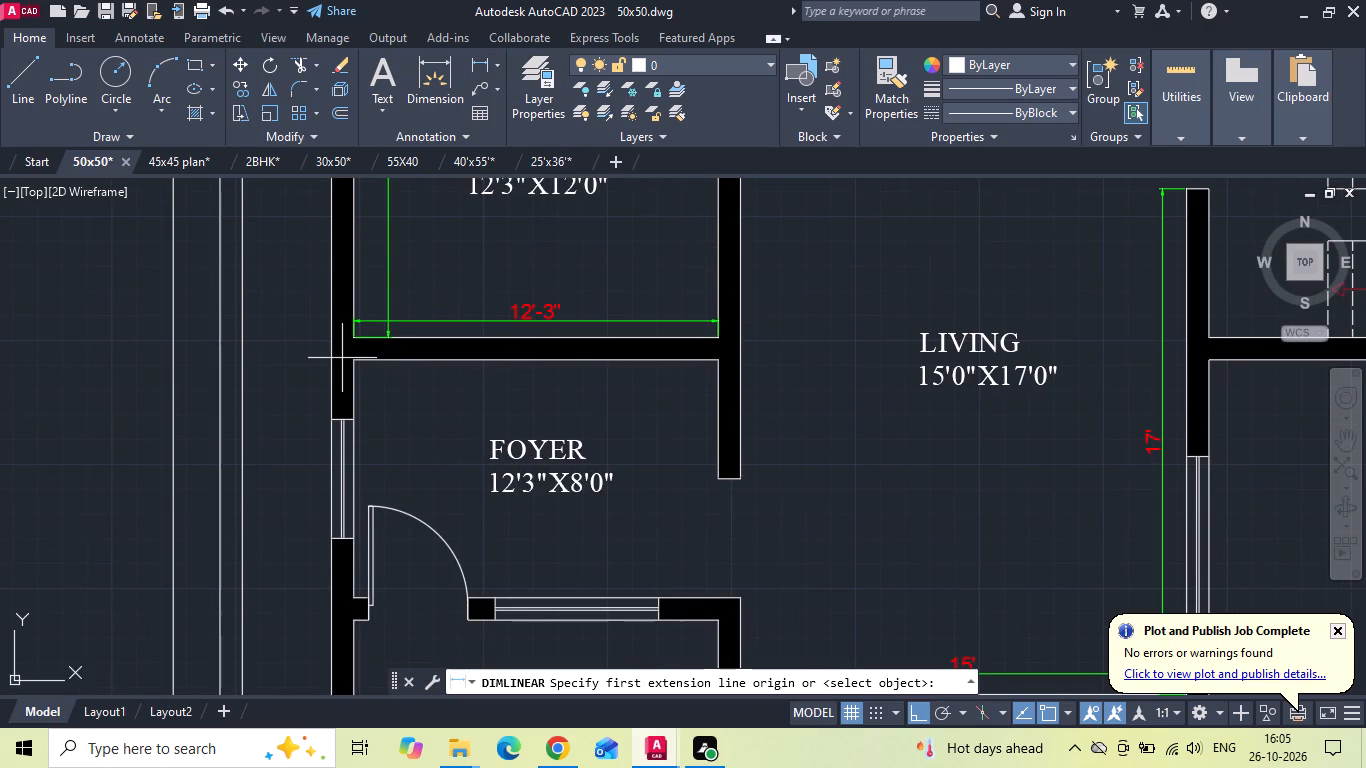
click(349, 364)
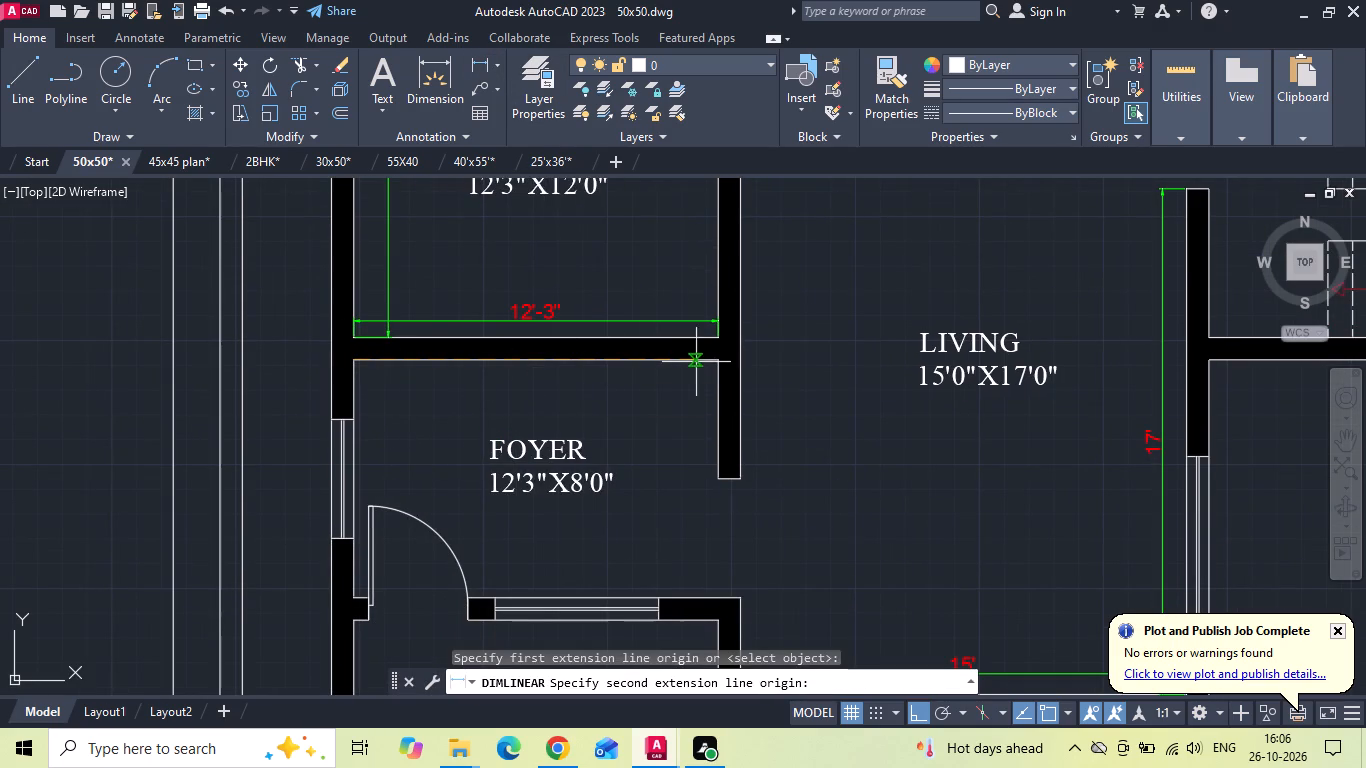
click(714, 358)
click(701, 391)
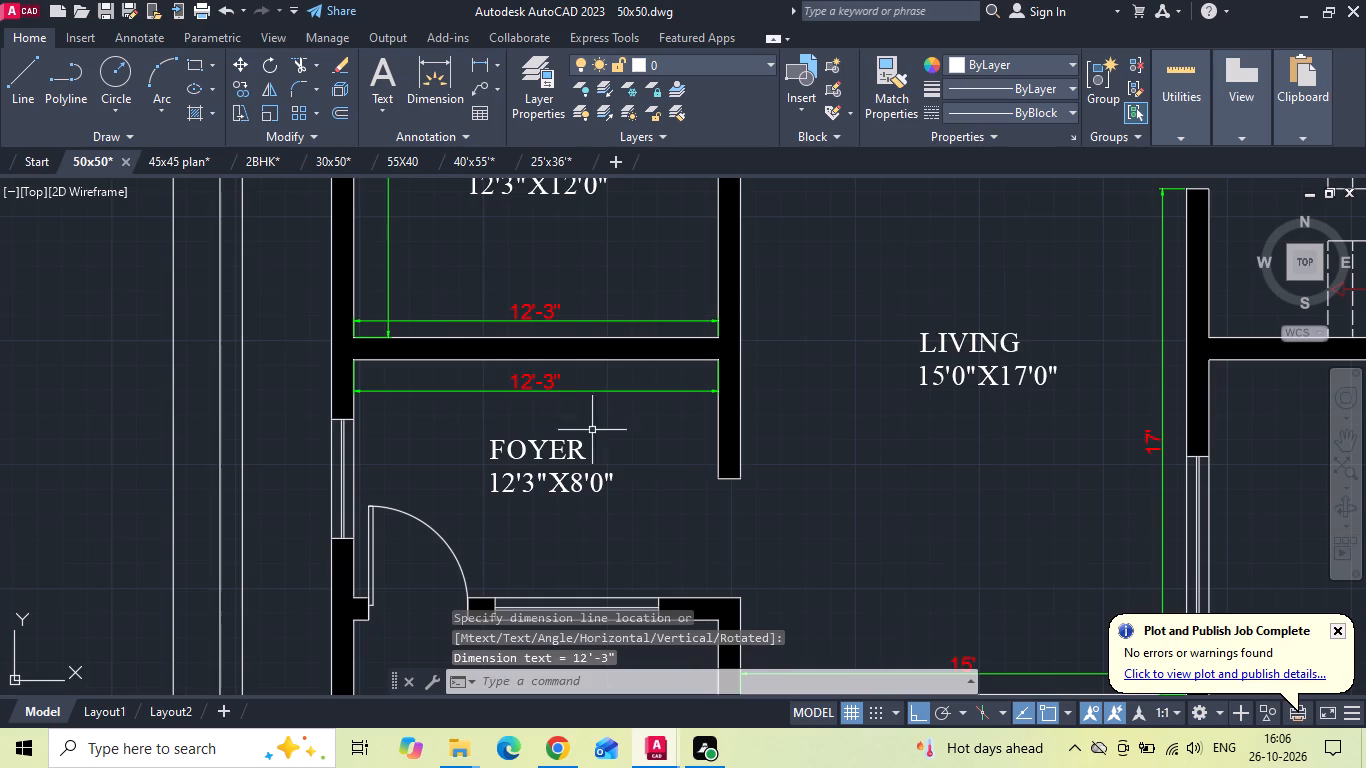
key(space)
click(715, 361)
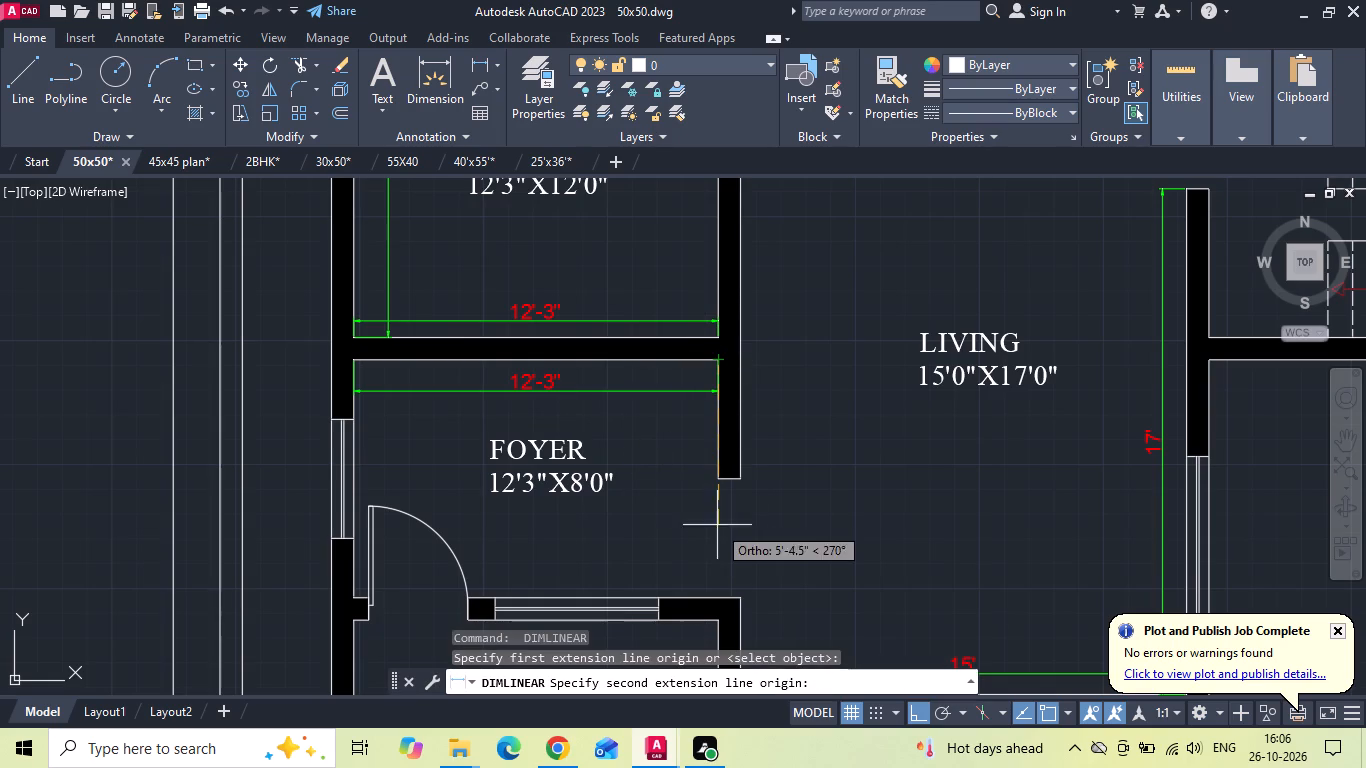
click(715, 595)
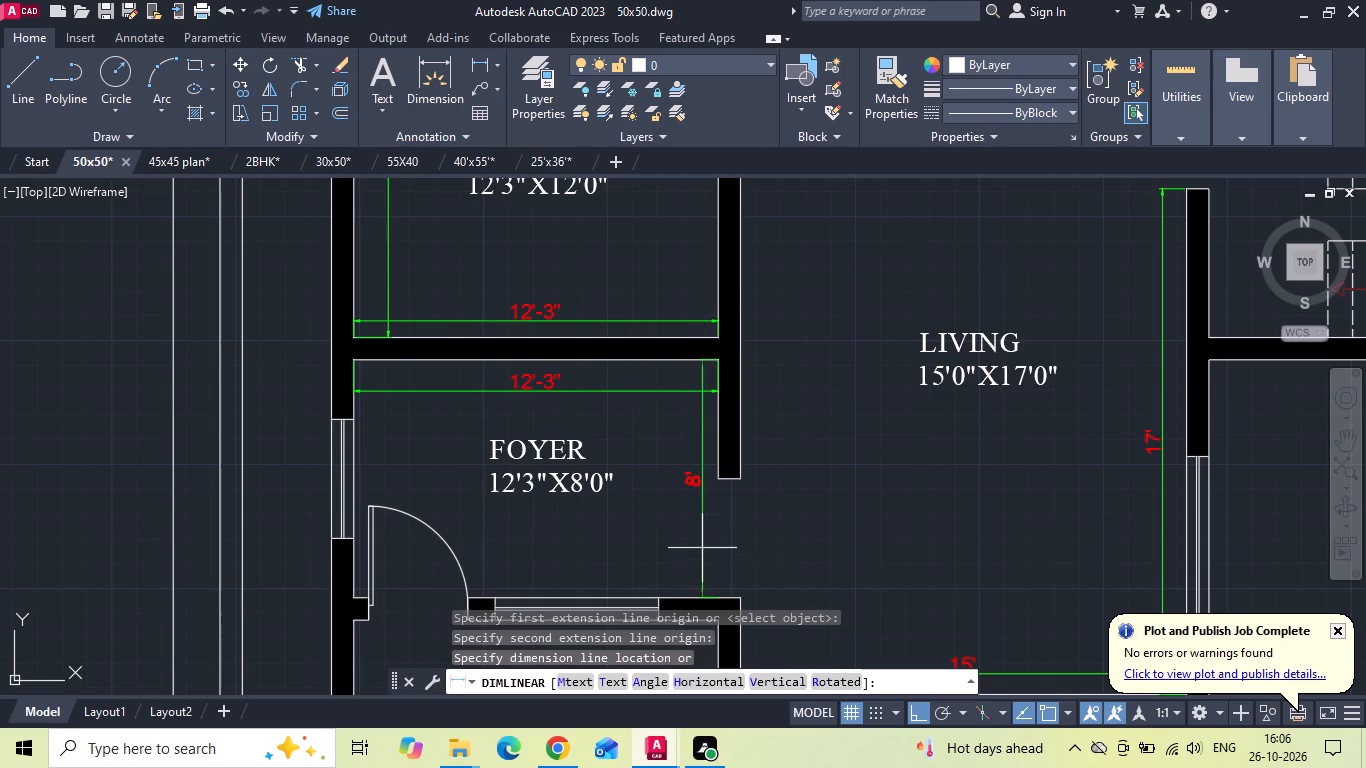
click(699, 545)
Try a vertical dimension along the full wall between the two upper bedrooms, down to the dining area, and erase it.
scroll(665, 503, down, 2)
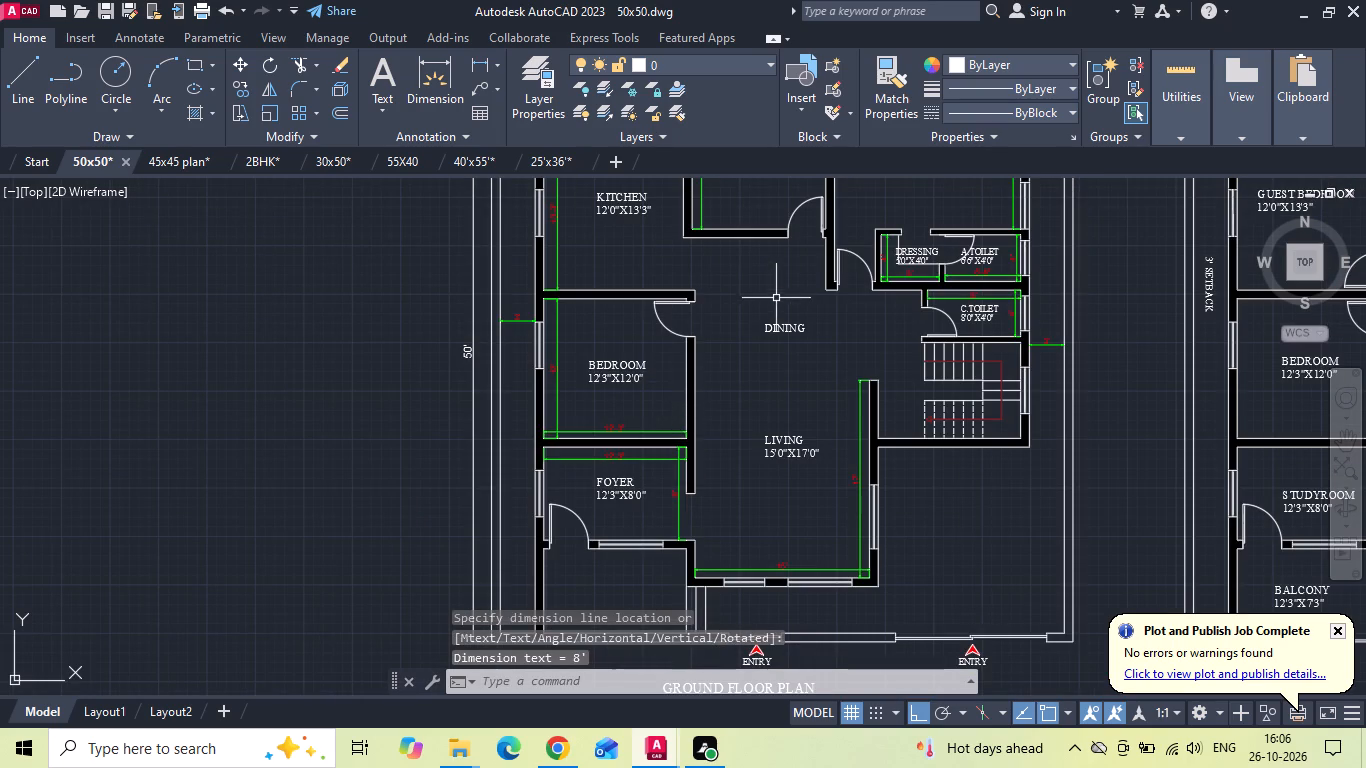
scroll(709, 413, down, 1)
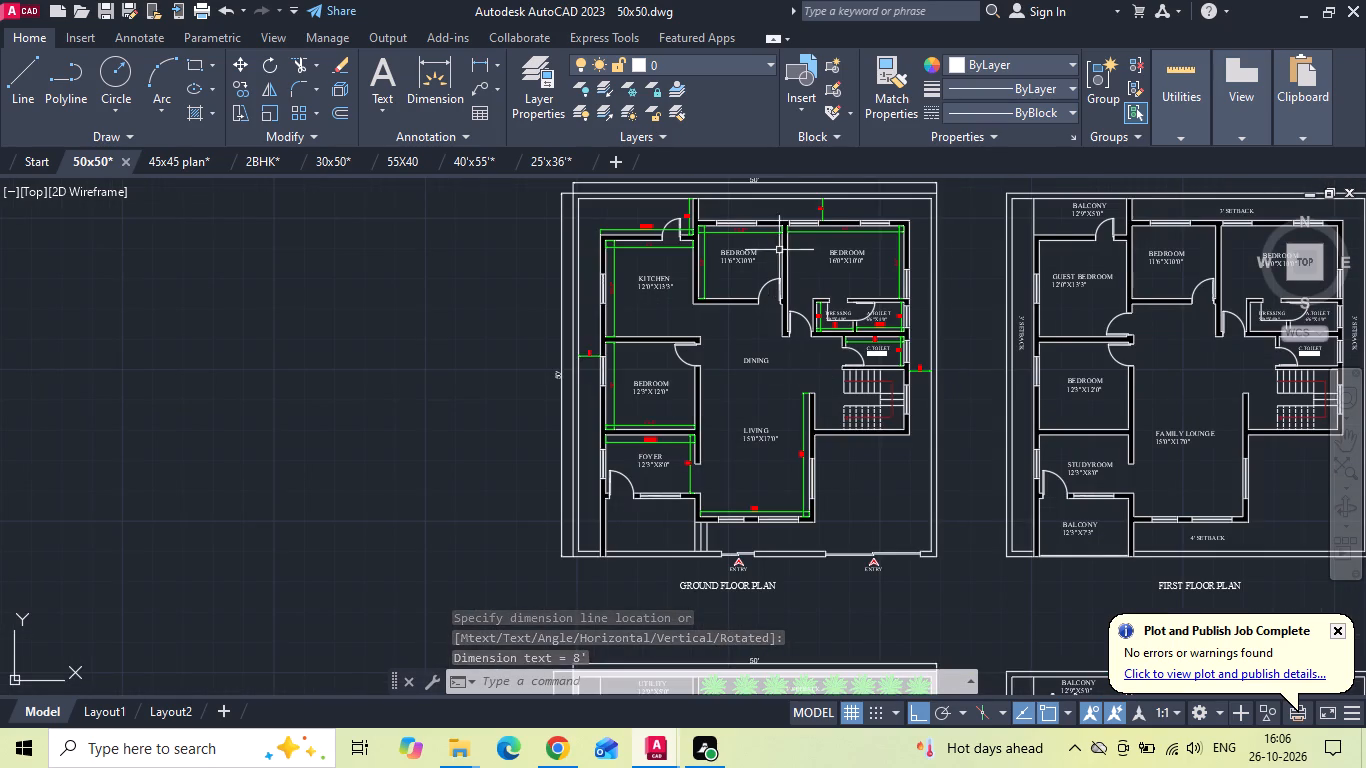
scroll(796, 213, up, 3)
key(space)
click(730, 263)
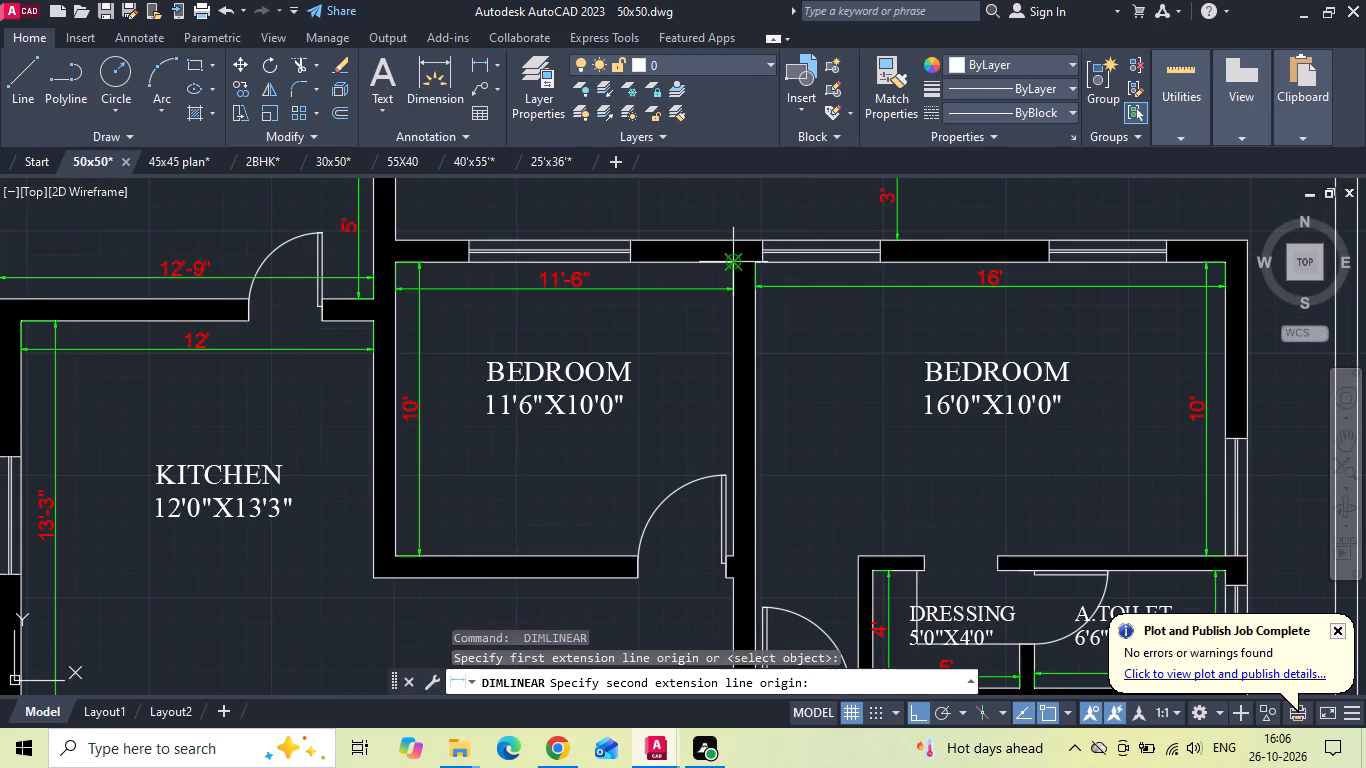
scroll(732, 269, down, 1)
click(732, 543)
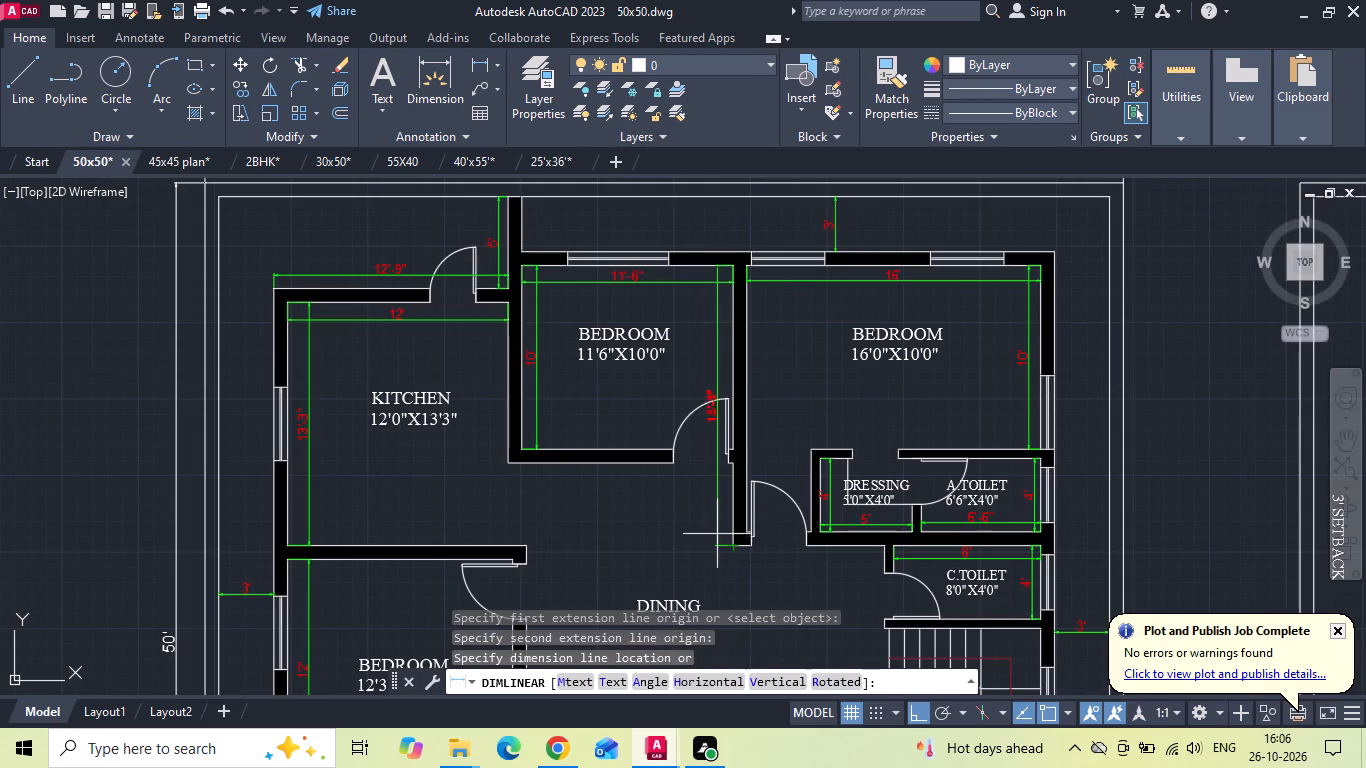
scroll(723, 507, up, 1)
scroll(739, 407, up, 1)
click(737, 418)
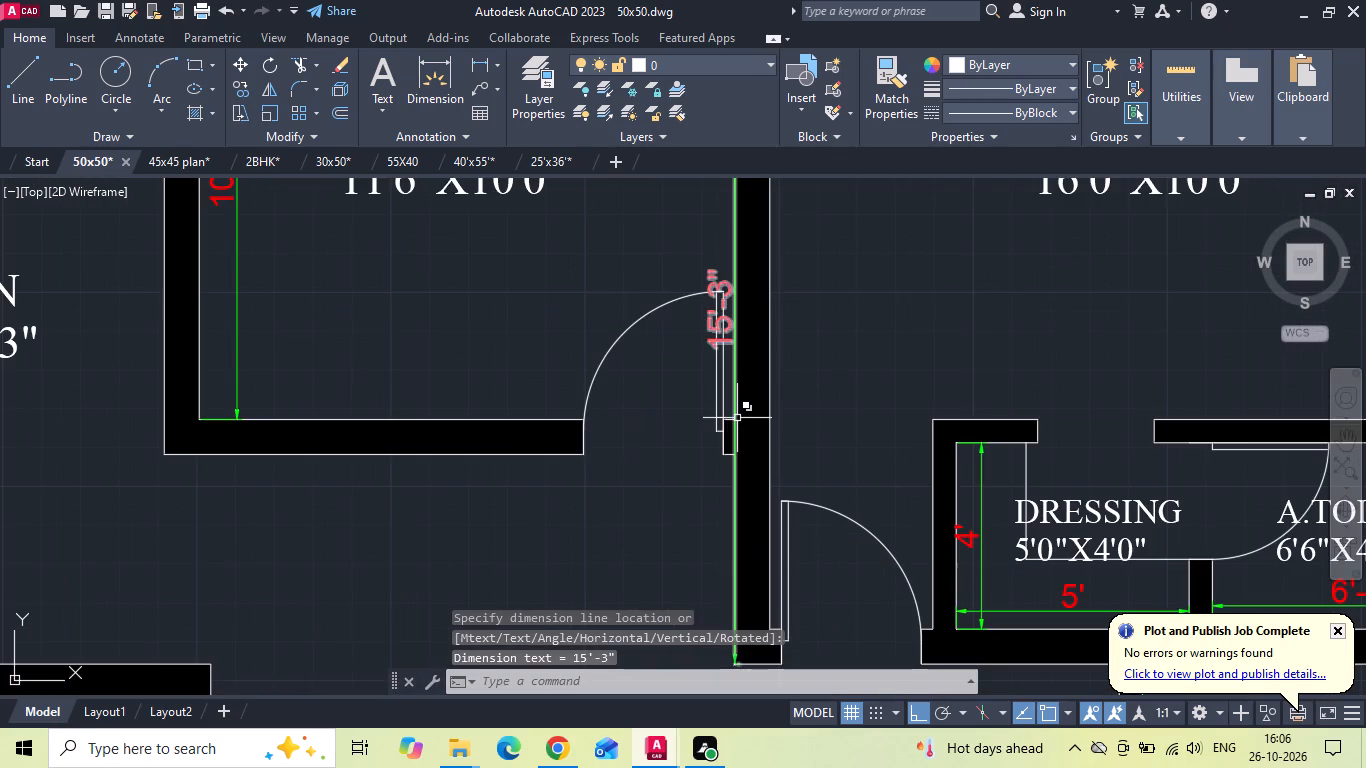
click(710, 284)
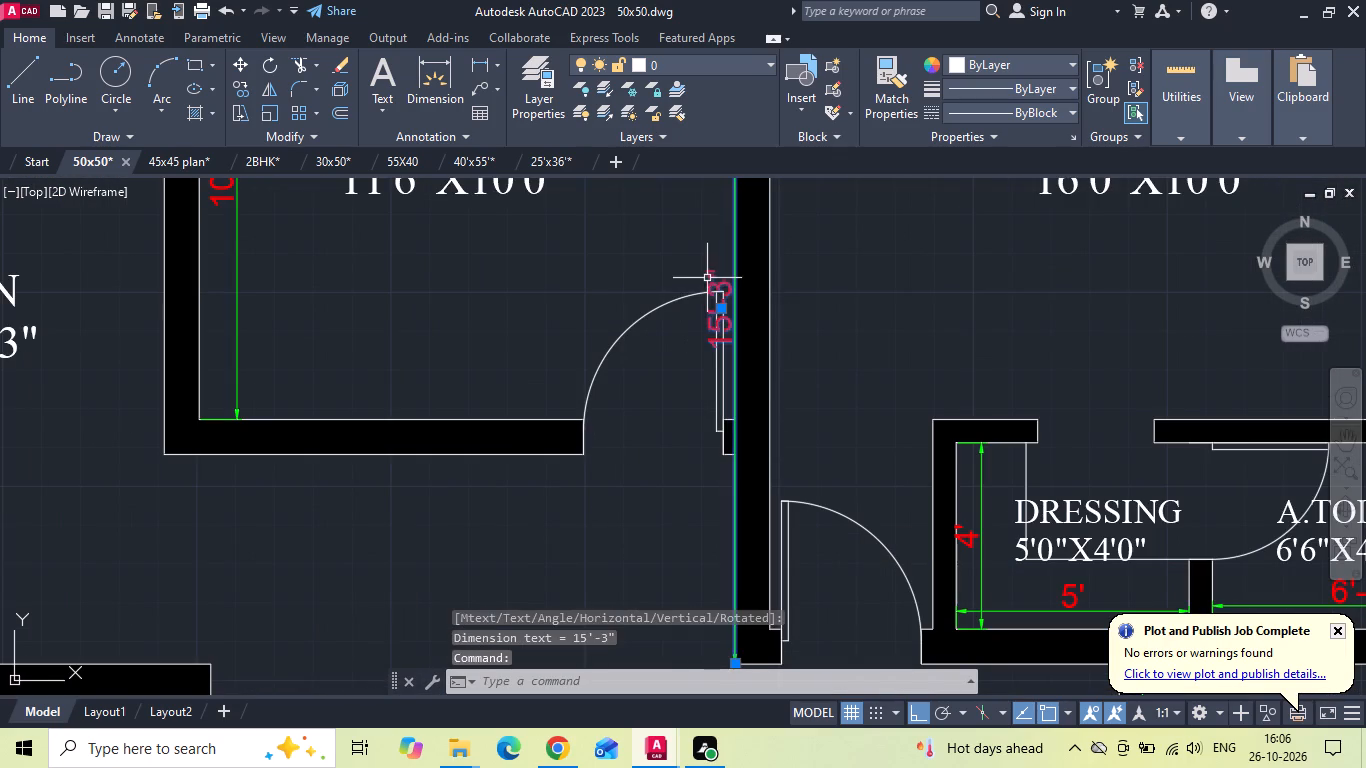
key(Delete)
Add a vertical linear dimension along the right inner wall of the 11'6"X10'0" bedroom, from the door-side corner to the top wall.
key(d)
text(LI)
key(space)
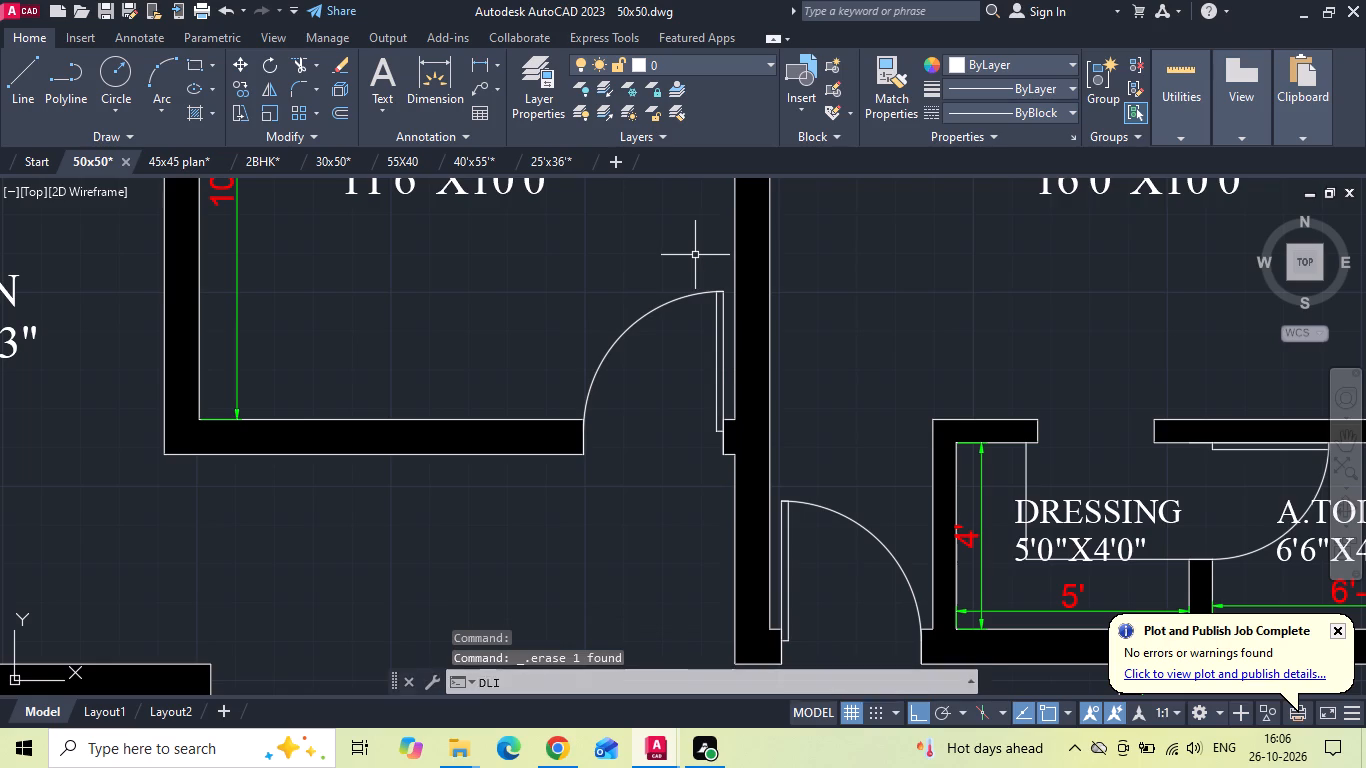
click(734, 421)
middle_drag(736, 366, 715, 513)
scroll(715, 514, down, 1)
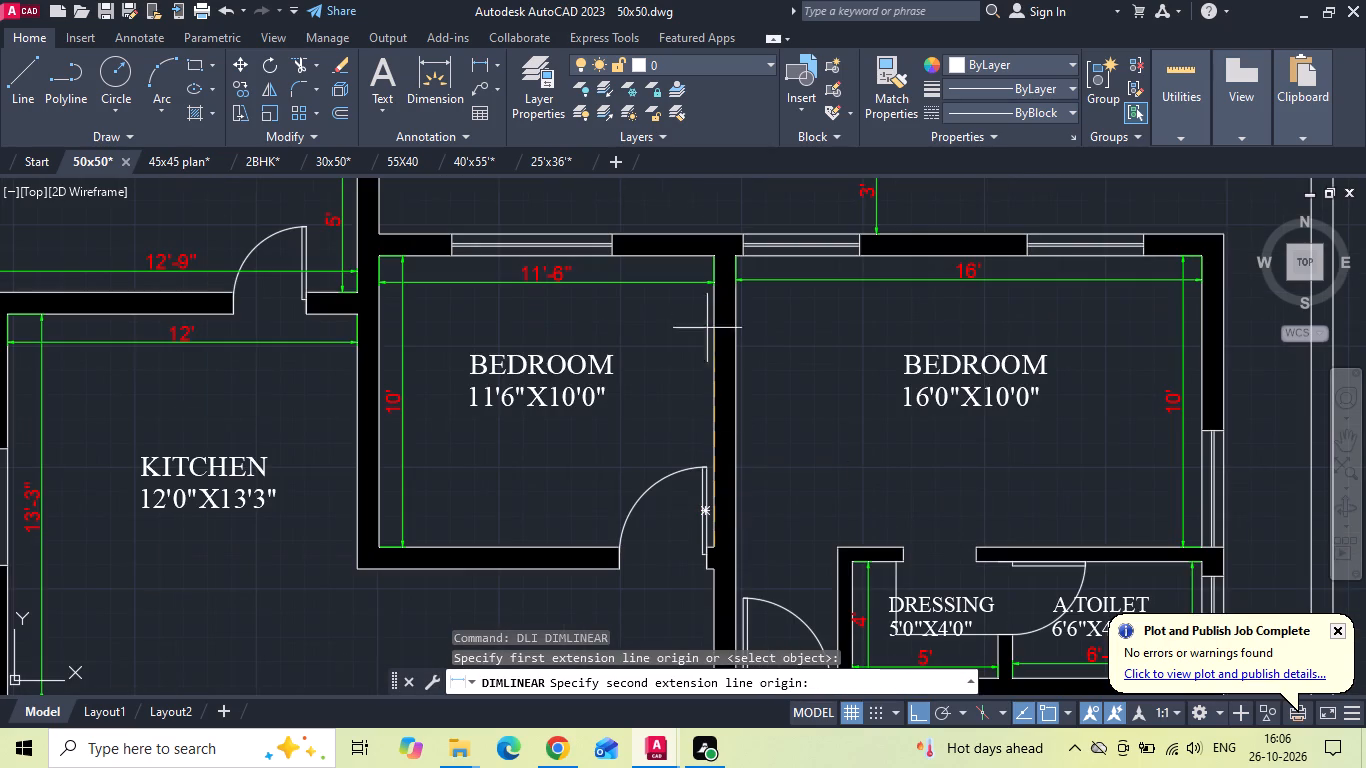
click(714, 259)
scroll(702, 424, up, 1)
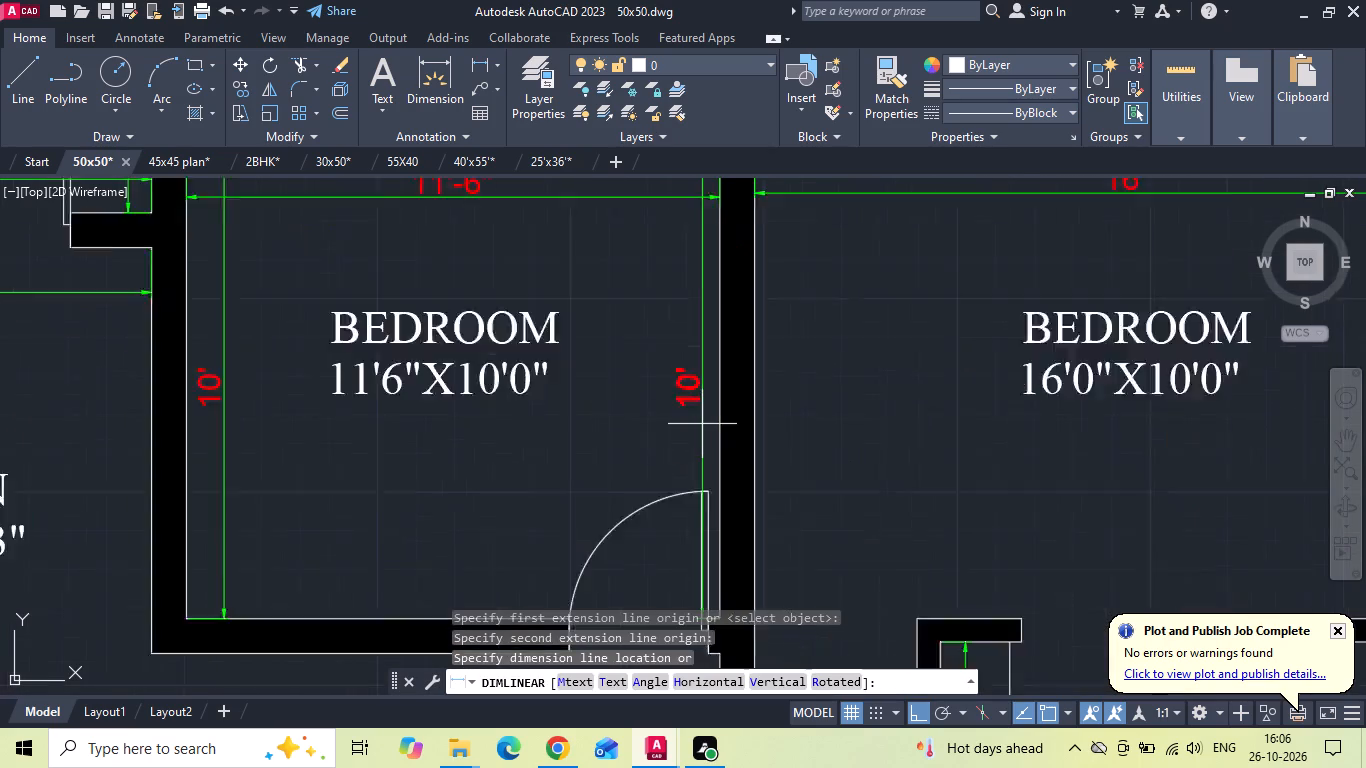
scroll(702, 424, up, 1)
click(702, 424)
Dimension the 11'6"X10'0" bedroom's bottom wall from its left inner corner to the edge of the door opening.
scroll(695, 404, down, 2)
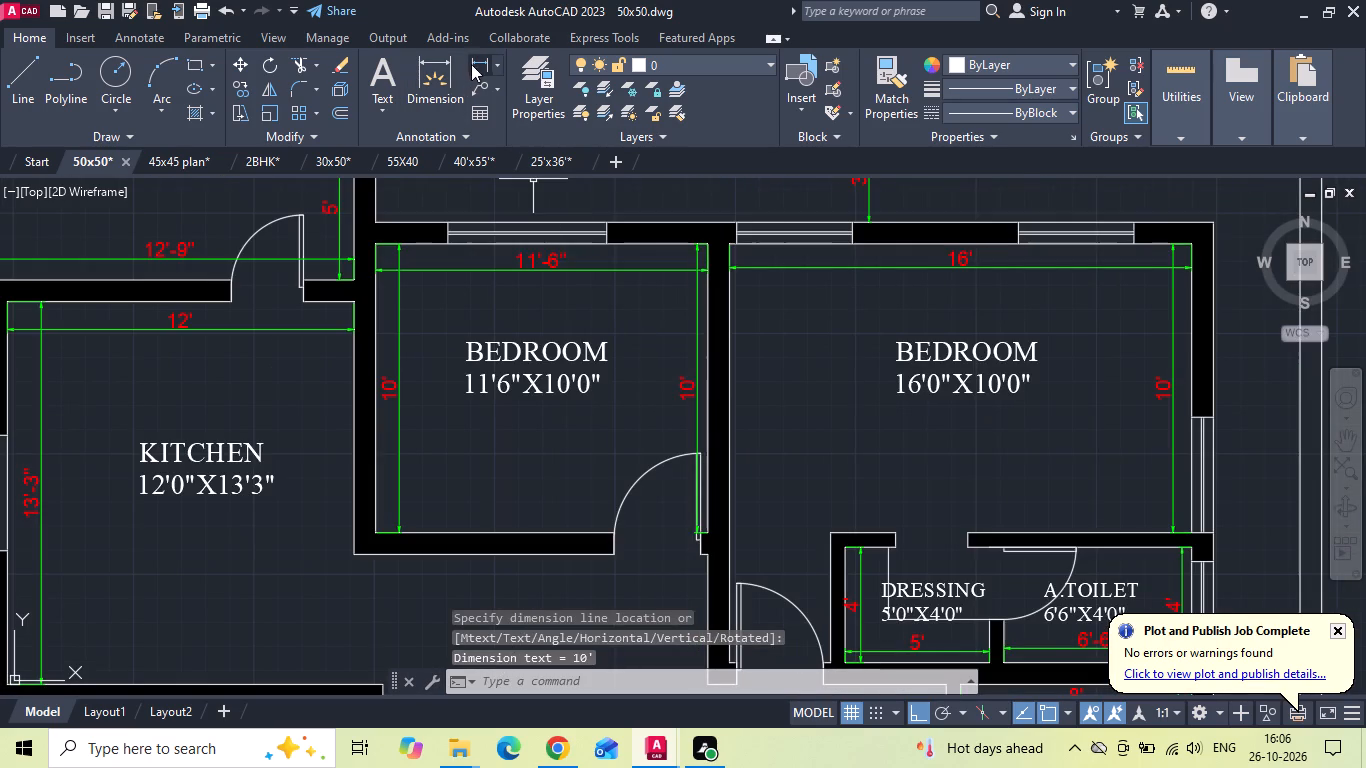
click(471, 60)
scroll(387, 556, up, 2)
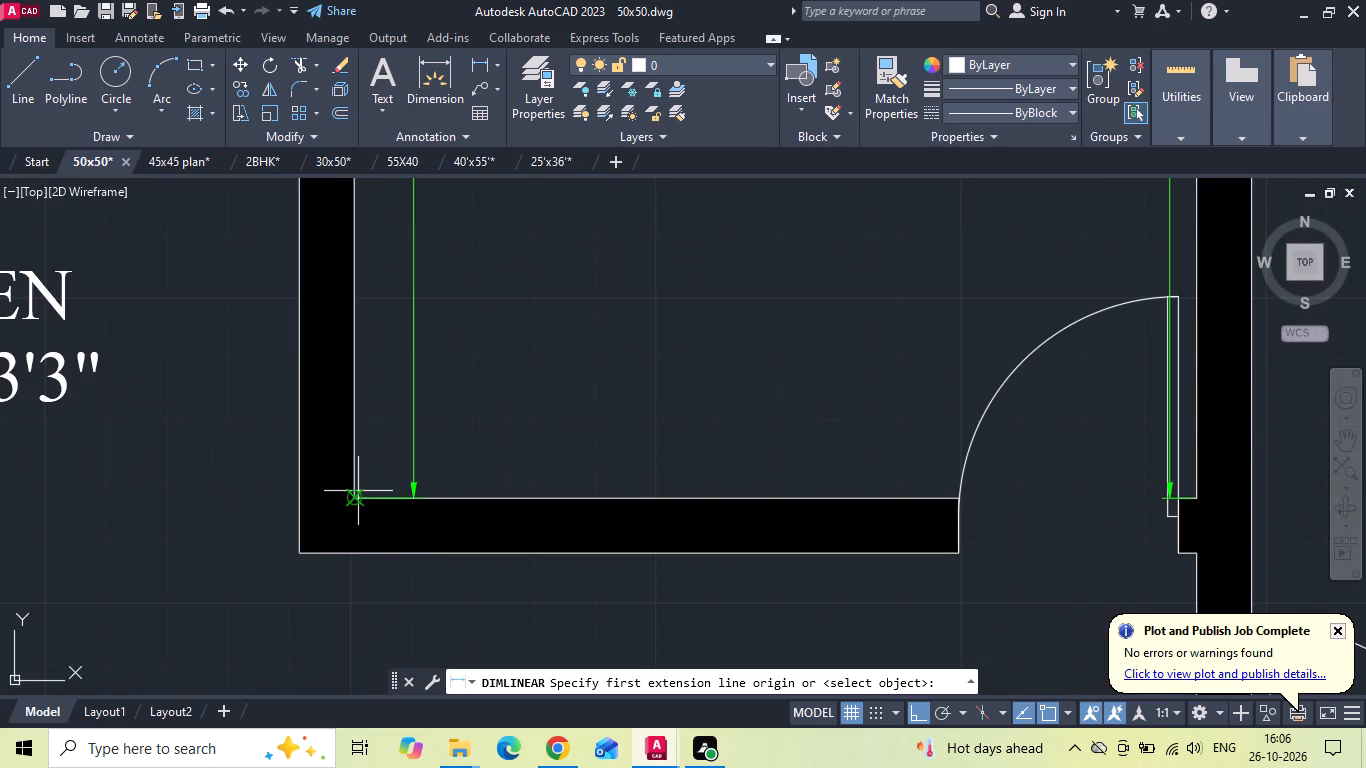
click(355, 491)
click(955, 495)
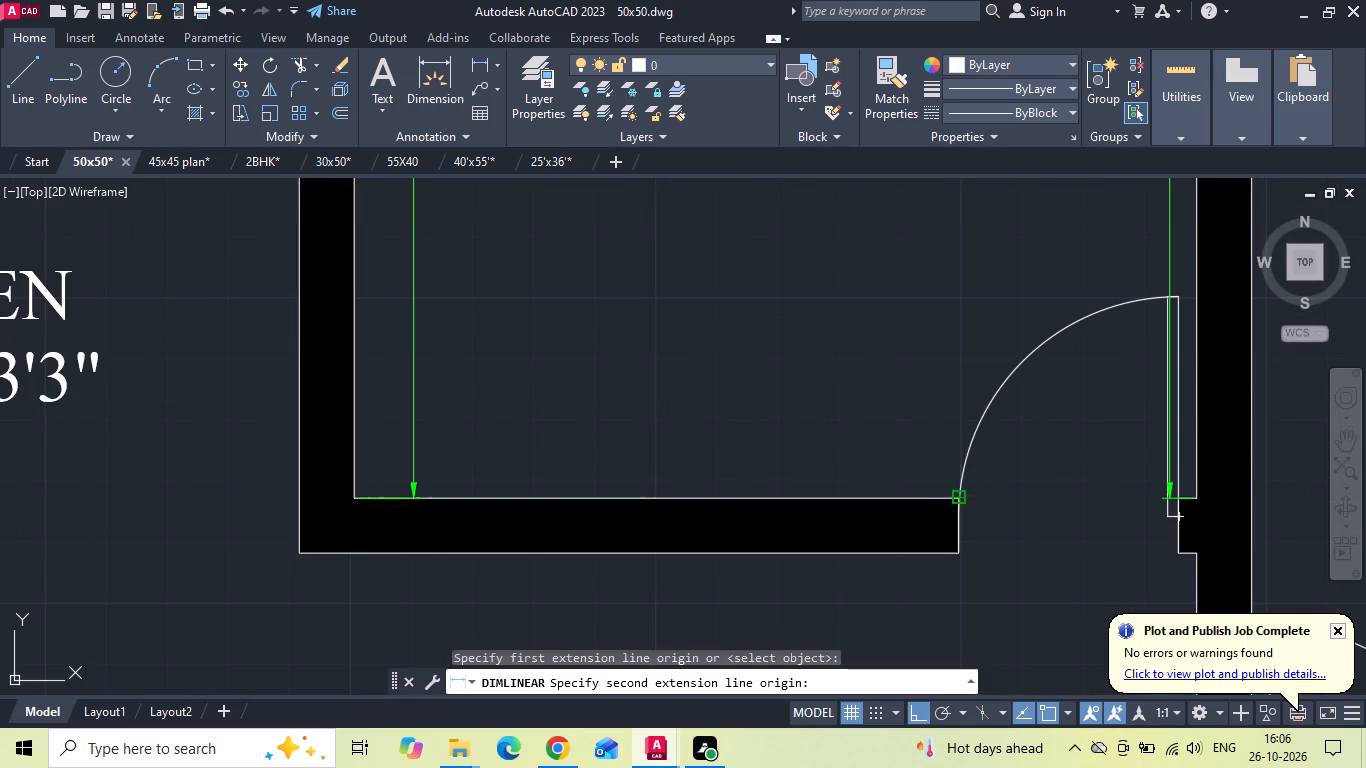
click(952, 464)
Continue that dimension across the 11'6"X10'0" bedroom's door opening and the short jamb up to the right wall.
text(DIMCNT)
key(space)
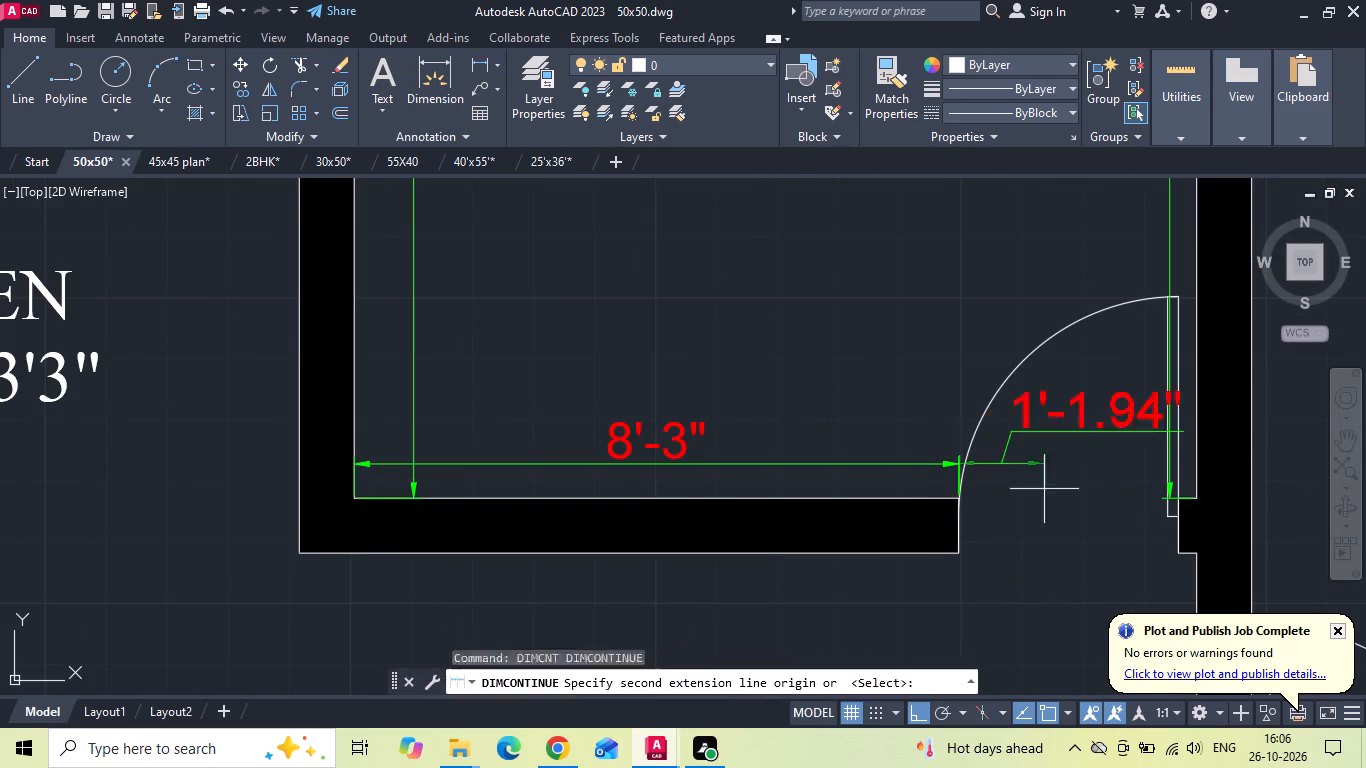
scroll(1209, 517, up, 1)
click(1161, 489)
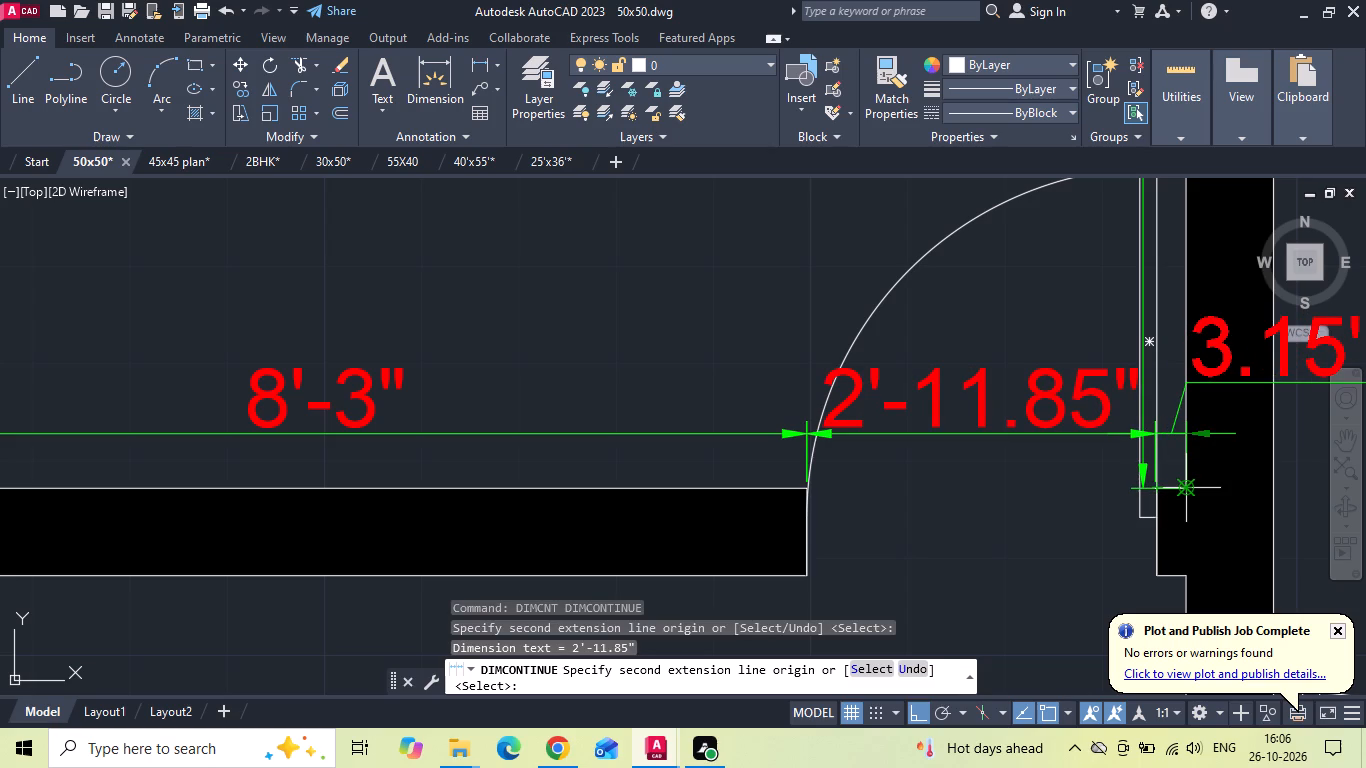
key(ctrl+z)
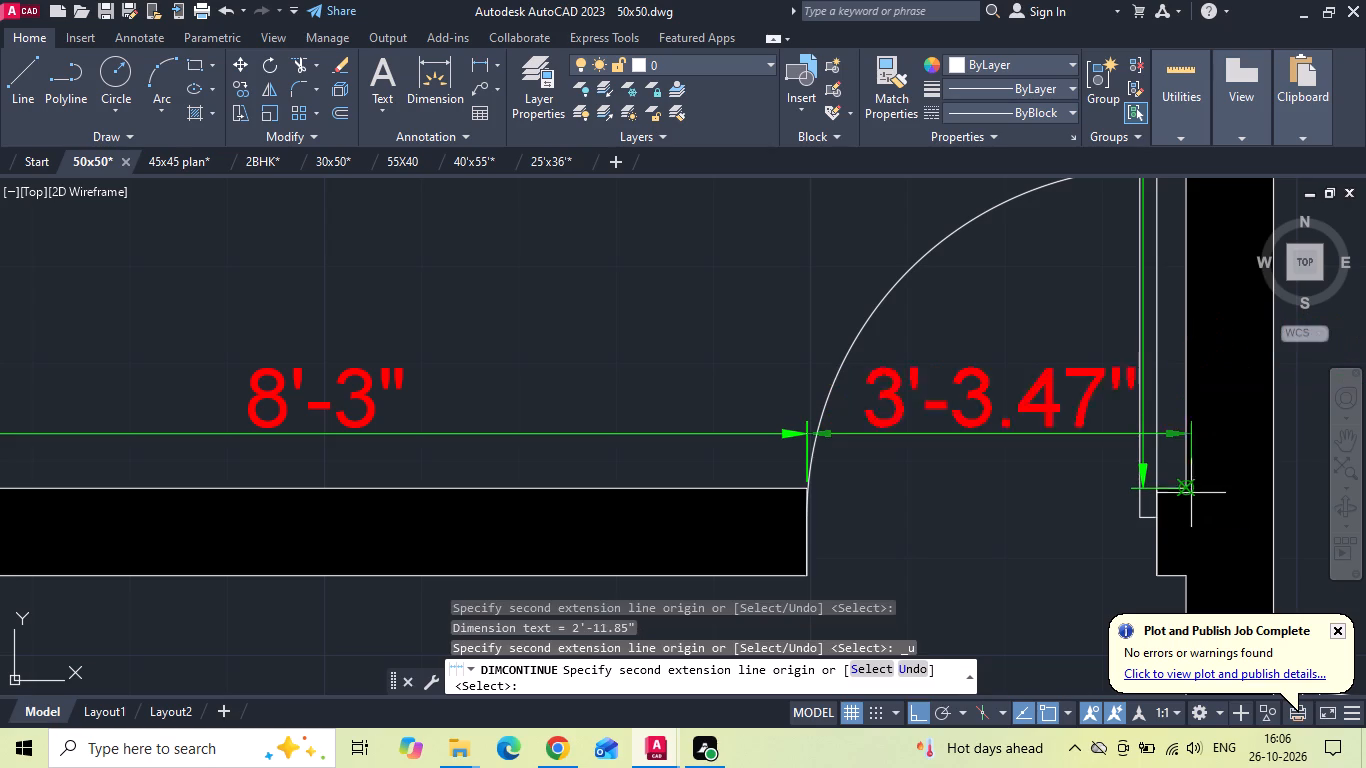
scroll(1161, 506, up, 3)
click(1124, 558)
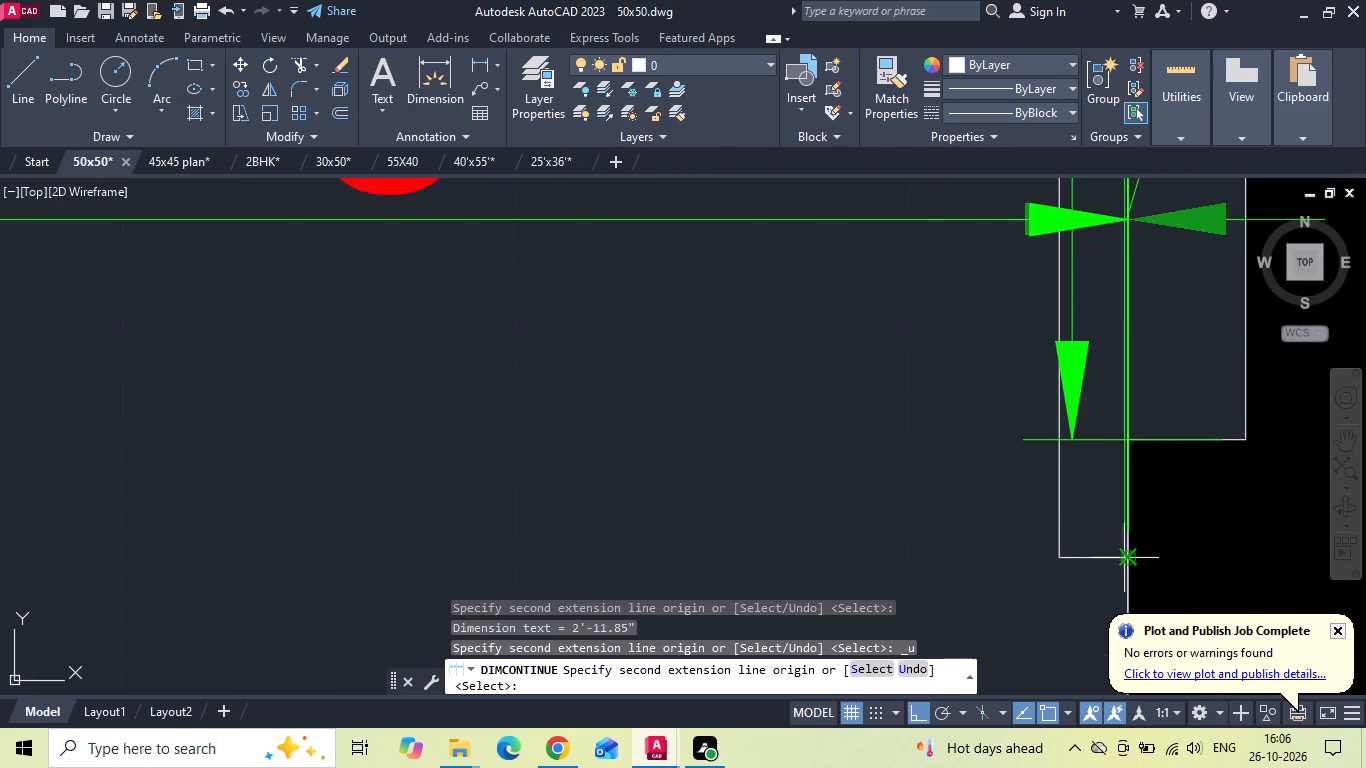
scroll(1132, 528, down, 3)
click(1163, 505)
key(Escape)
Add a vertical linear dimension along the left wall of the 16'0"X10'0" bedroom, from beside its entrance door to the top wall.
scroll(649, 461, down, 3)
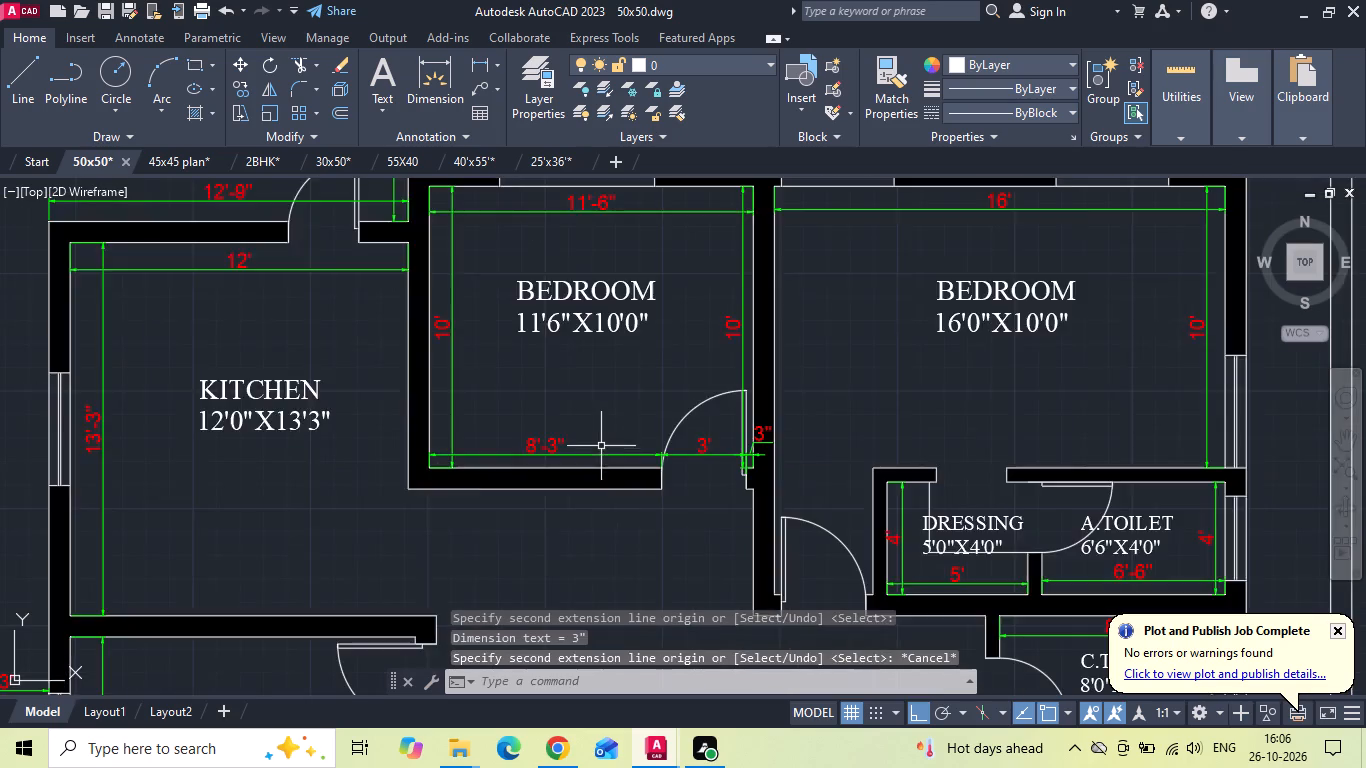
scroll(600, 445, down, 1)
scroll(678, 492, up, 2)
key(d)
text(LI)
key(space)
click(751, 613)
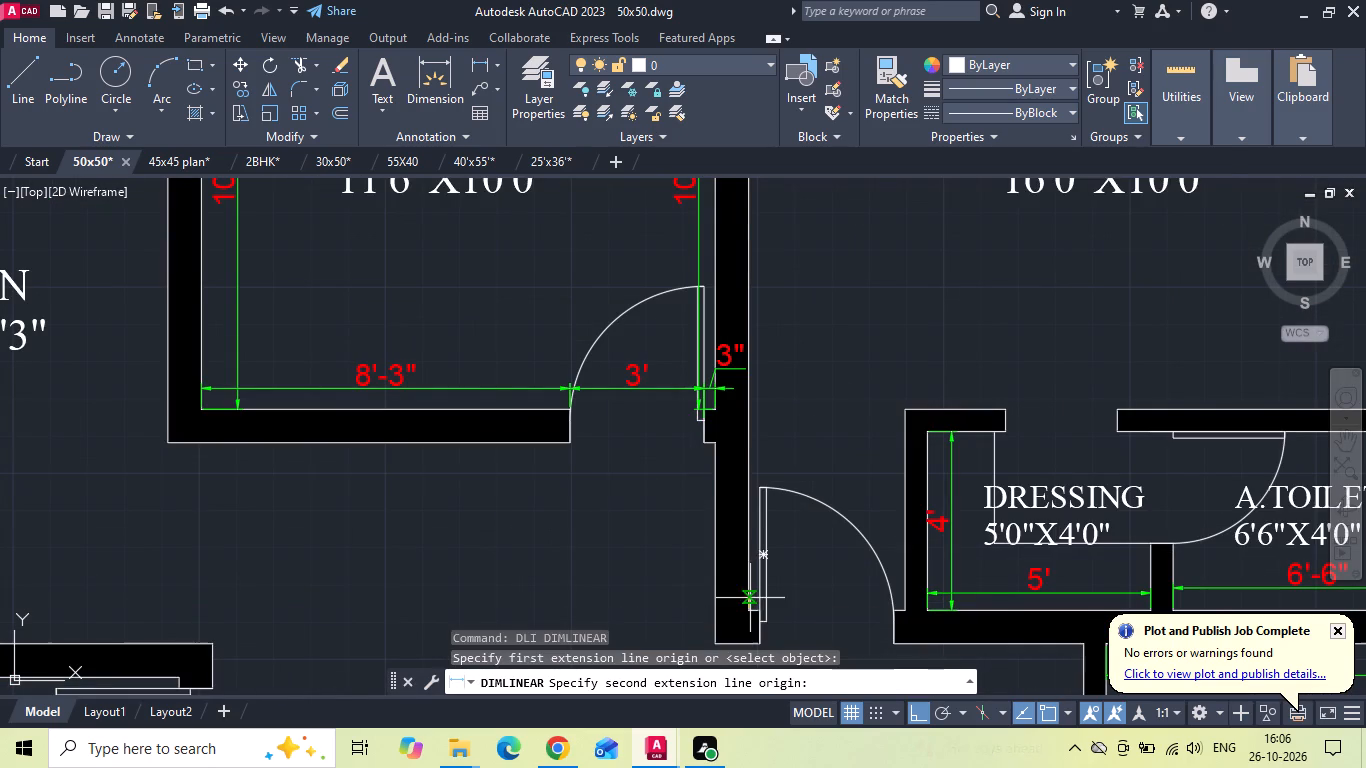
scroll(750, 597, down, 1)
click(750, 202)
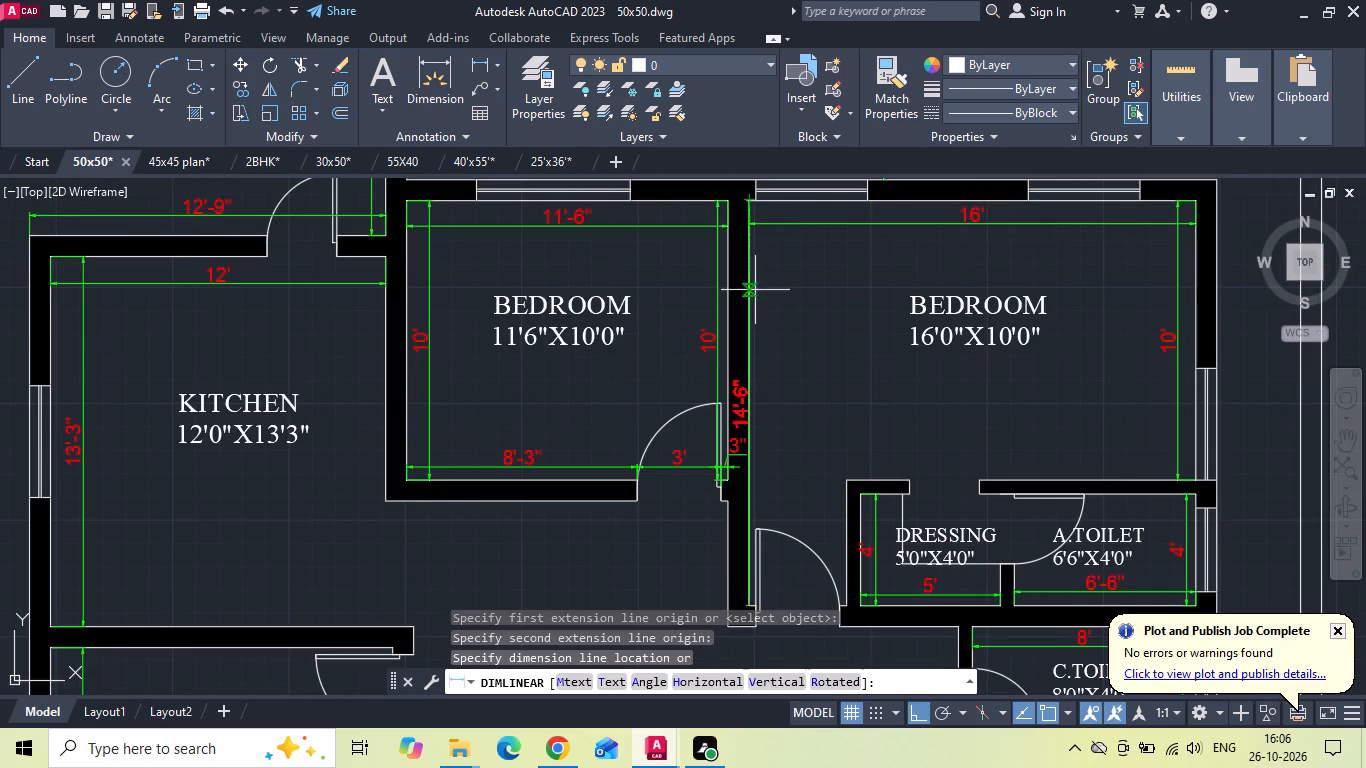
click(772, 310)
Chain-dimension the 16'0"X10'0" bedroom's bottom wall from the right inner corner: the wall above A.Toilet, the dressing opening and the remaining wall piece.
middle_drag(828, 370, 776, 264)
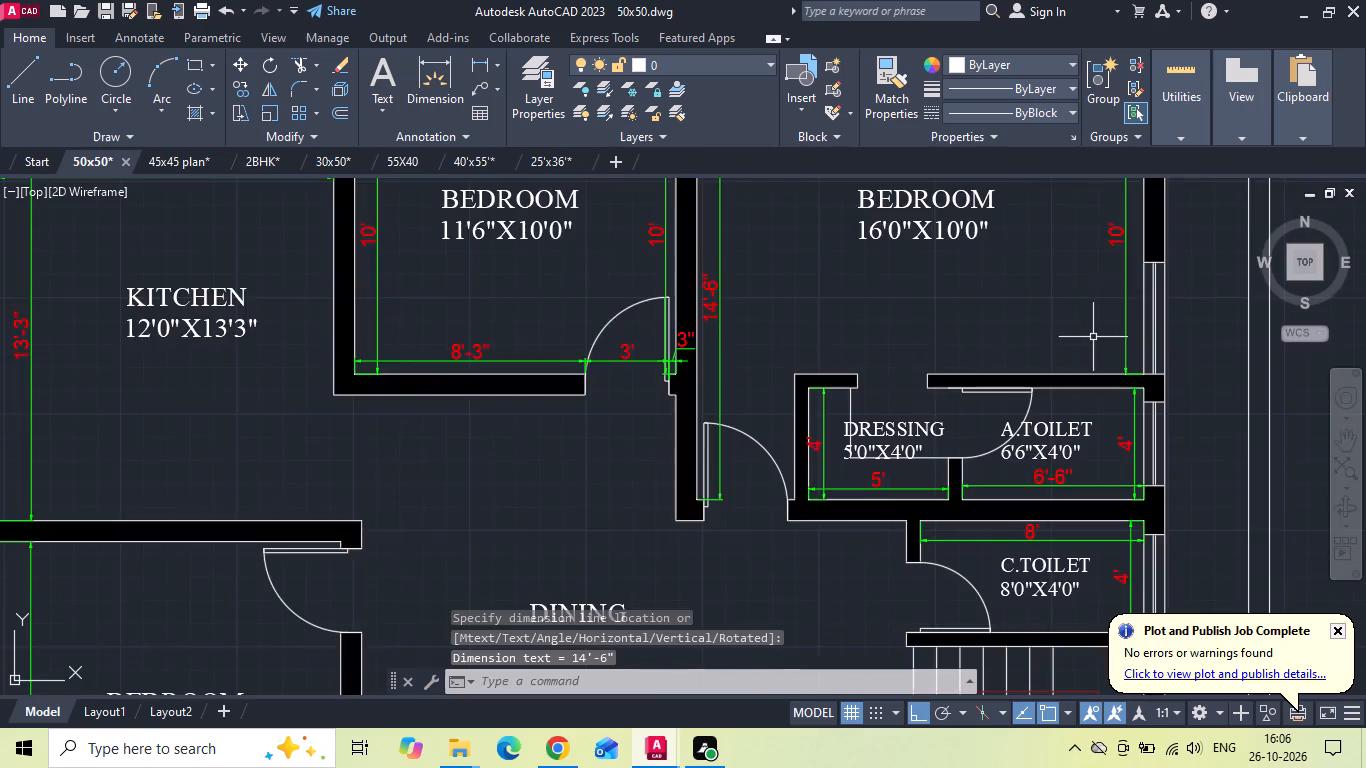
scroll(1094, 337, up, 2)
key(space)
click(1216, 431)
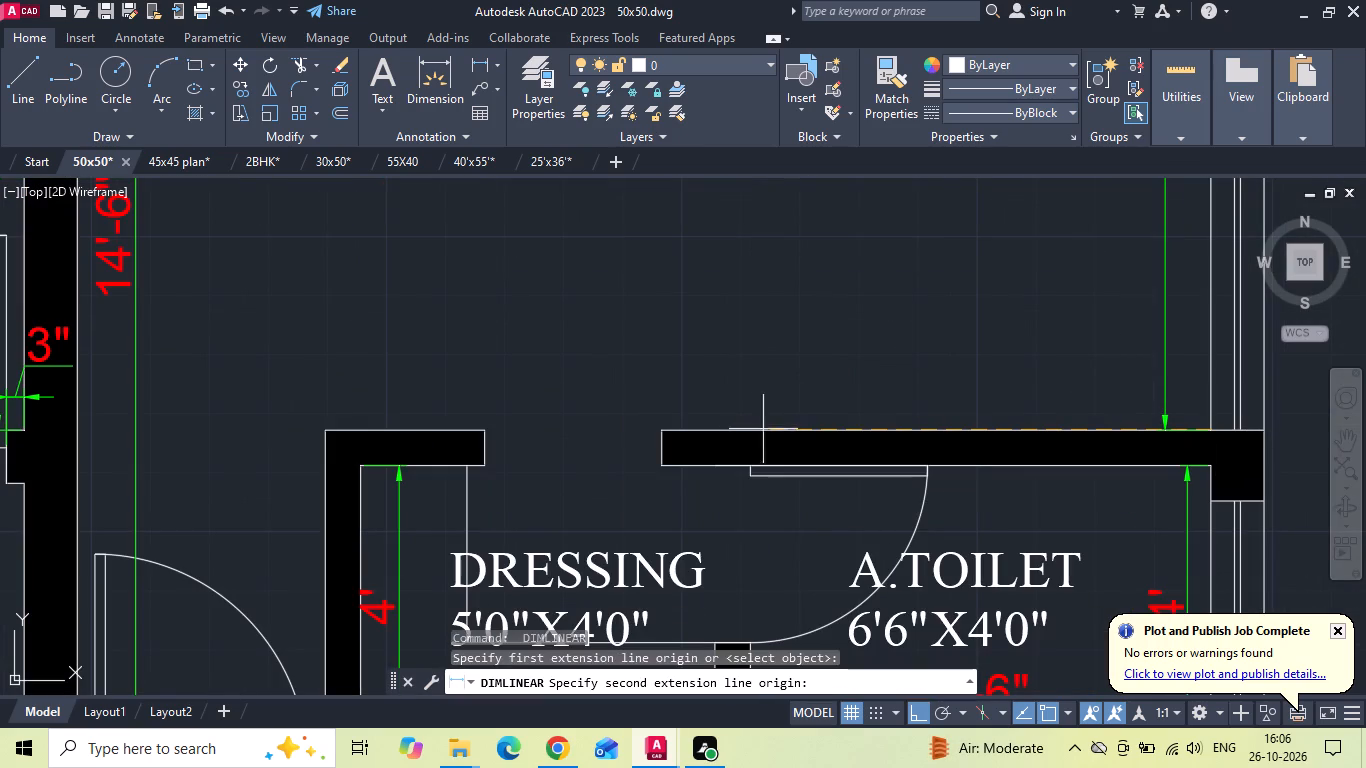
click(659, 430)
click(670, 400)
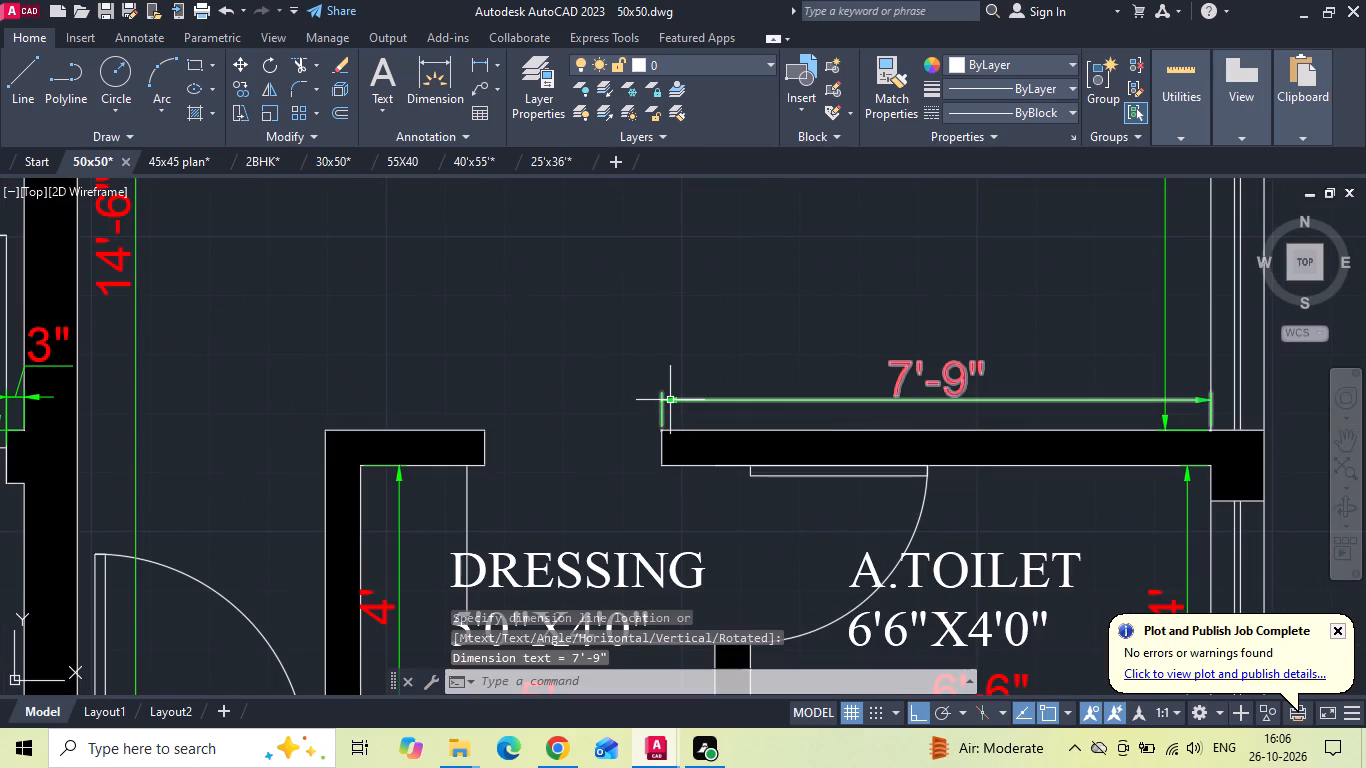
text(DIMCNT)
key(space)
click(482, 425)
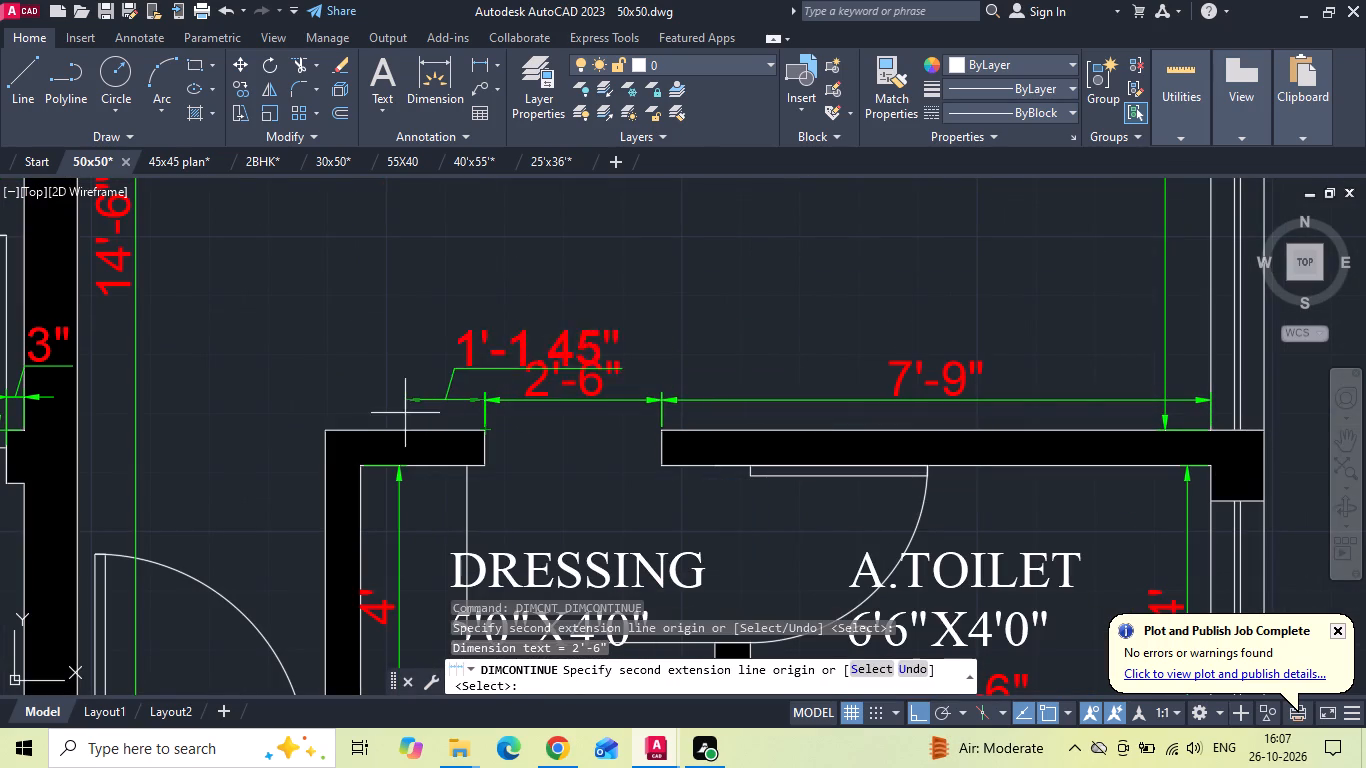
click(327, 425)
key(Escape)
scroll(631, 287, down, 3)
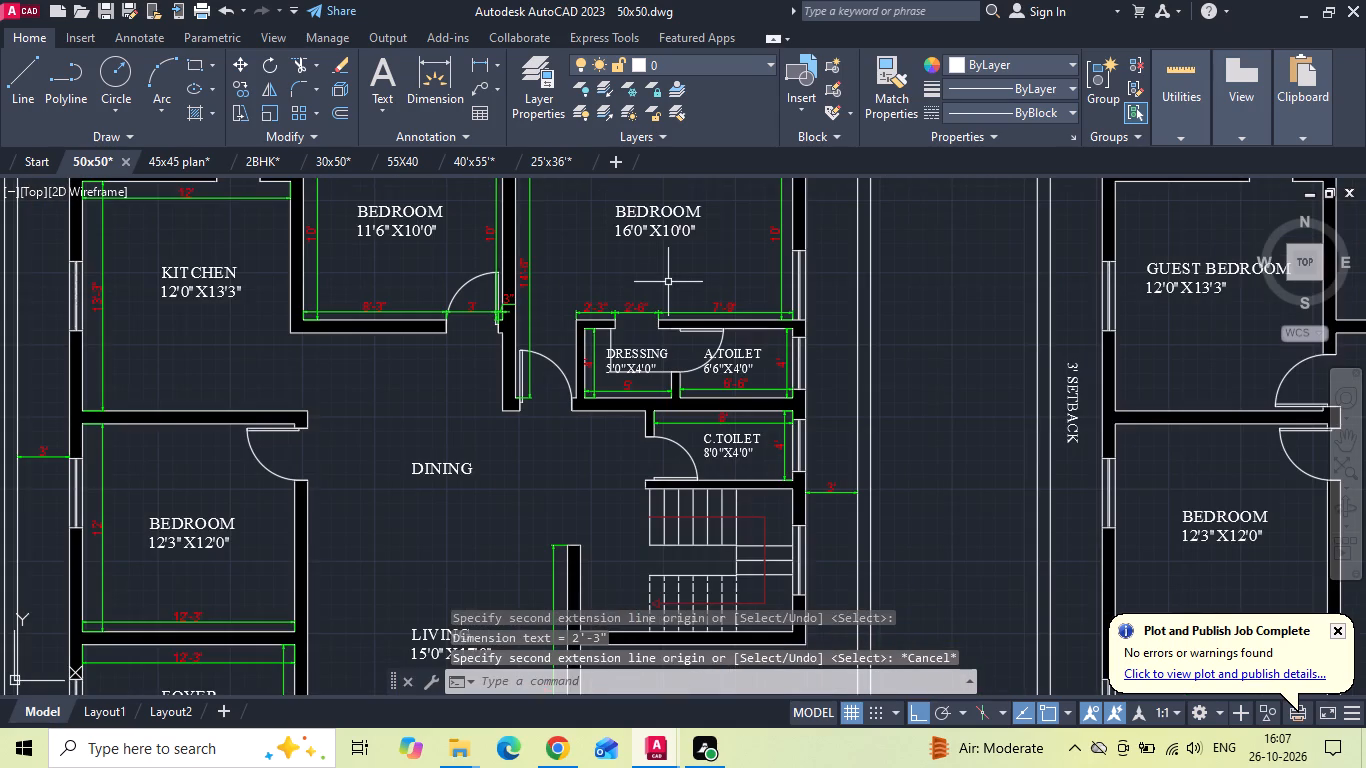
Add a horizontal linear dimension along C.Toilet's bottom wall, from the right inner corner to the wall's free left end.
scroll(673, 281, down, 1)
scroll(695, 370, up, 2)
scroll(745, 472, up, 2)
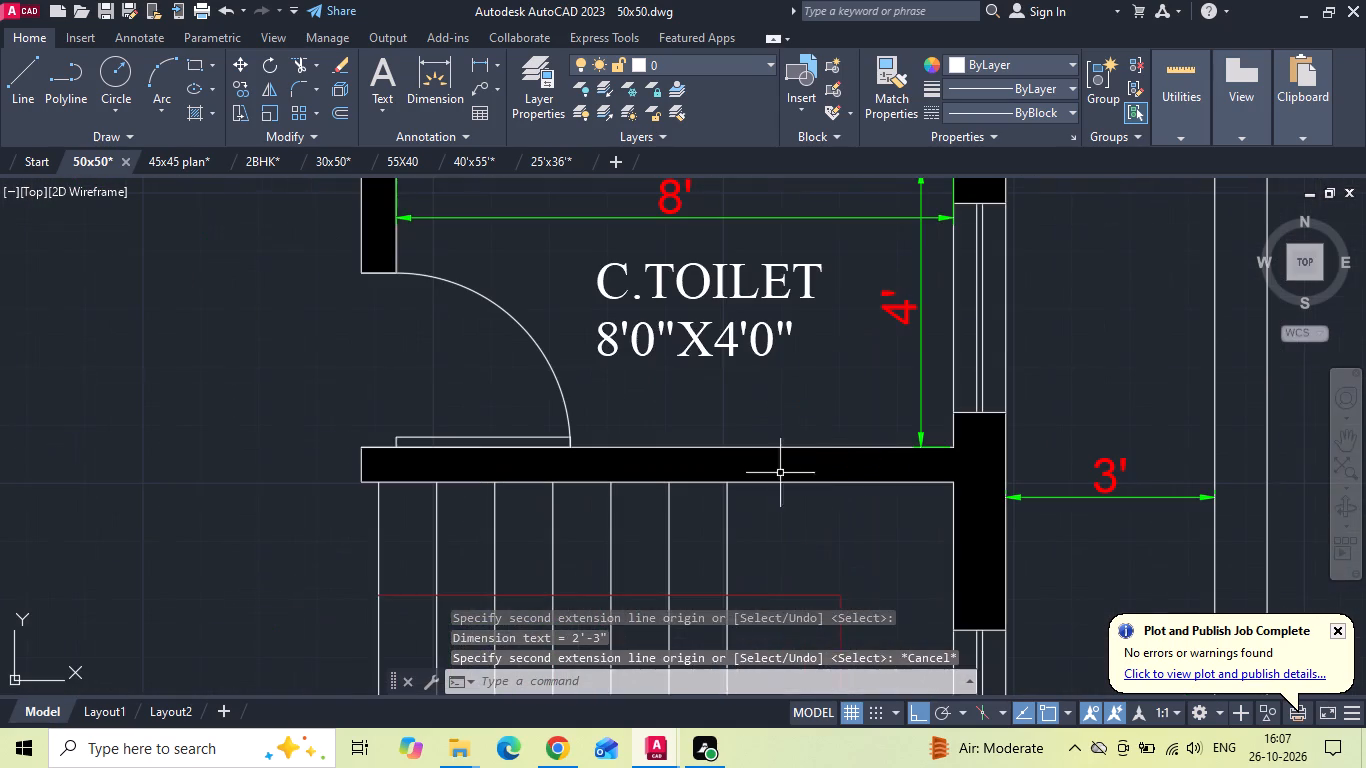
key(space)
key(Escape)
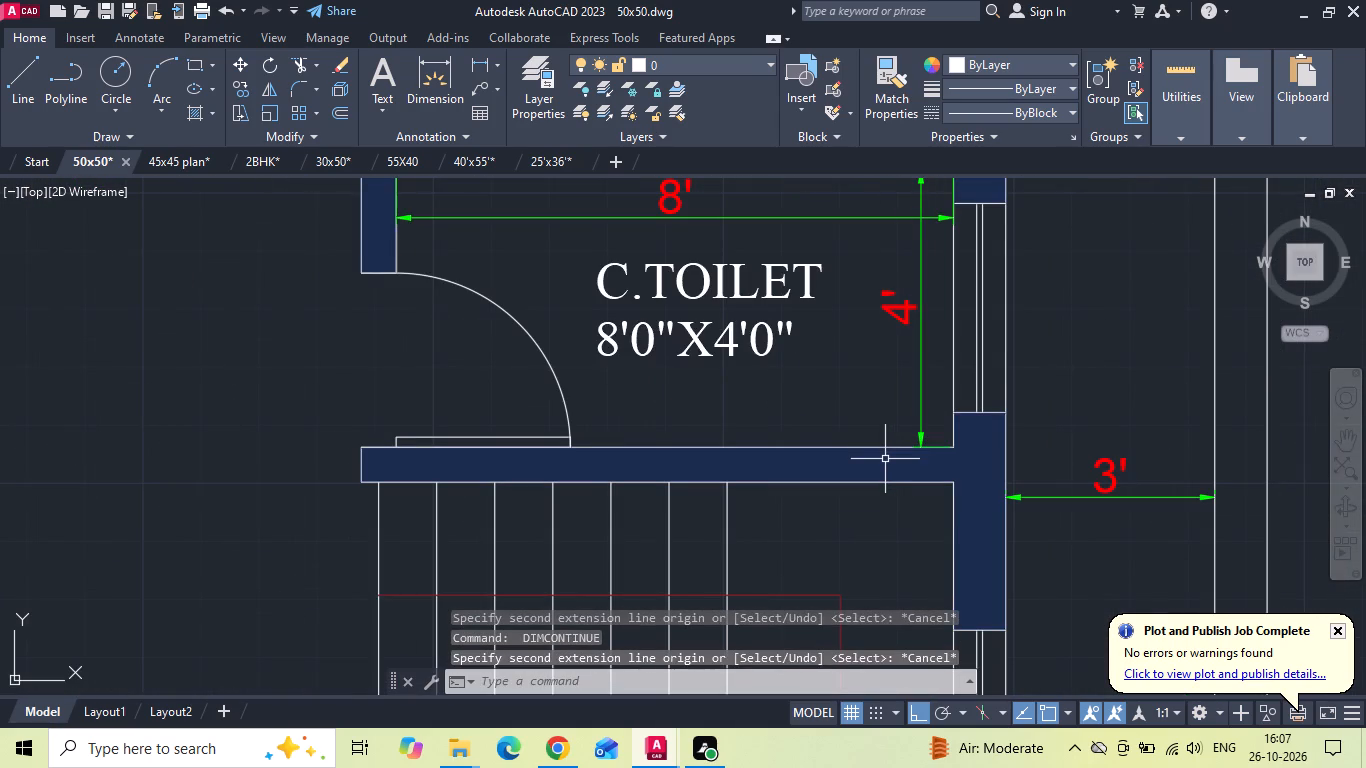
text(DLI)
key(space)
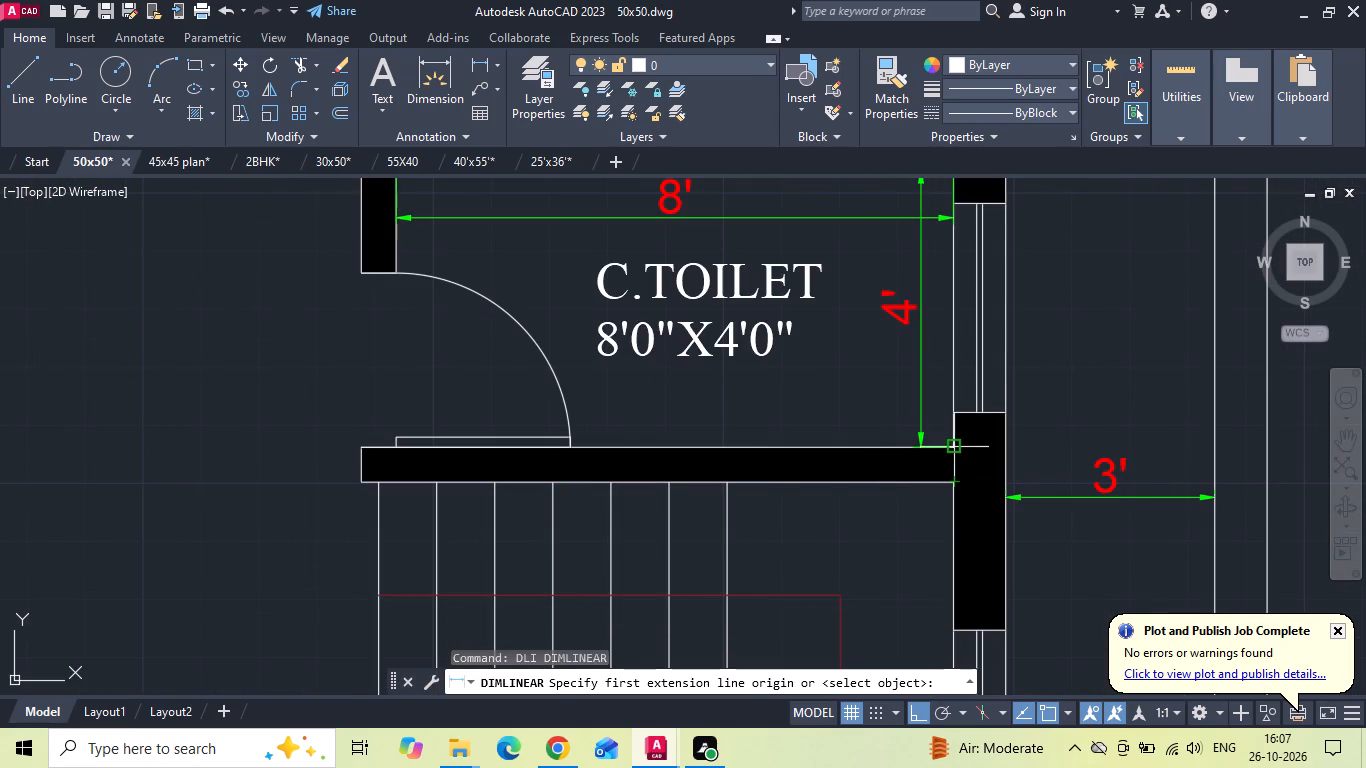
drag(954, 446, 934, 447)
click(355, 446)
click(368, 419)
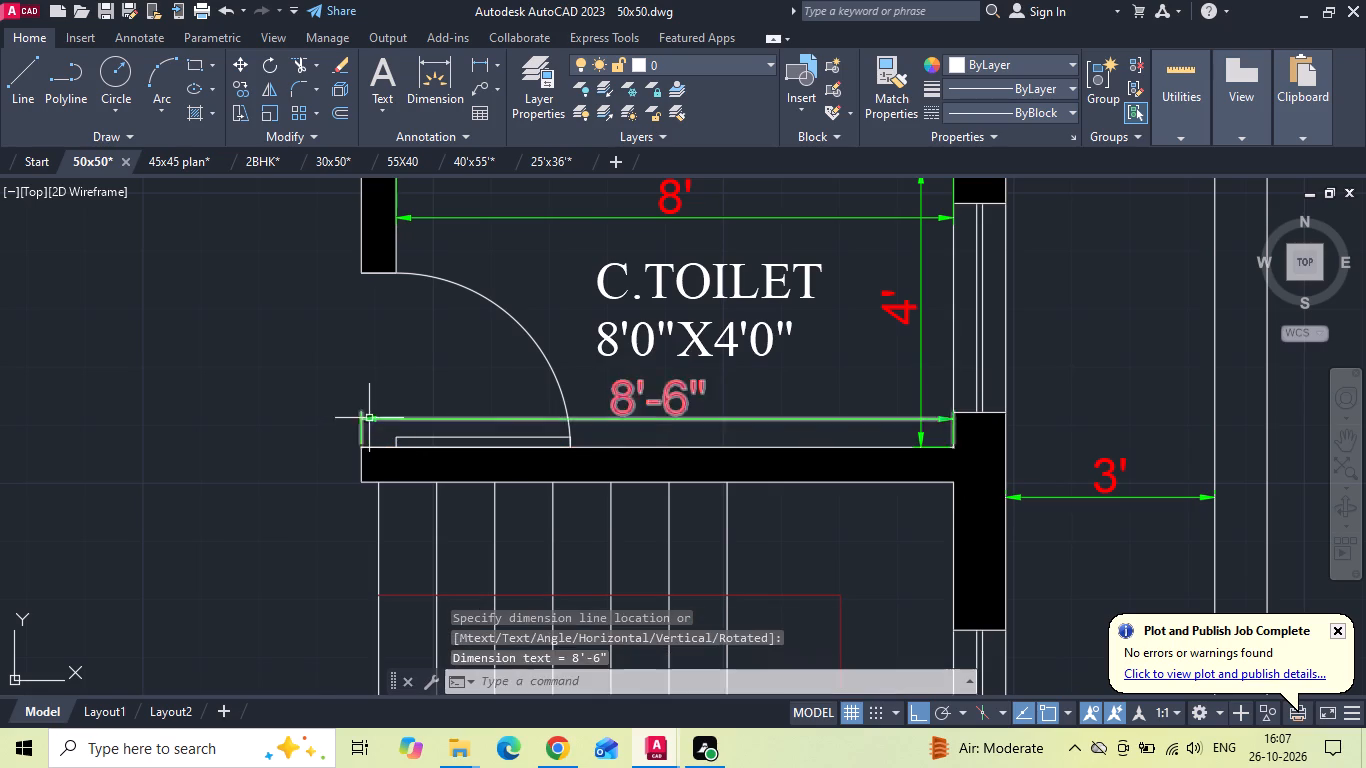
Dimension the staircase's bottom wall from the living room wall to the start of the dashed lower flight.
scroll(682, 404, down, 2)
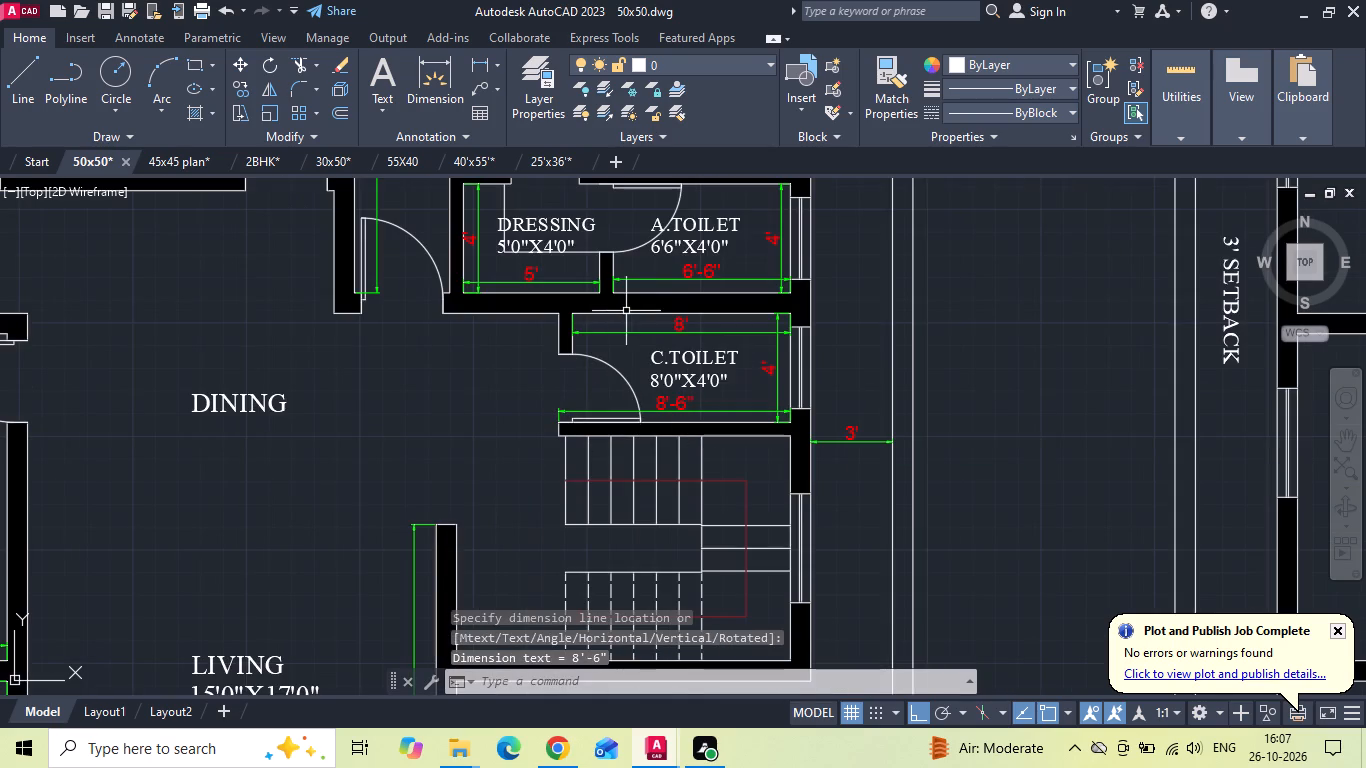
scroll(654, 304, down, 3)
scroll(644, 379, up, 3)
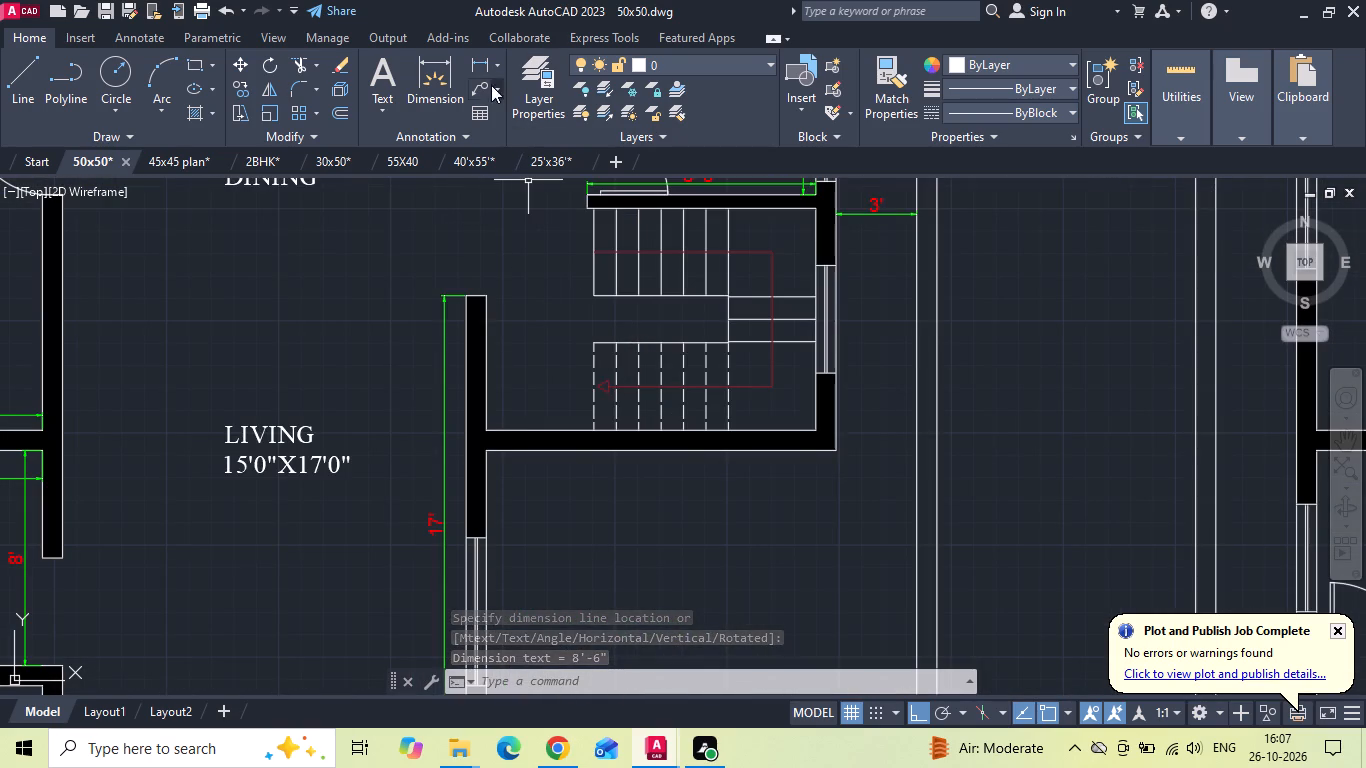
click(473, 60)
click(488, 425)
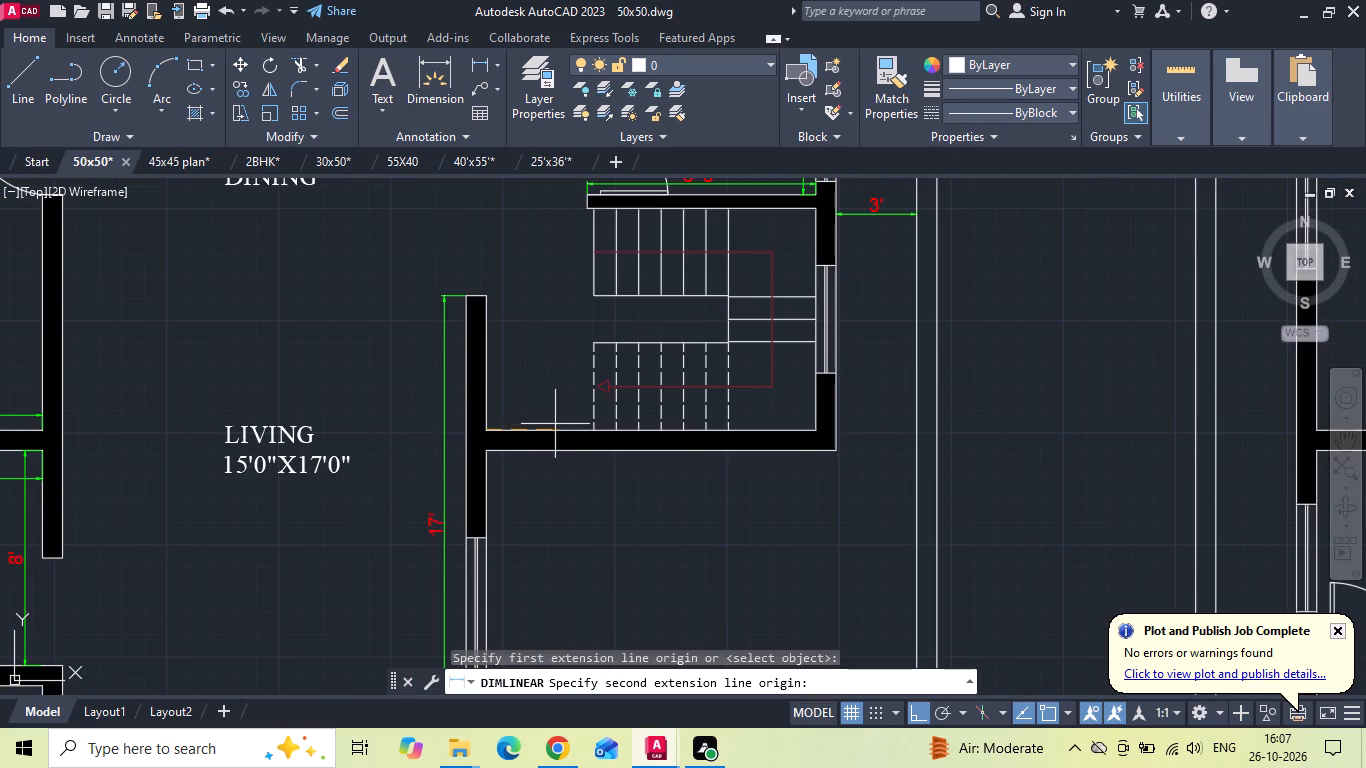
click(591, 427)
scroll(590, 423, up, 2)
click(590, 423)
Add a vertical linear dimension for the width of the upper stair flight, placed just beside its open left end.
key(space)
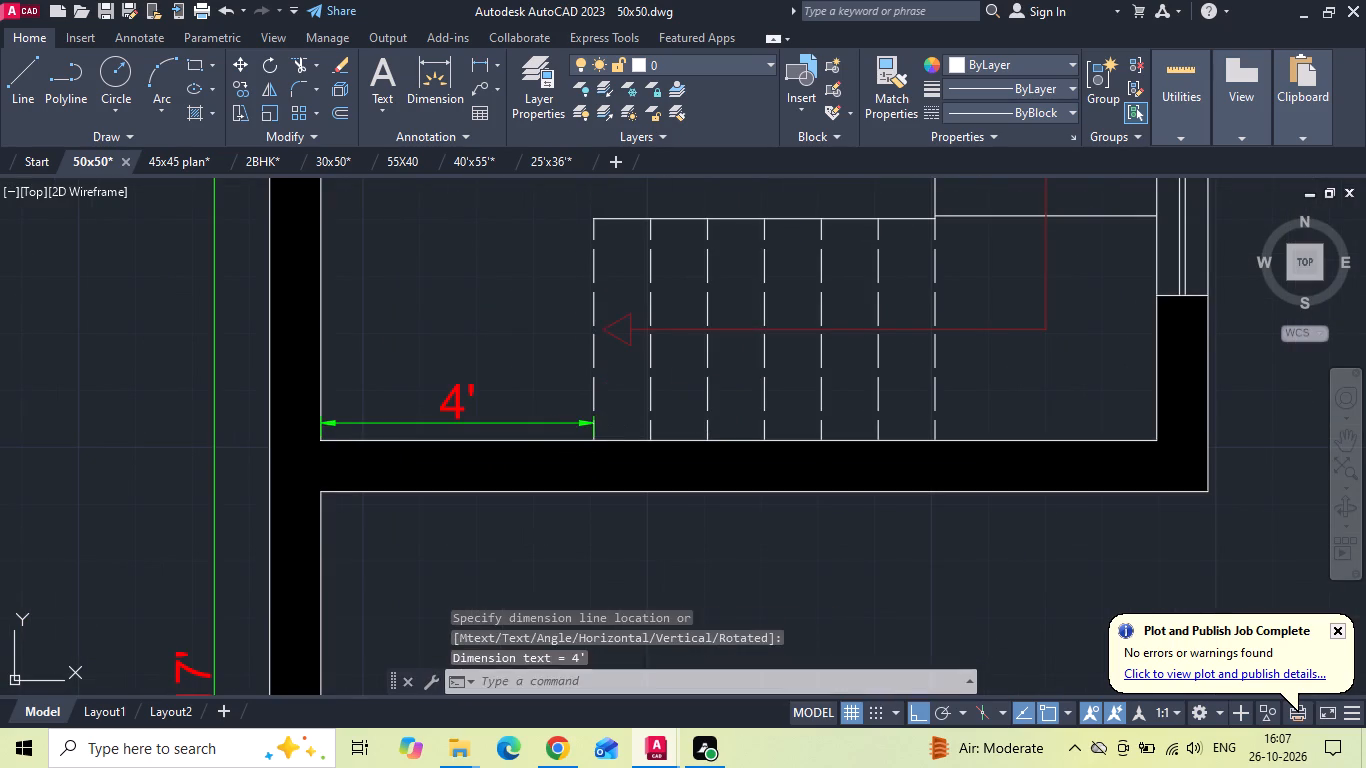
scroll(586, 459, down, 2)
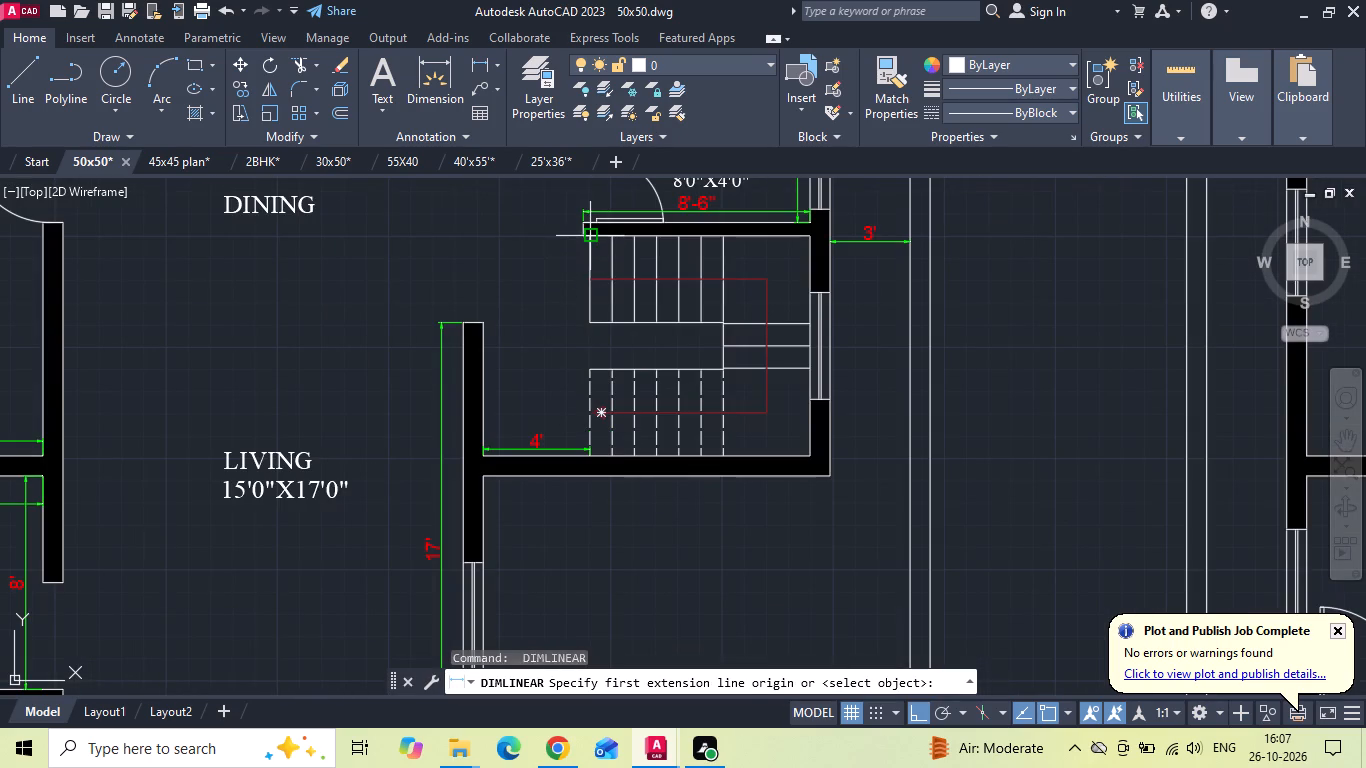
click(593, 240)
click(587, 321)
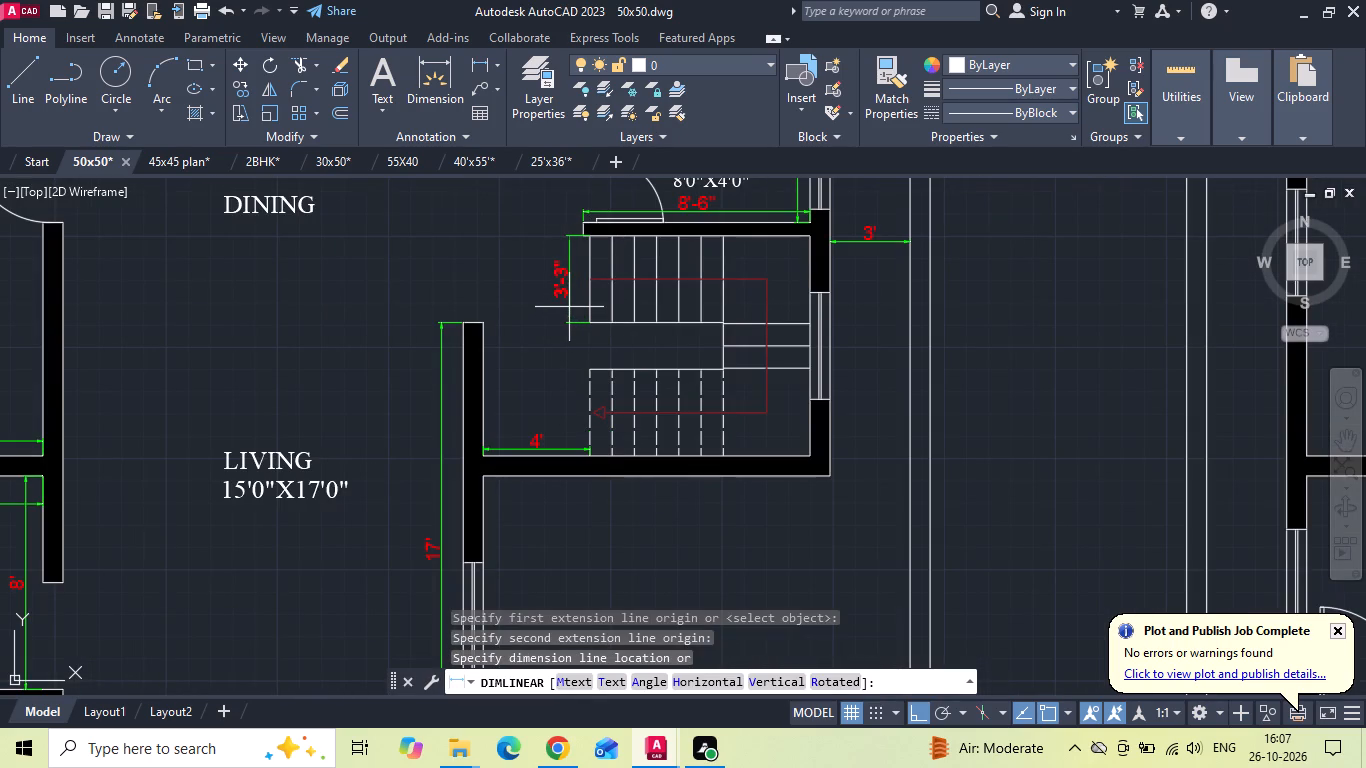
click(574, 303)
Dimension the stair landing's width from the end of the lower flight to the right wall.
key(space)
click(727, 413)
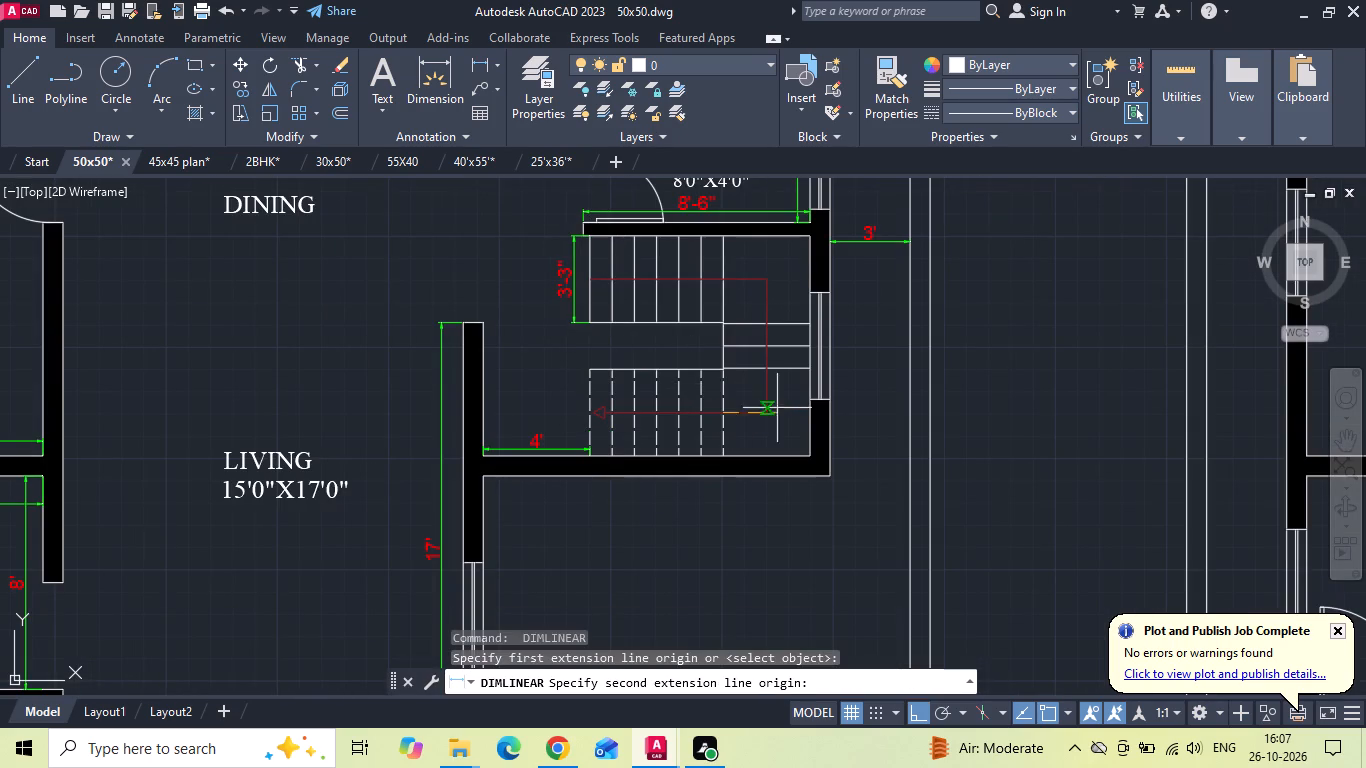
click(809, 413)
scroll(810, 413, up, 2)
click(810, 413)
Dimension the width of one tread in the dashed lower stair flight.
scroll(763, 454, down, 1)
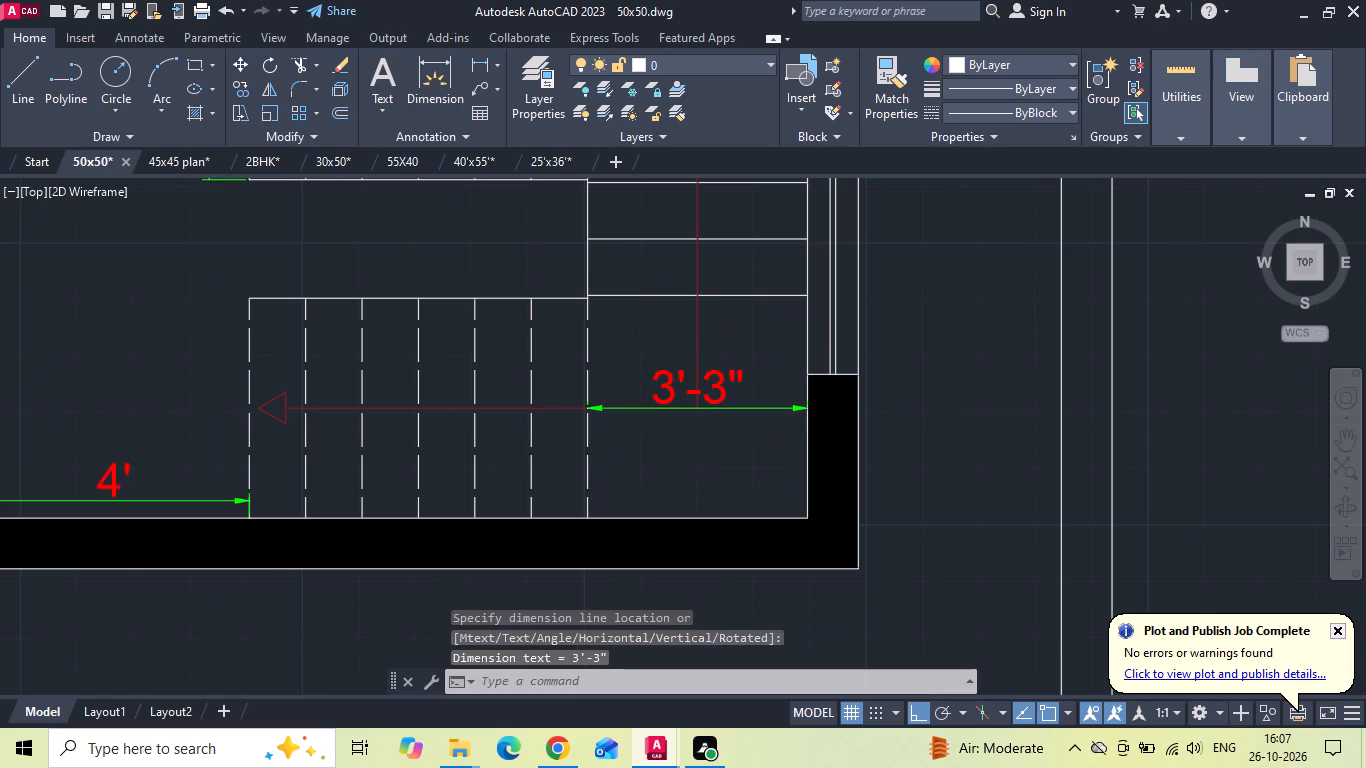
scroll(717, 419, down, 1)
scroll(551, 413, up, 2)
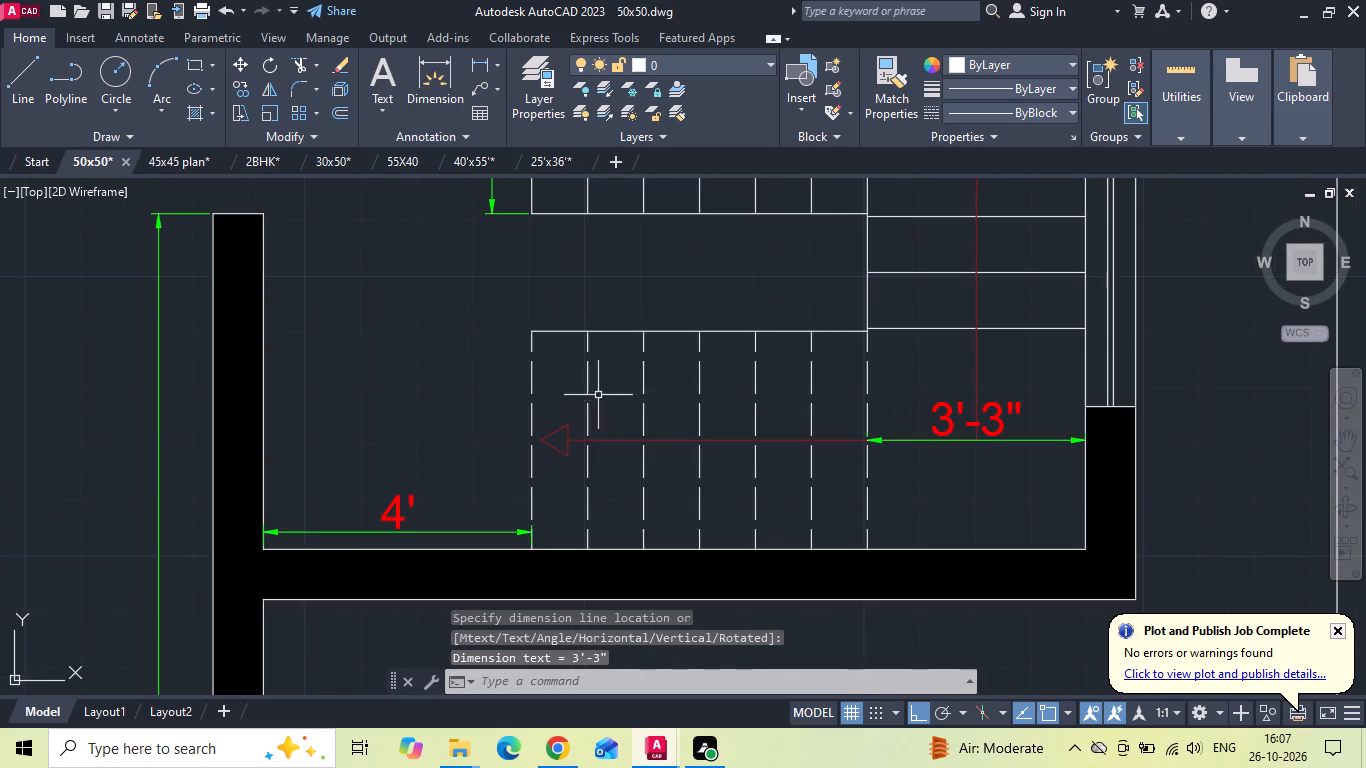
key(space)
click(645, 422)
triple_click(702, 418)
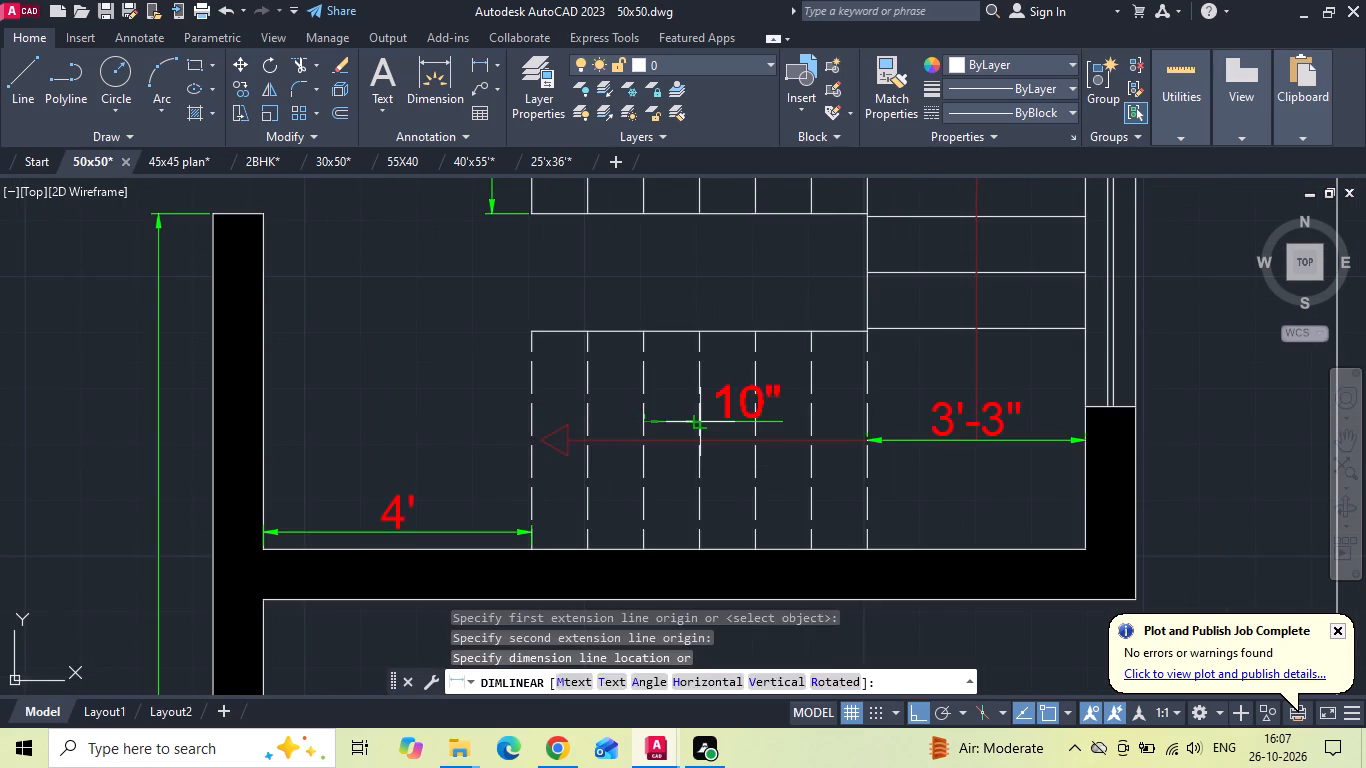
Add a vertical linear dimension along the 12'3"X12'0" bedroom's right wall, from the bottom inner corner to the door opening.
scroll(639, 388, down, 4)
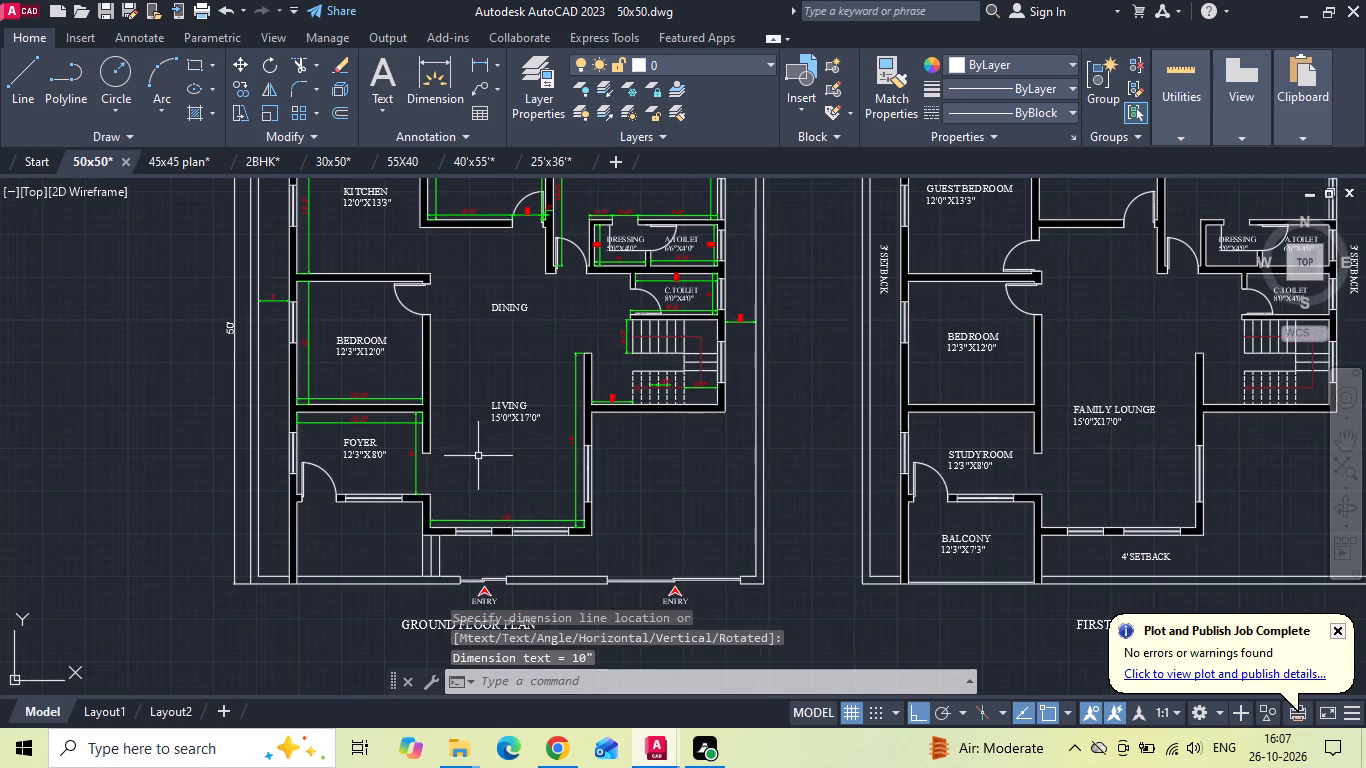
scroll(448, 455, up, 1)
key(space)
scroll(391, 374, up, 2)
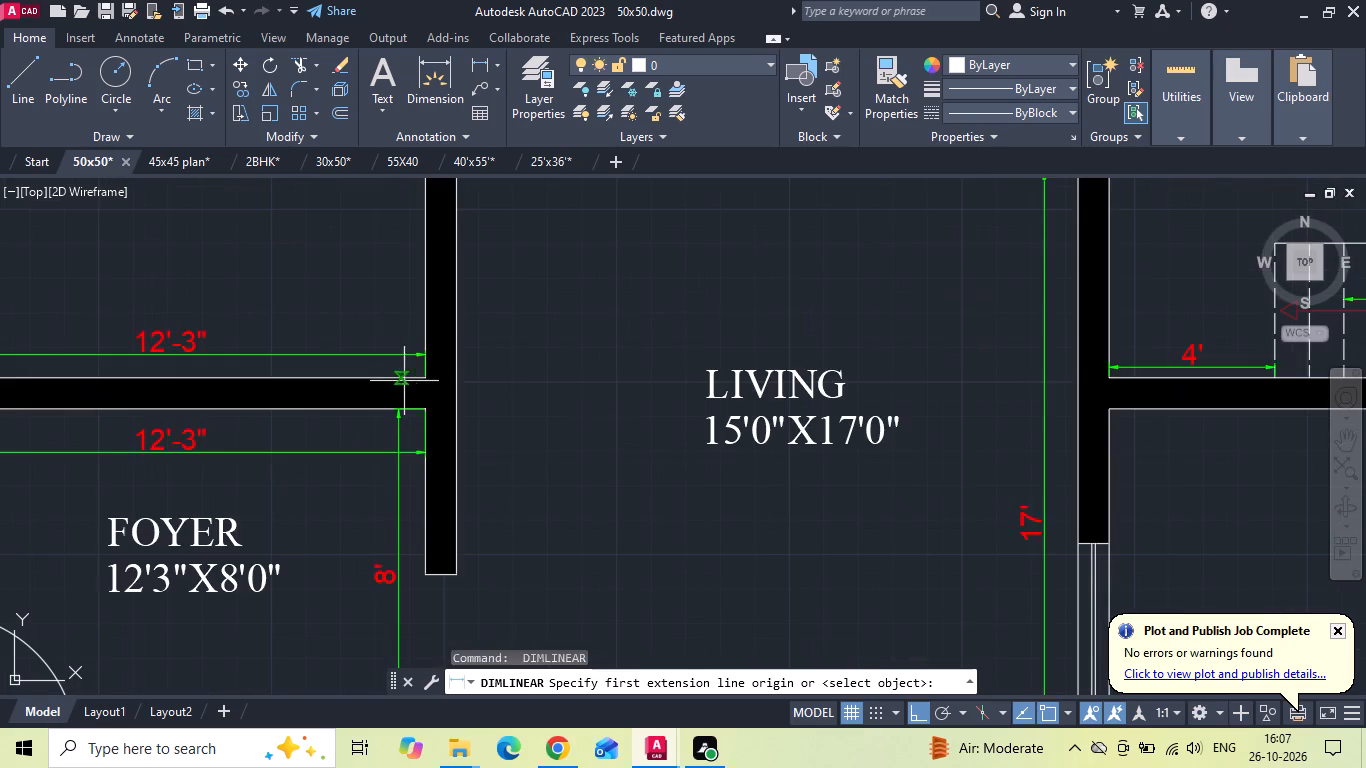
click(426, 378)
scroll(460, 515, down, 3)
scroll(425, 367, up, 2)
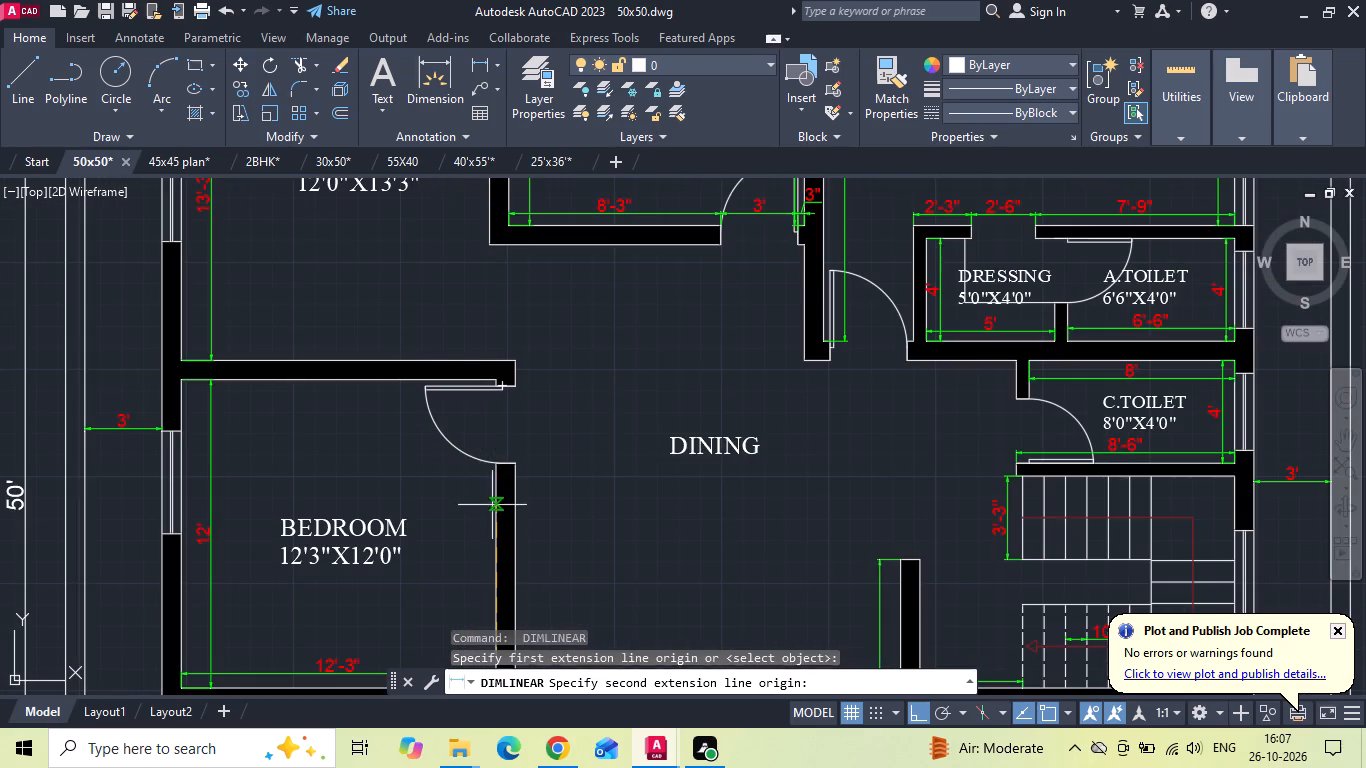
scroll(489, 482, up, 4)
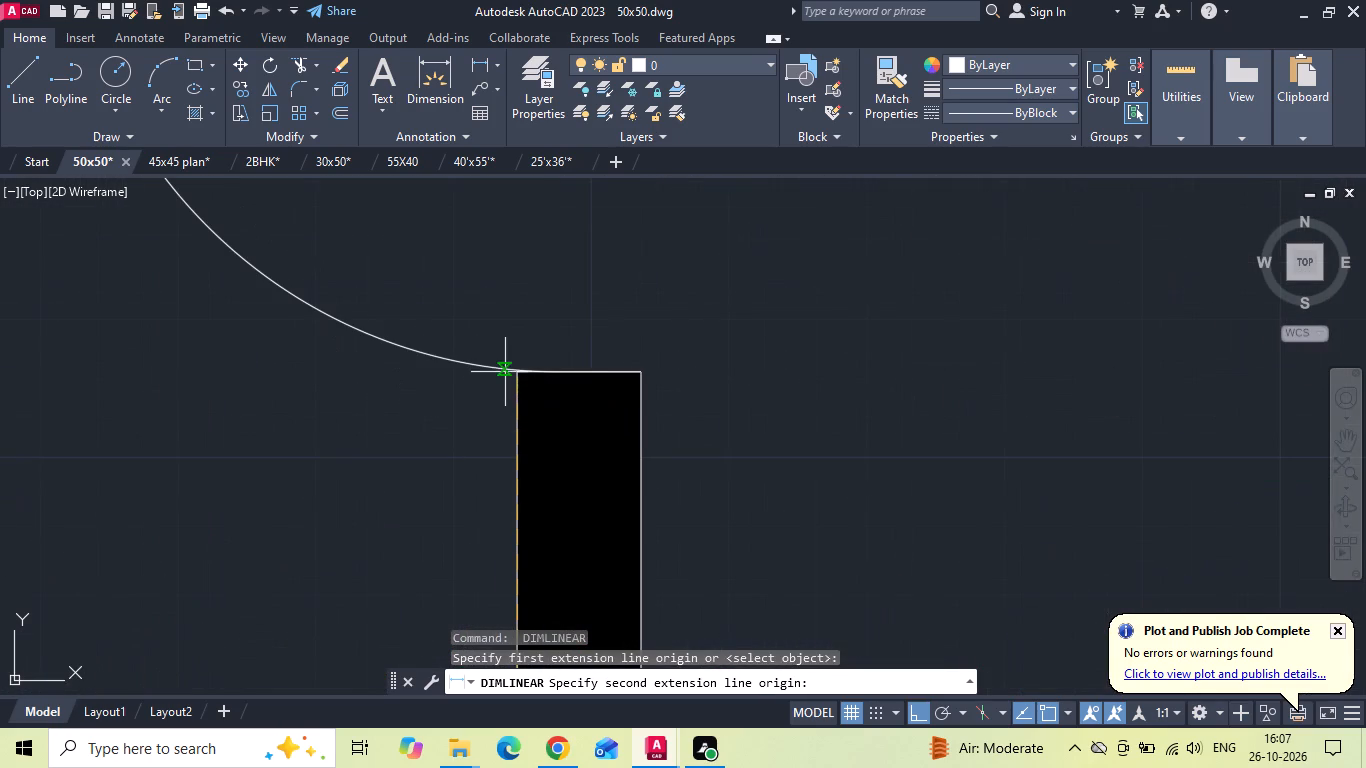
scroll(510, 372, up, 3)
click(525, 368)
scroll(471, 408, down, 7)
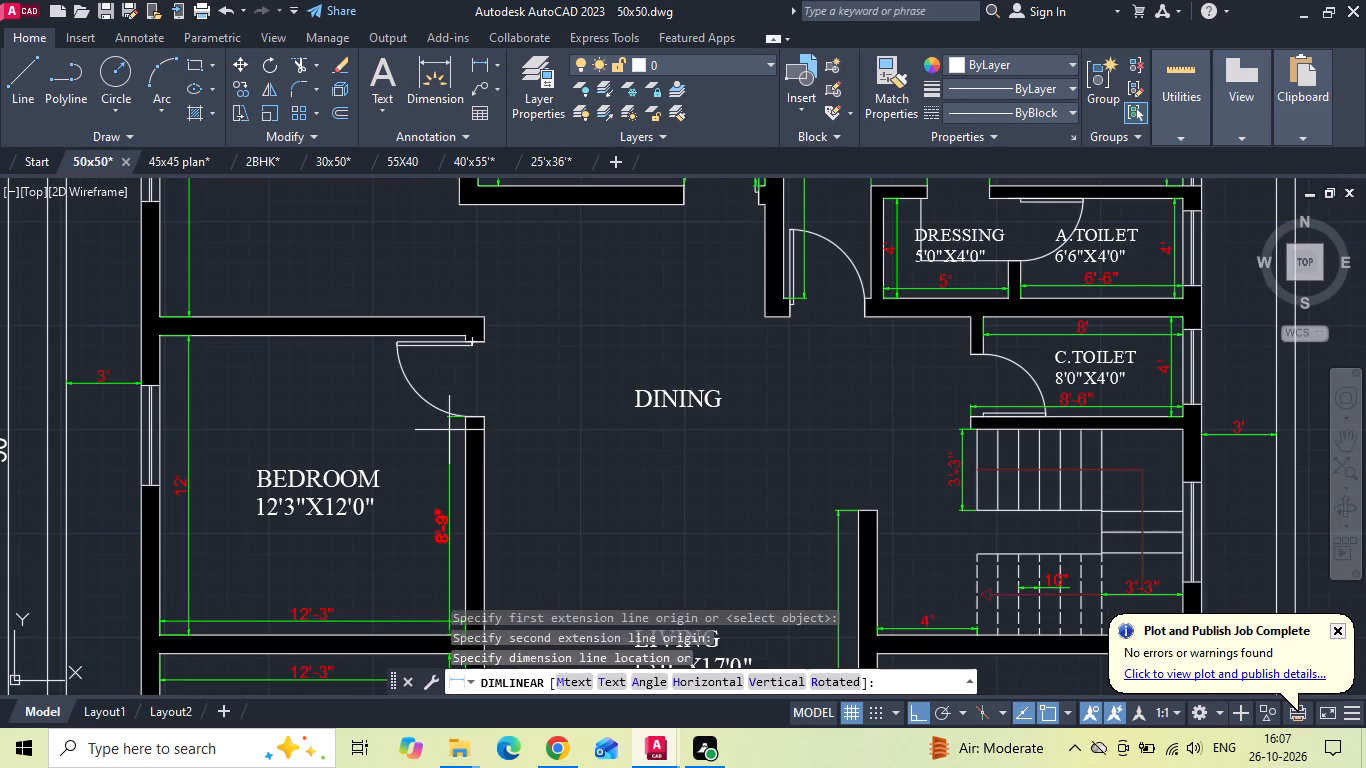
click(446, 434)
Continue that dimension across the 12'3"X12'0" bedroom's door opening and the short jamb up to the top wall.
text(DIMCNT)
key(space)
scroll(448, 354, up, 3)
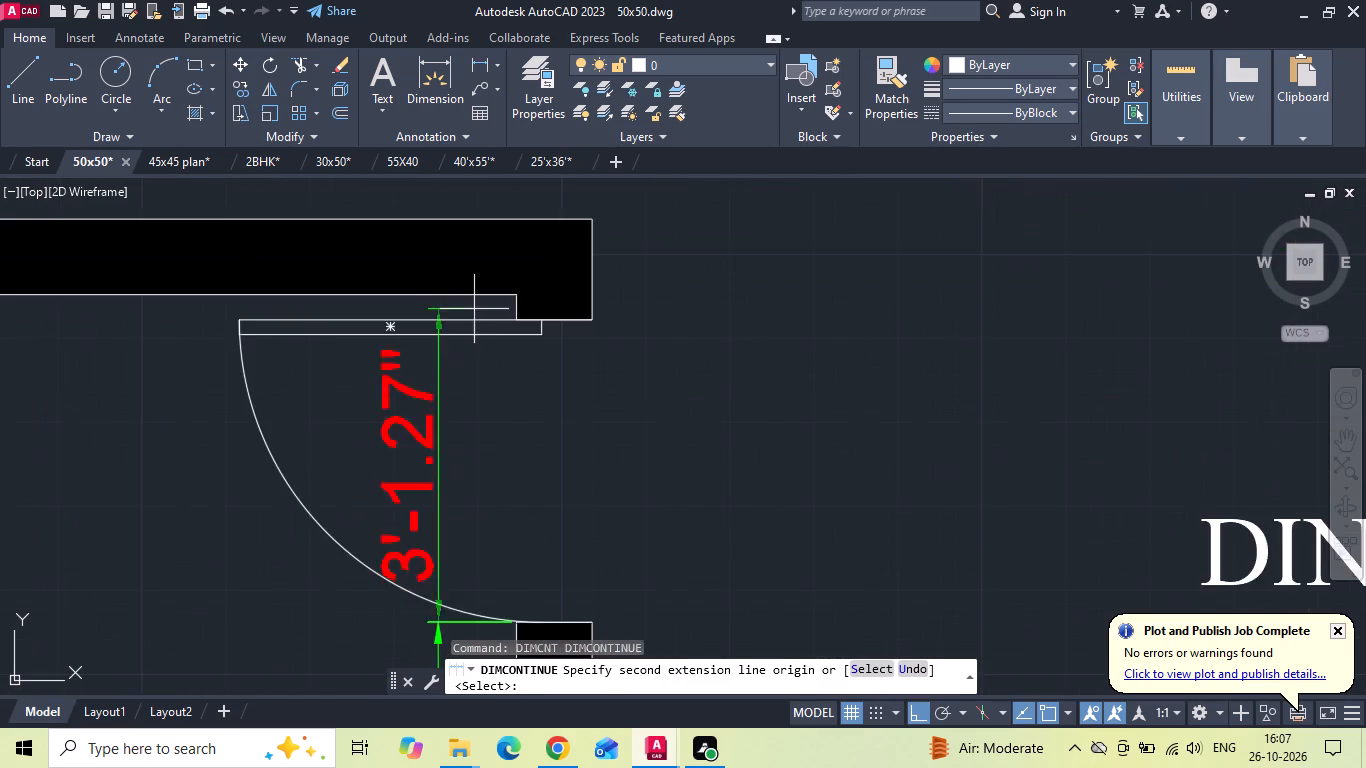
scroll(480, 309, up, 2)
click(564, 335)
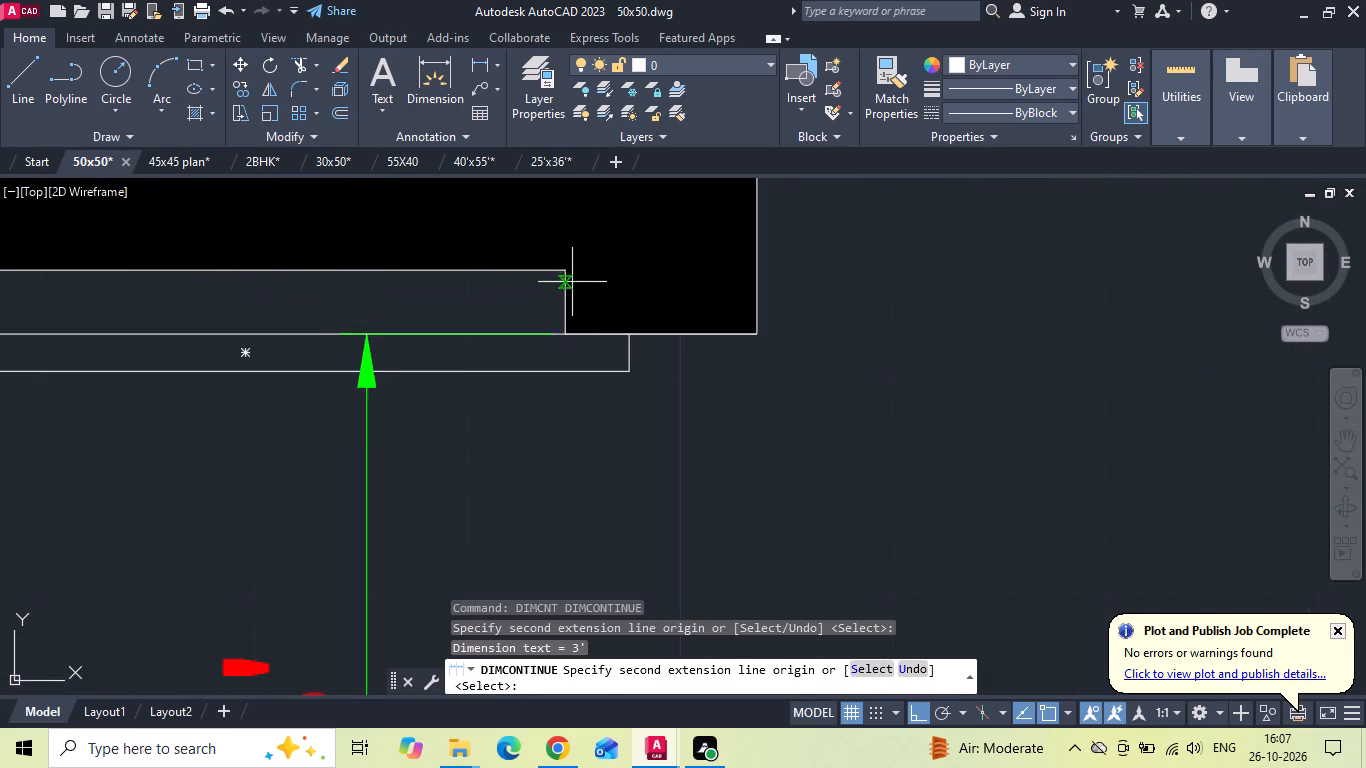
click(561, 271)
scroll(601, 301, down, 3)
key(Escape)
Add a horizontal linear dimension along the 12'3"X12'0" bedroom's top wall between its inner corners.
scroll(611, 305, down, 3)
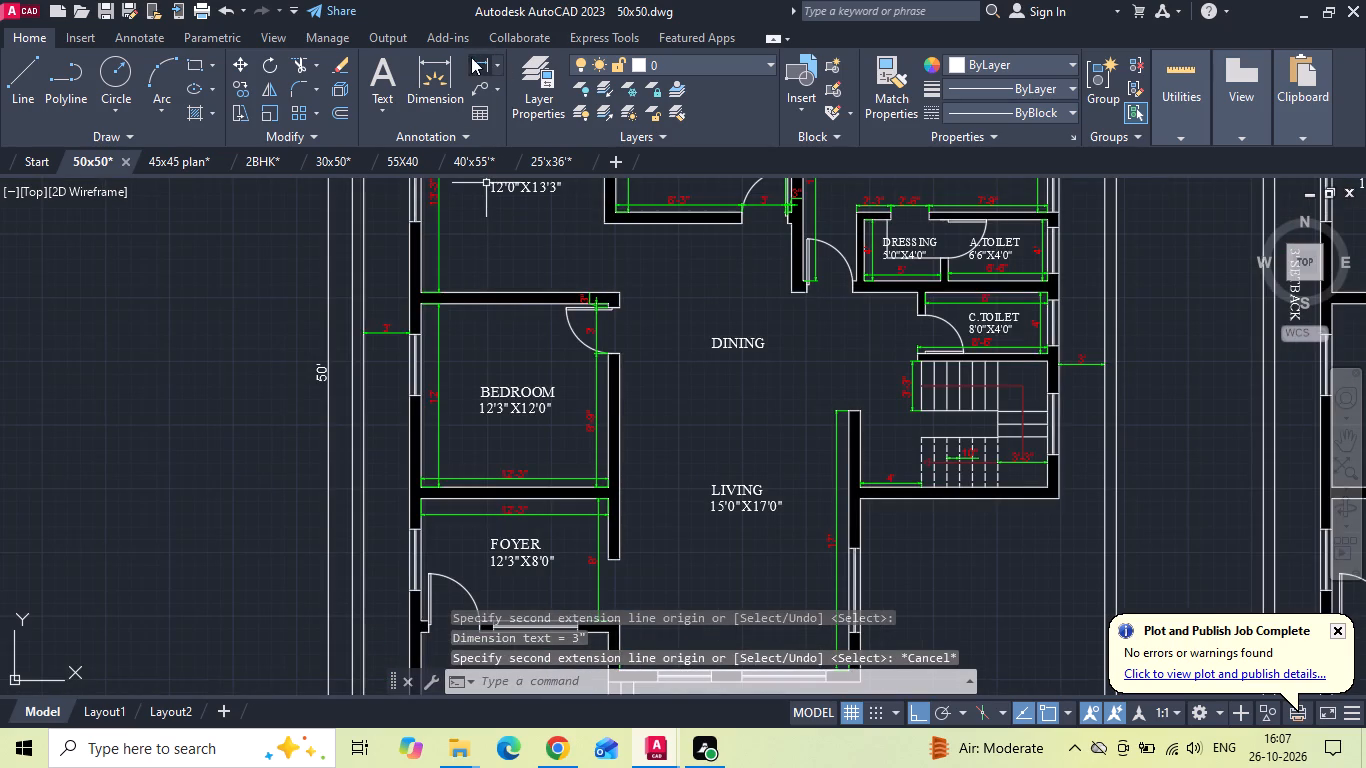
click(471, 57)
scroll(432, 338, up, 2)
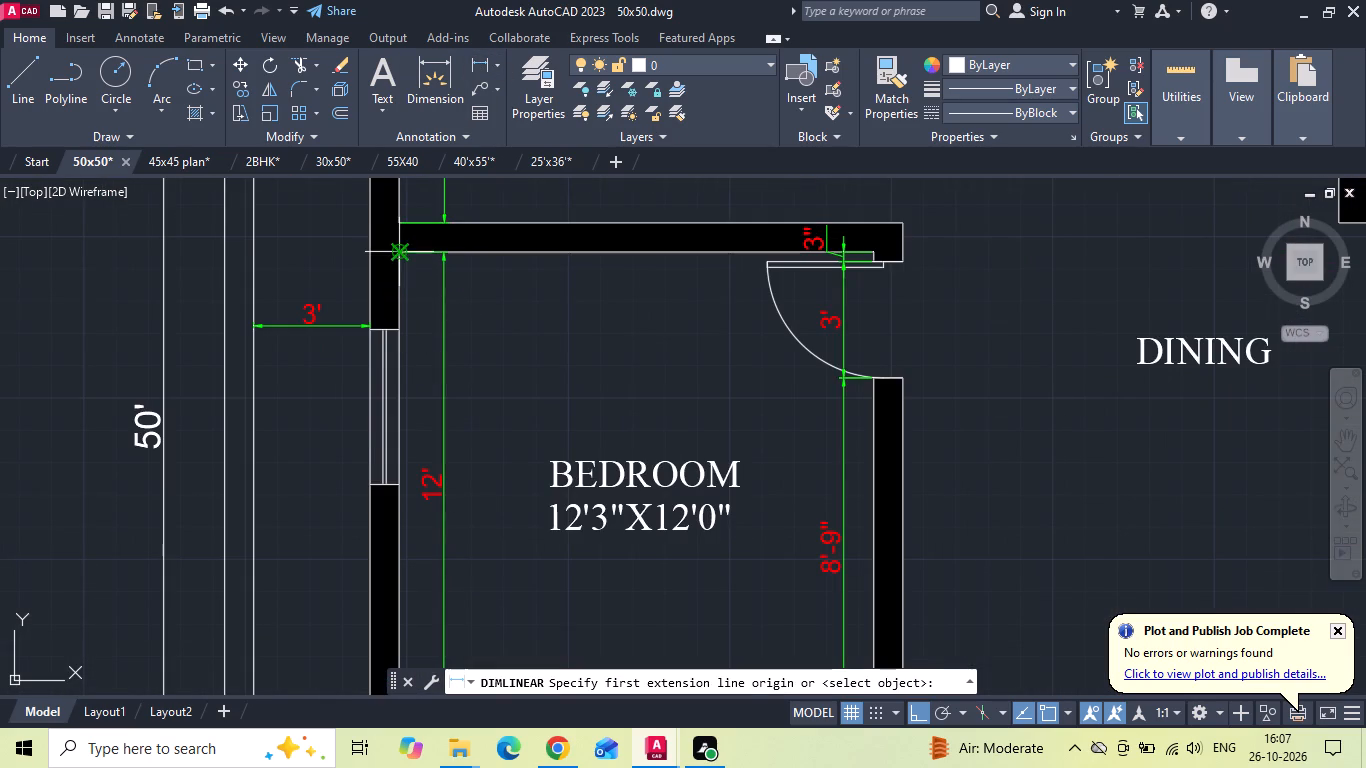
click(400, 253)
click(875, 253)
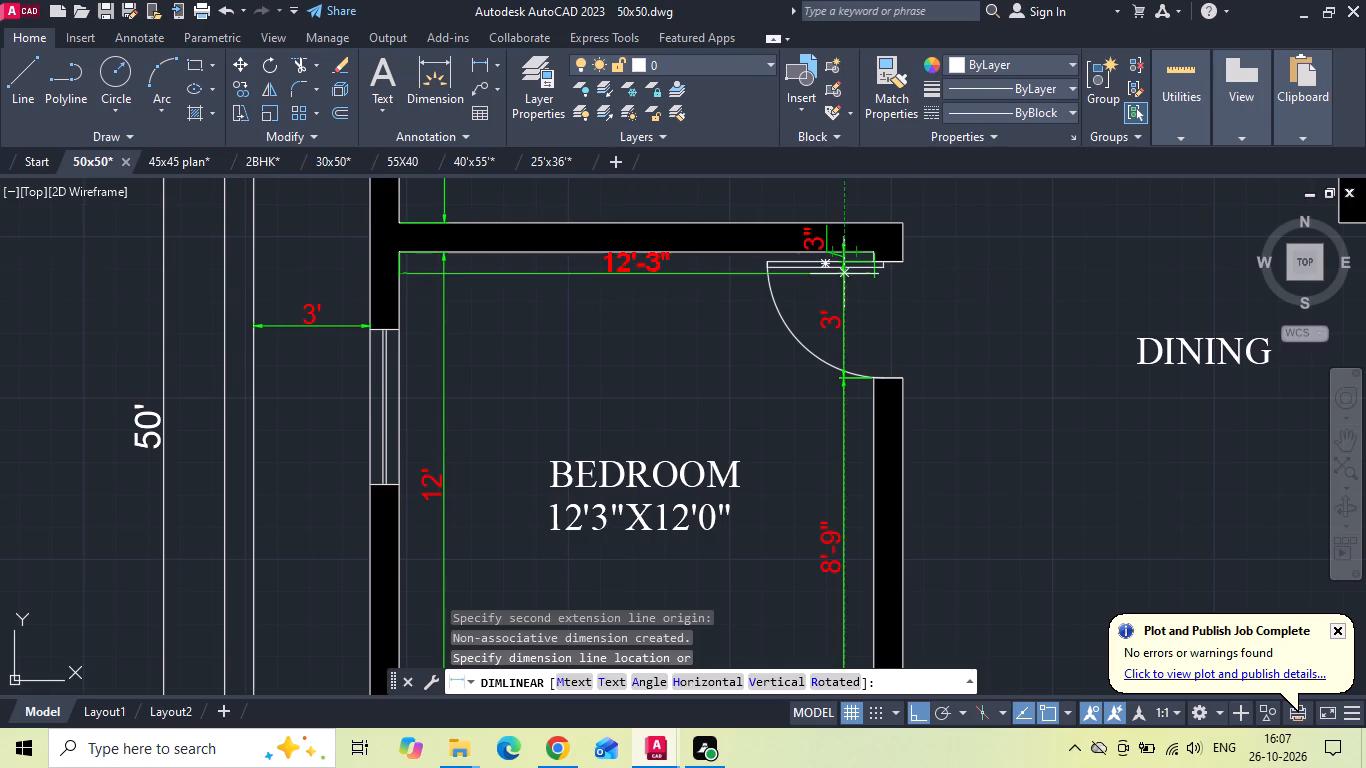
click(841, 280)
Add a vertical linear dimension along the foyer's left wall, from the bottom inner corner to the top inner corner.
scroll(502, 342, down, 3)
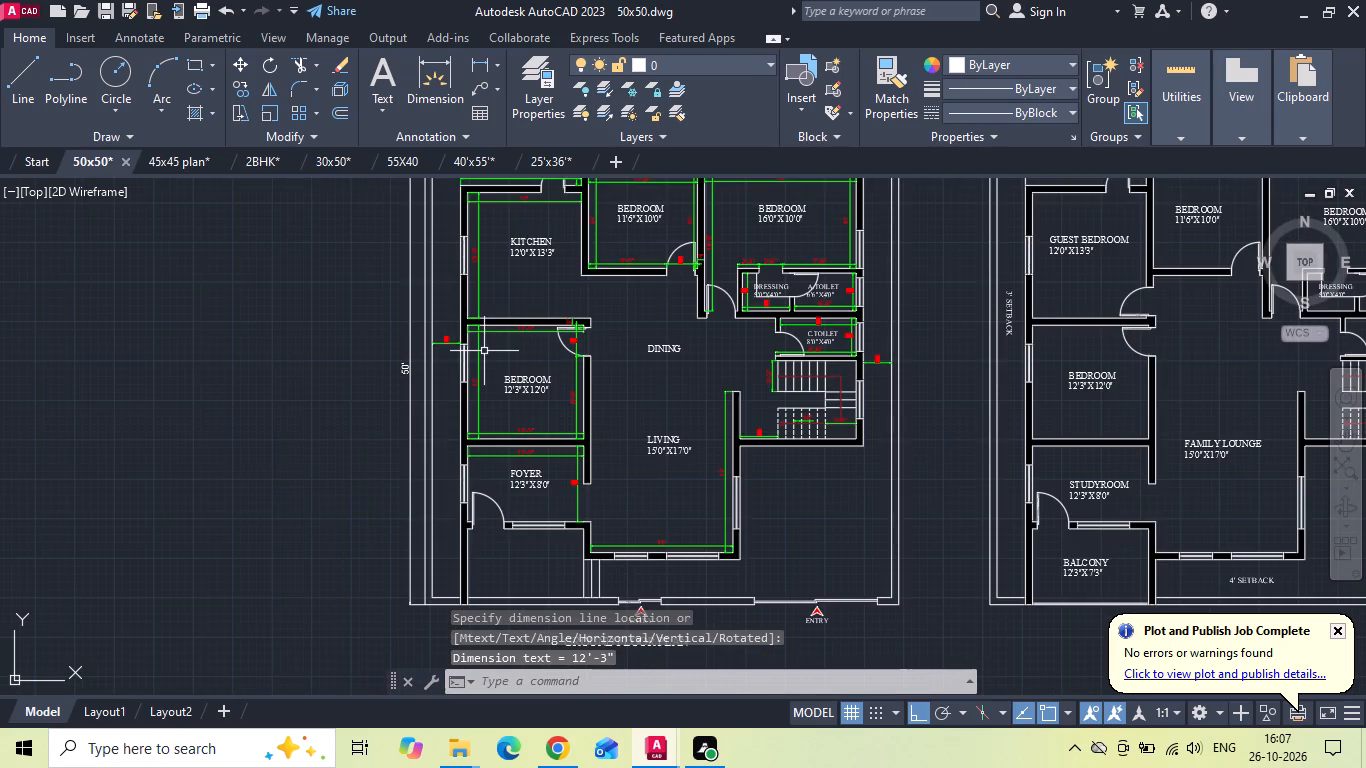
scroll(474, 565, up, 2)
click(480, 66)
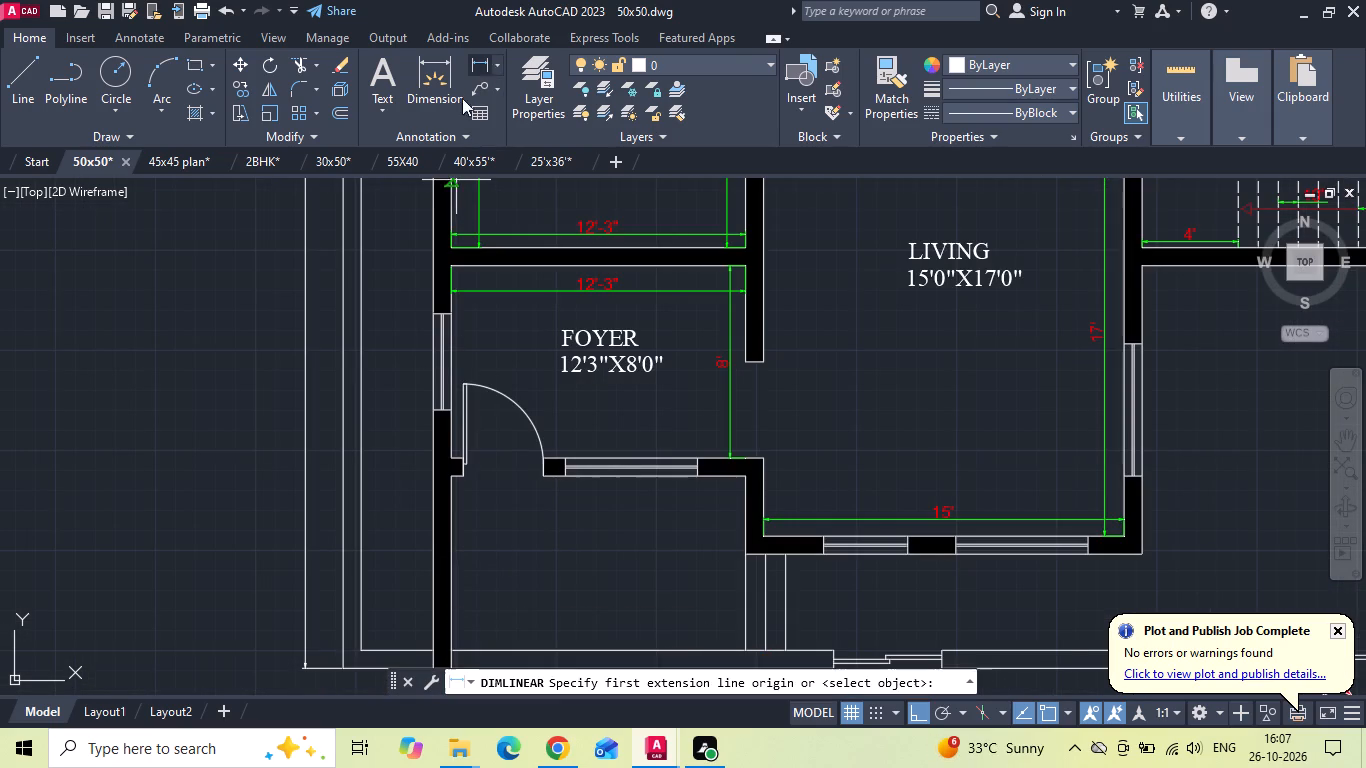
scroll(397, 396, up, 1)
drag(477, 497, 477, 495)
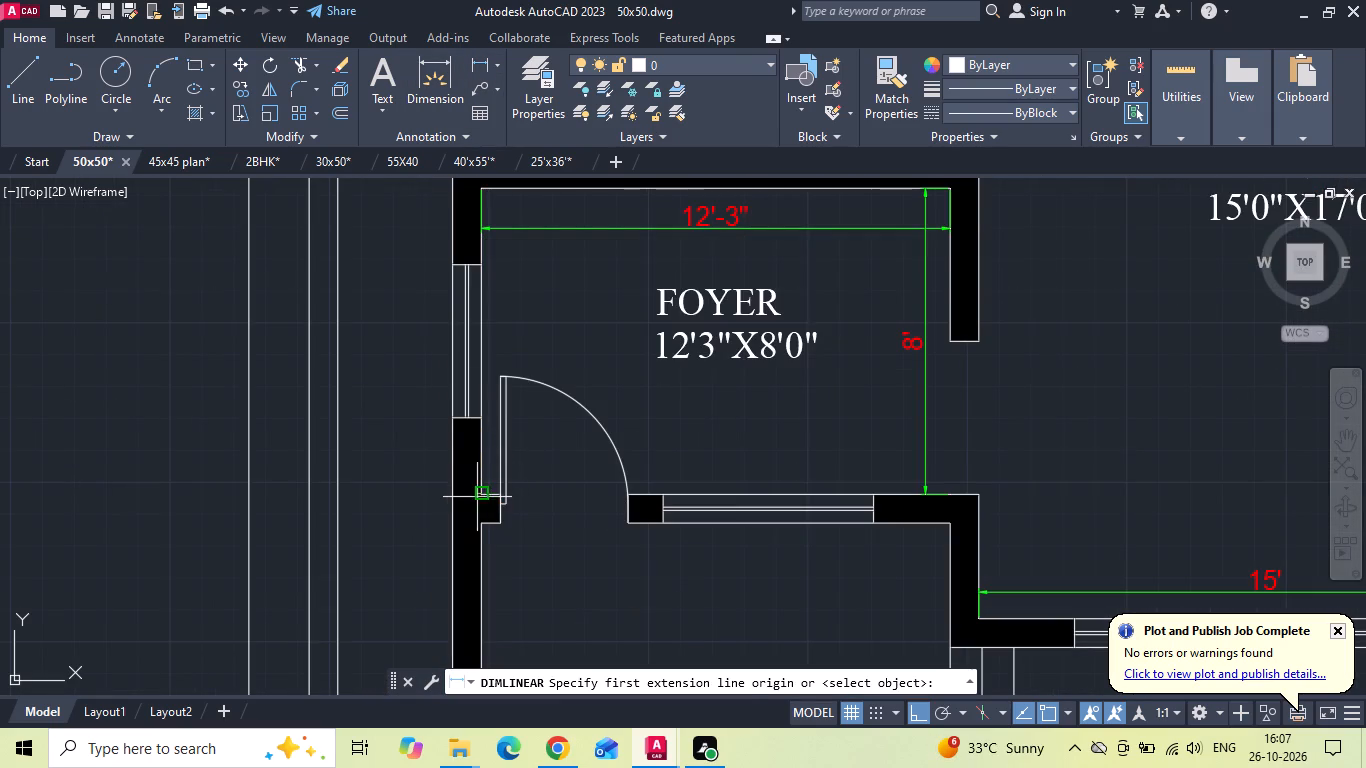
drag(477, 495, 485, 456)
click(484, 190)
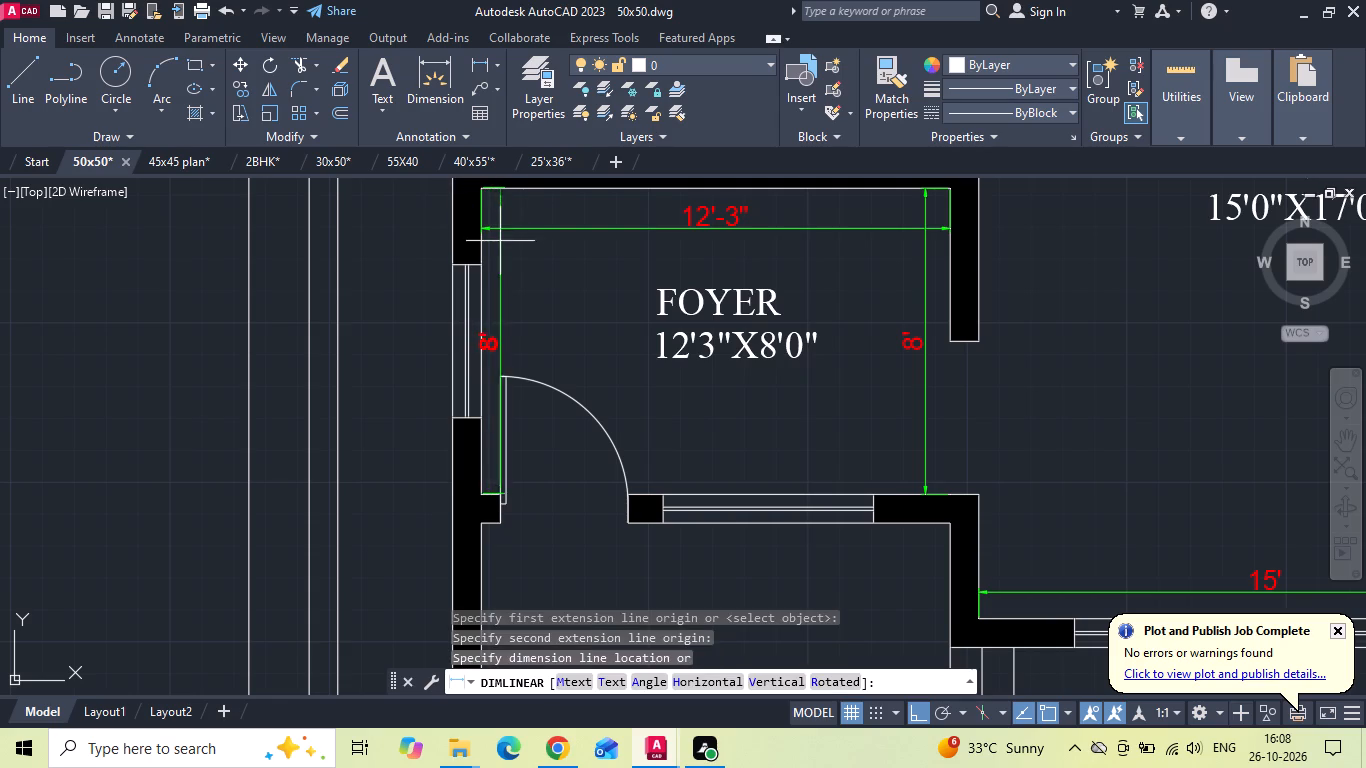
click(510, 248)
Dimension the short jamb on the foyer's bottom wall, from the left inner corner to the entrance door opening.
click(483, 64)
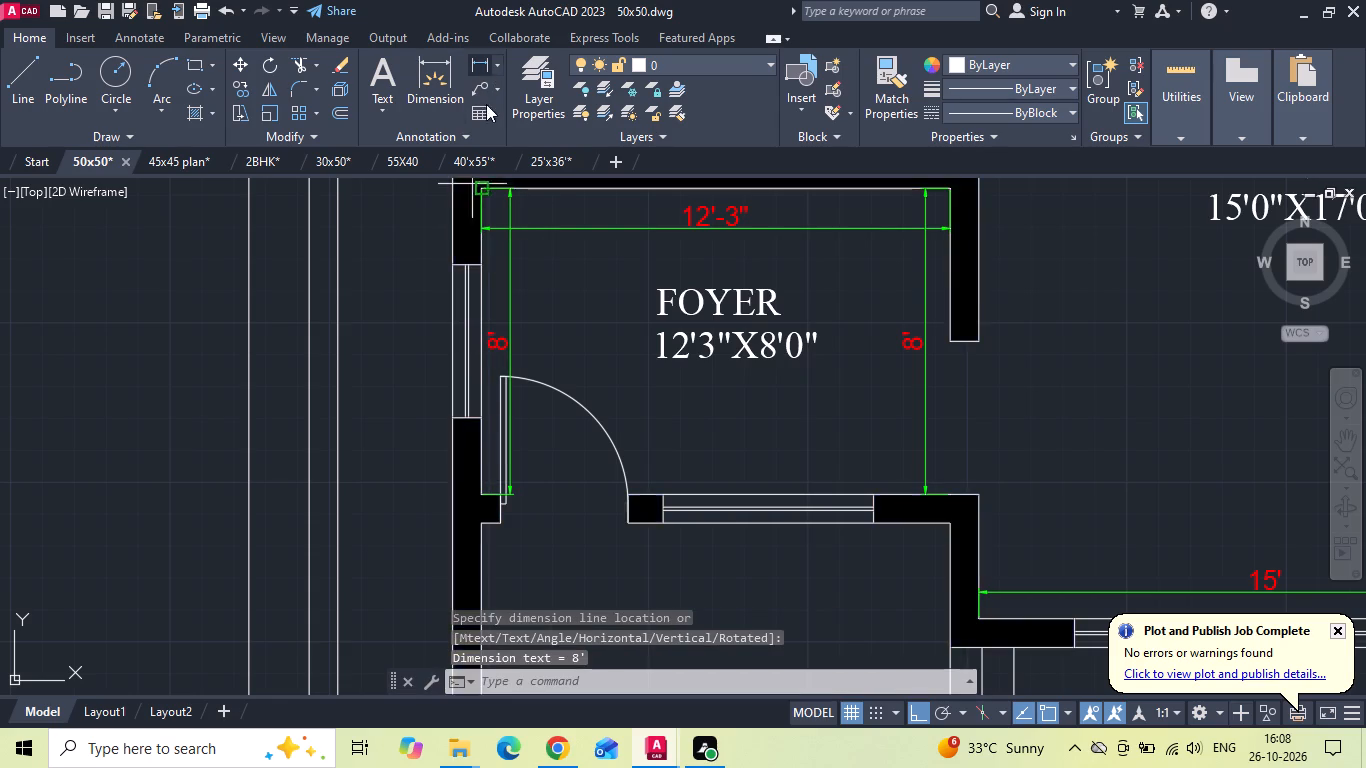
scroll(502, 403, up, 3)
scroll(468, 435, down, 2)
scroll(466, 505, up, 2)
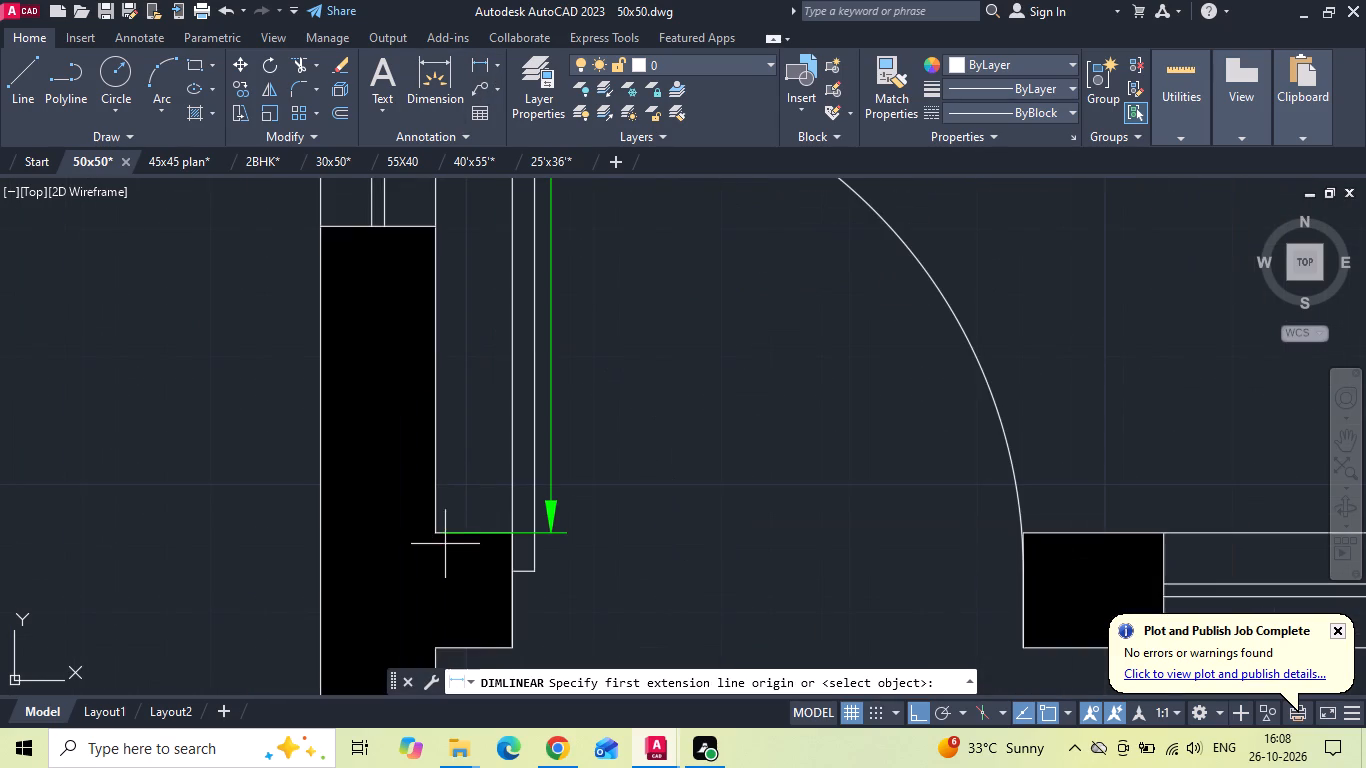
click(430, 527)
drag(515, 534, 520, 519)
click(534, 459)
Continue that dimension across the foyer's entrance door opening and along the windowed bottom wall to its living-side corner.
text(DIM)
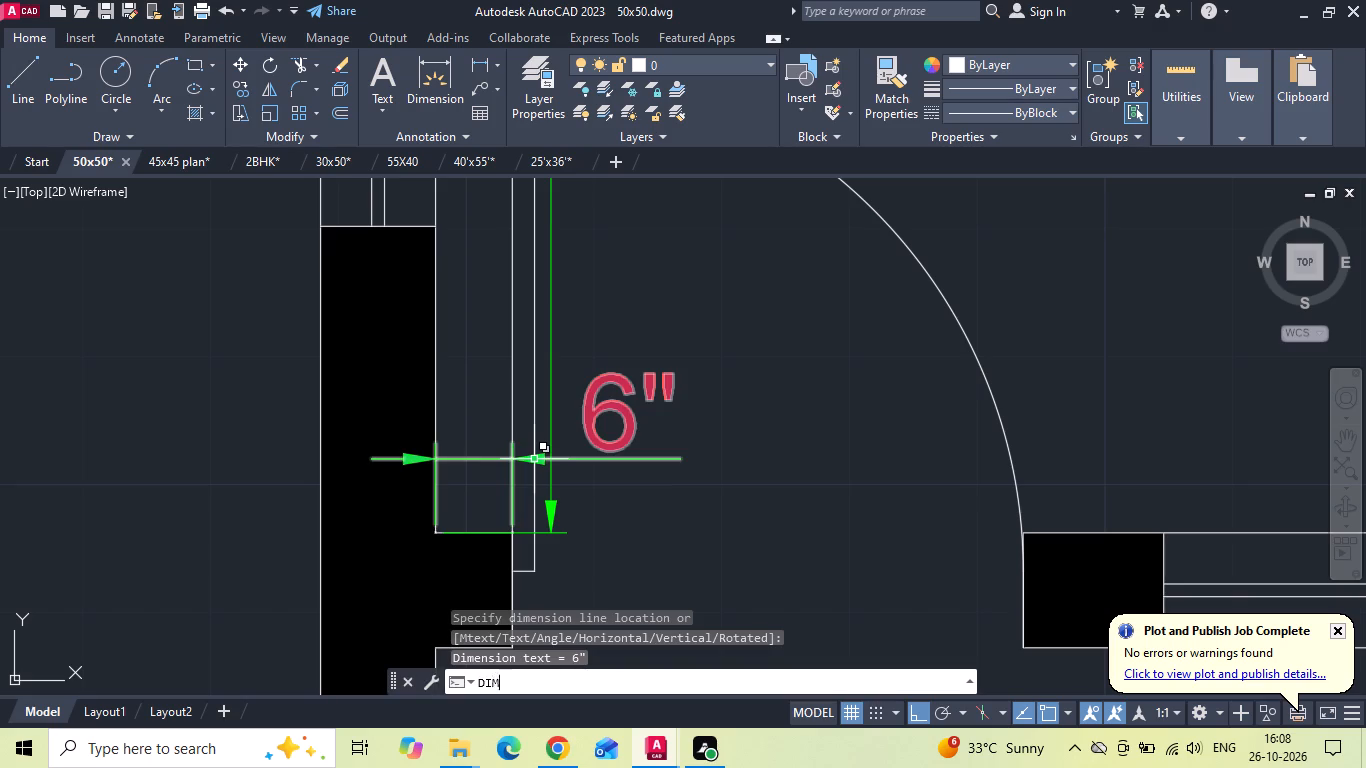
key(c)
text(NT)
key(space)
middle_drag(815, 449, 424, 309)
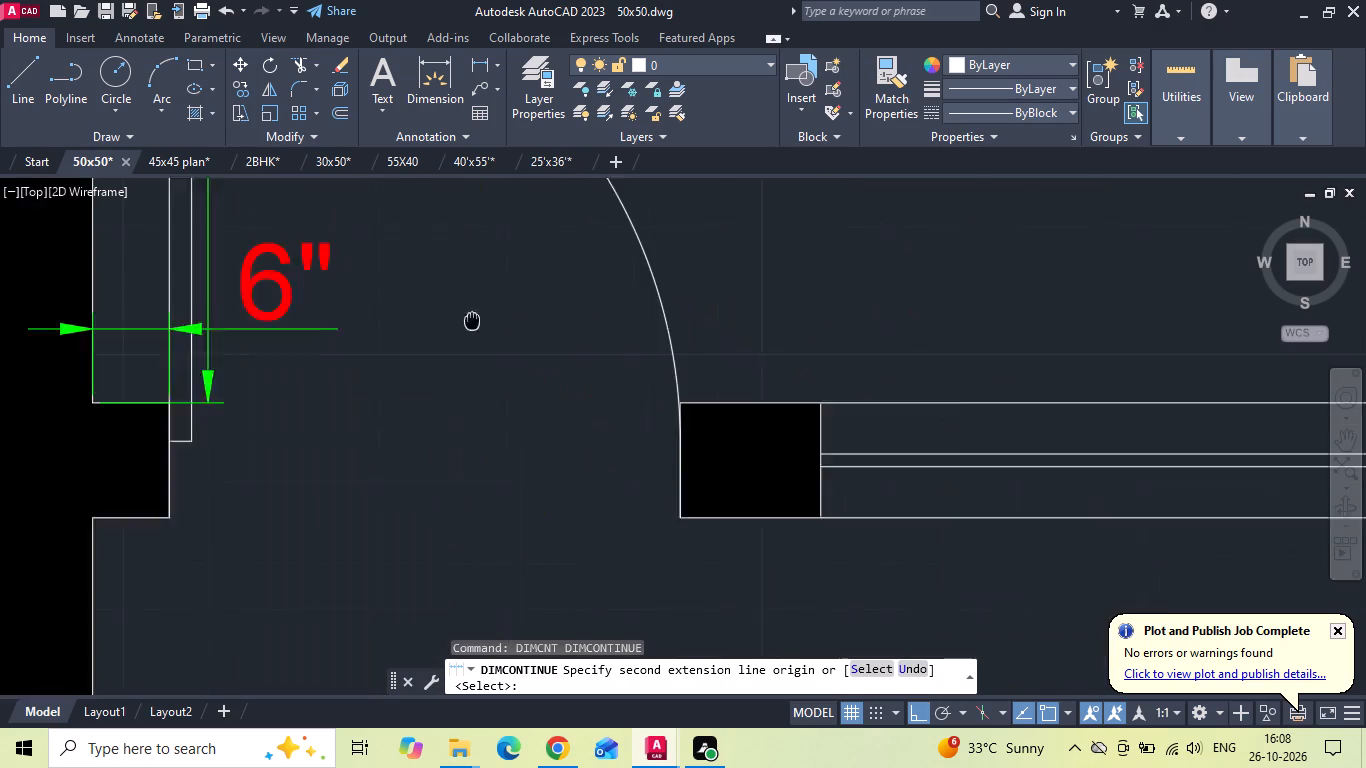
middle_drag(424, 309, 399, 303)
scroll(638, 373, up, 4)
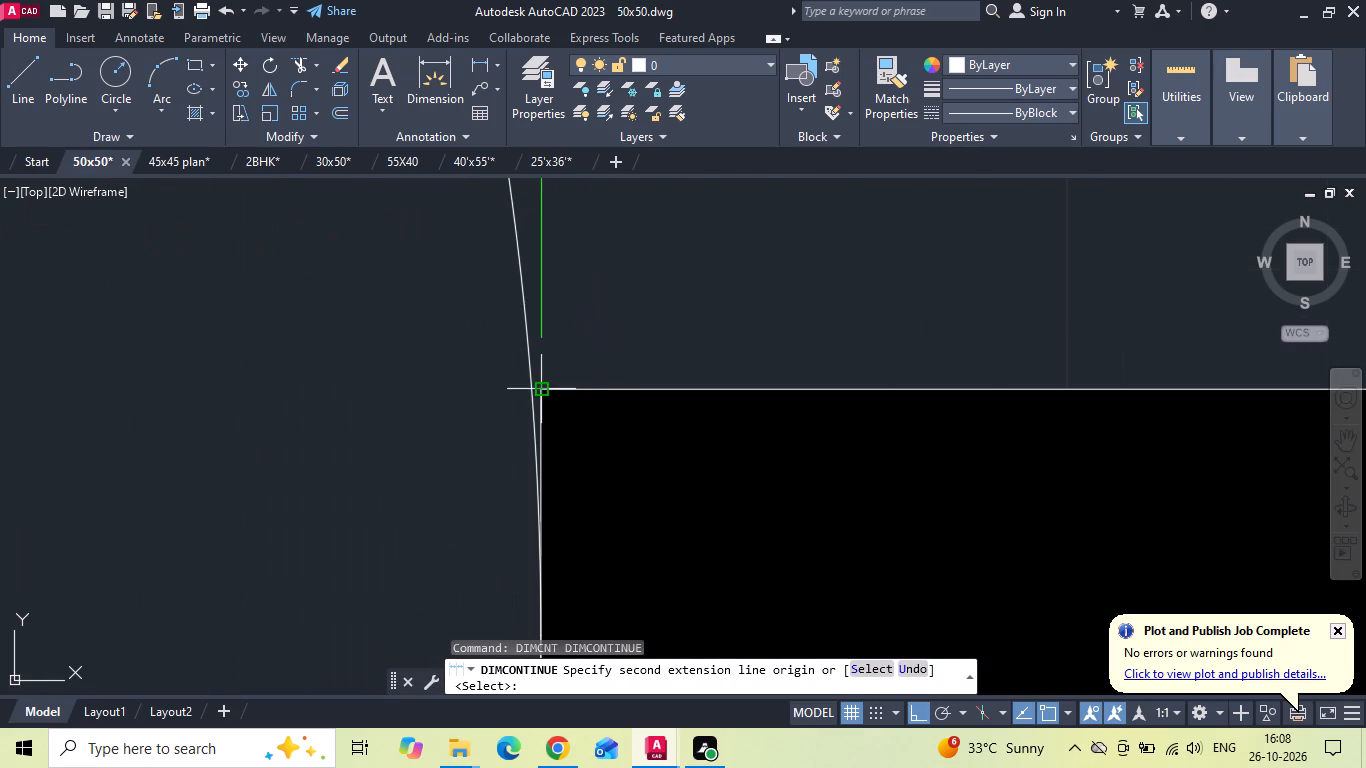
click(544, 386)
scroll(542, 390, down, 4)
scroll(856, 382, down, 2)
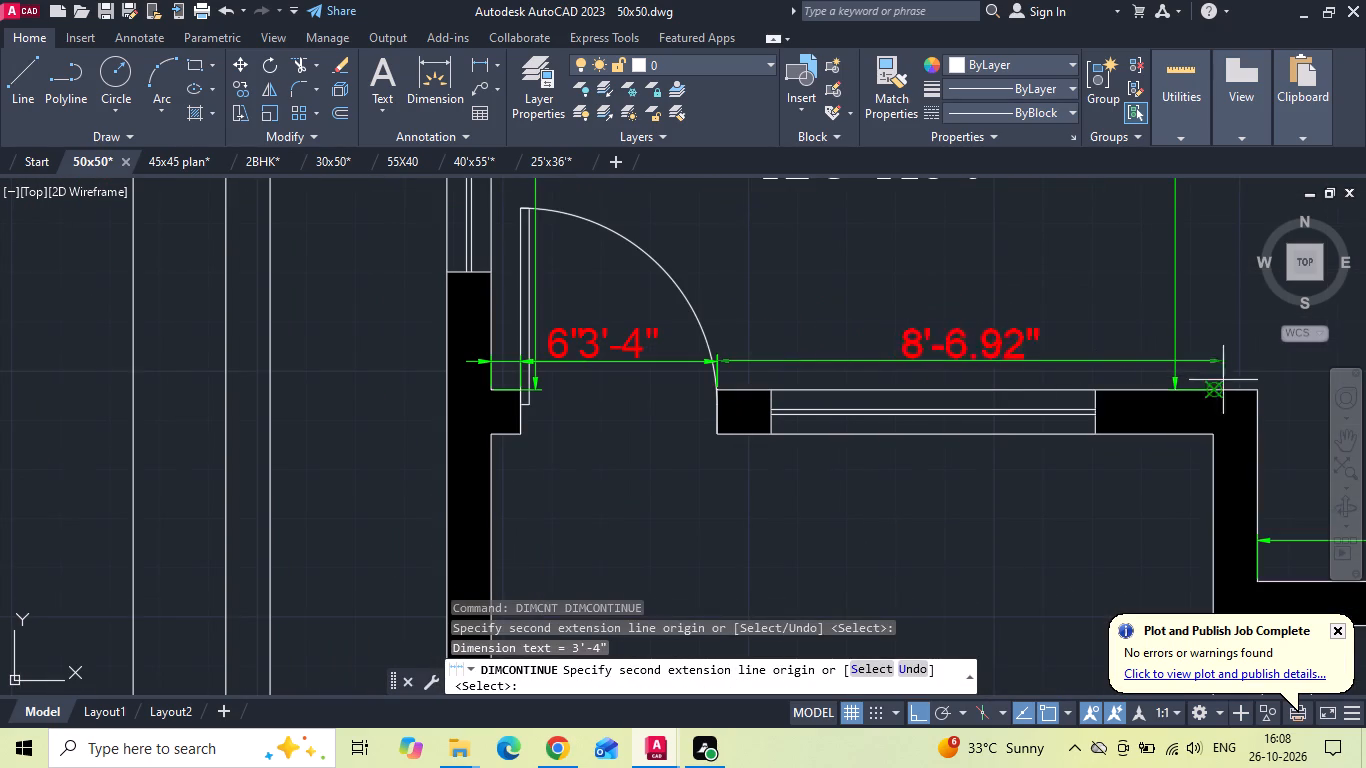
click(1256, 386)
key(Escape)
middle_drag(1203, 387, 633, 379)
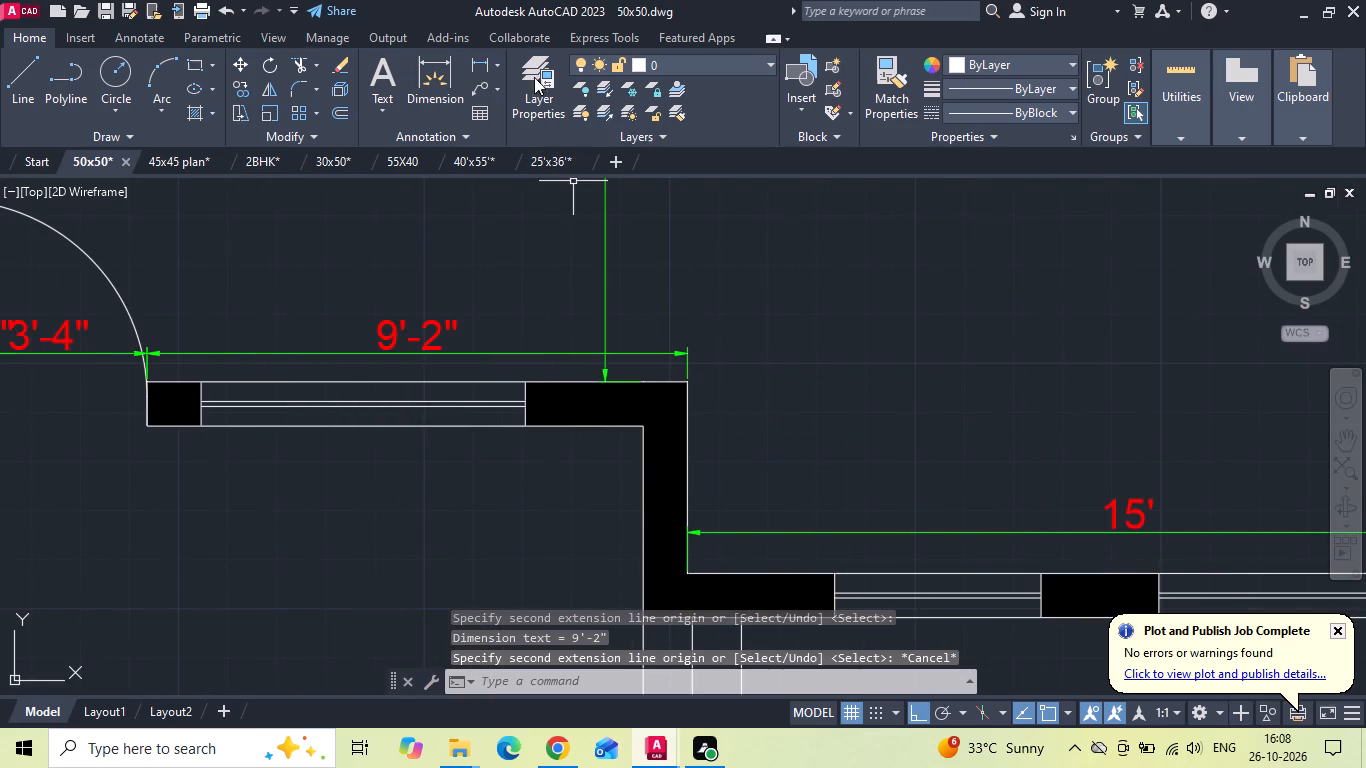
Add a vertical linear dimension along the living room's short bottom-left wall, from the foyer corner down to the living room's inner corner.
click(482, 58)
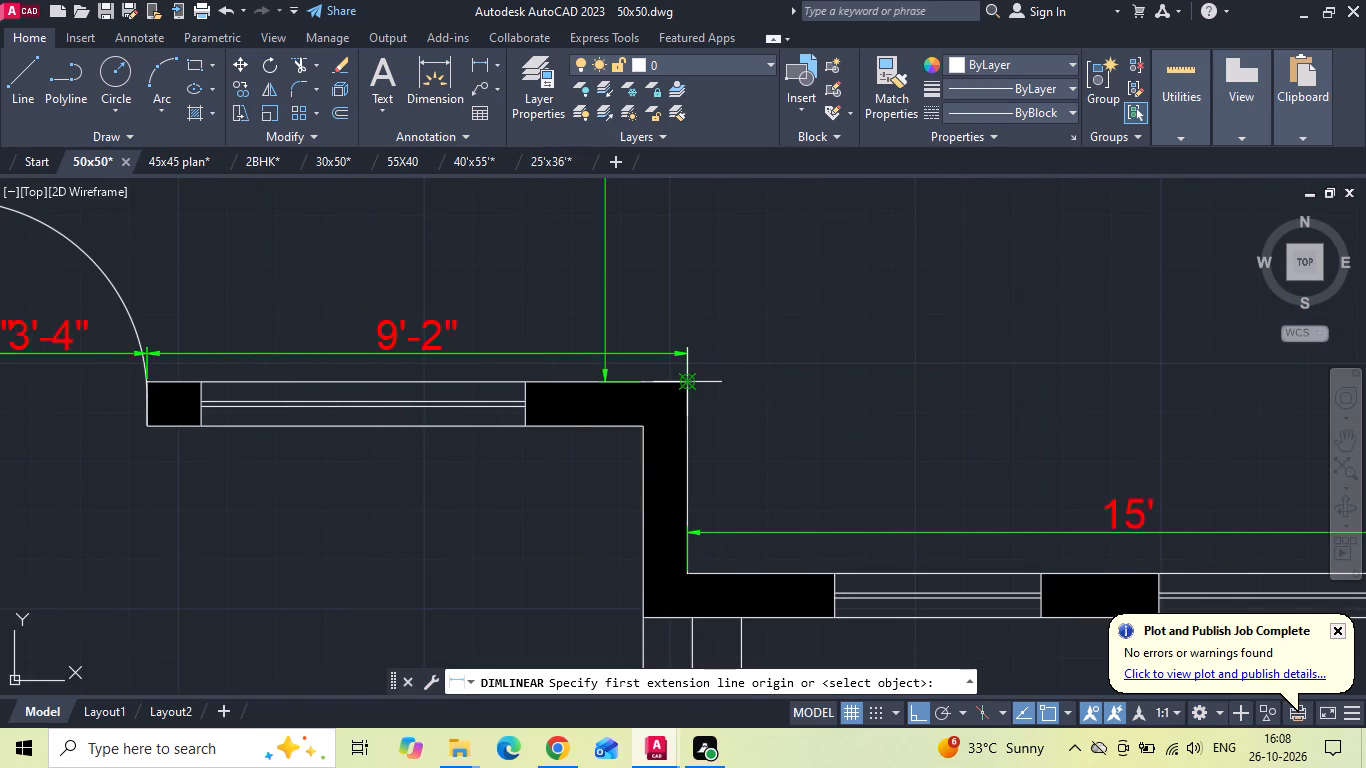
click(687, 383)
click(688, 573)
click(735, 533)
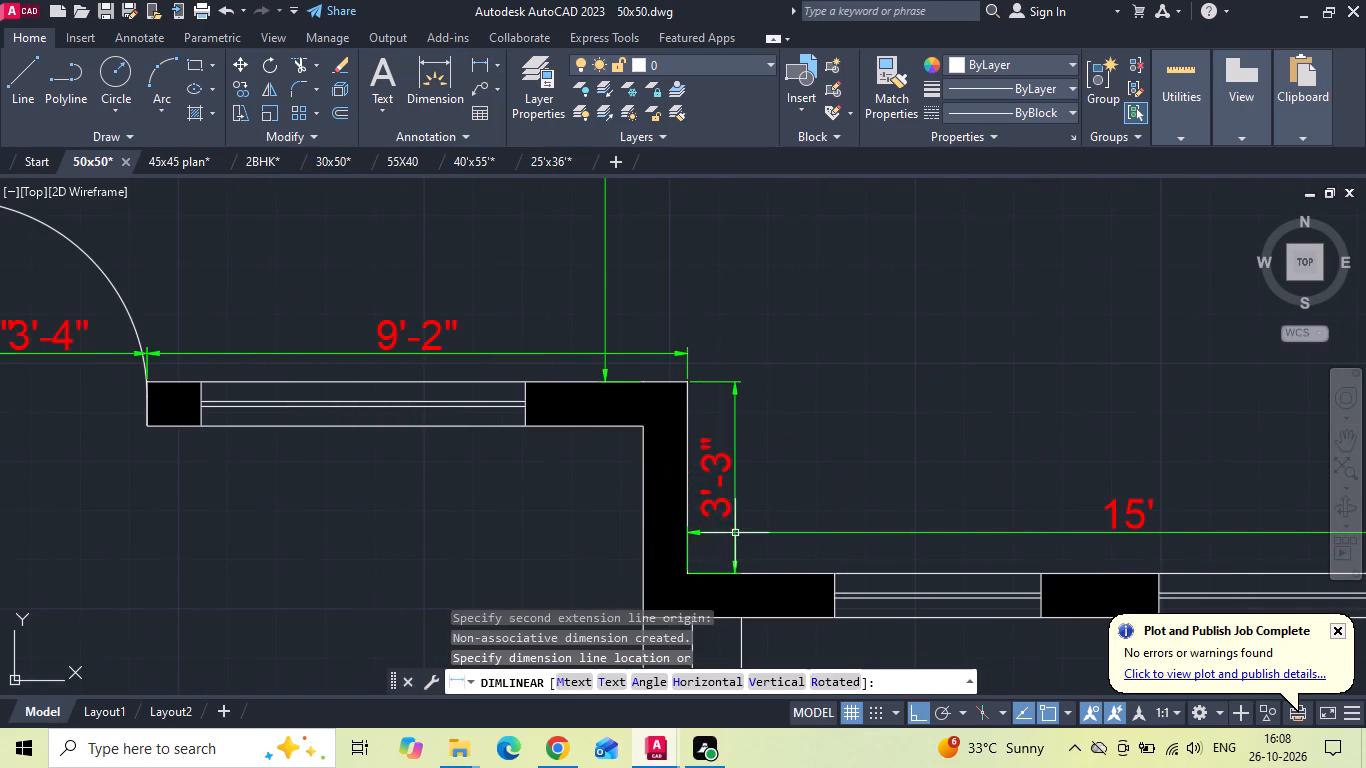
Add a vertical linear dimension across the opening between foyer and living, from the foyer's bottom wall corner up to the wall end.
scroll(611, 491, down, 3)
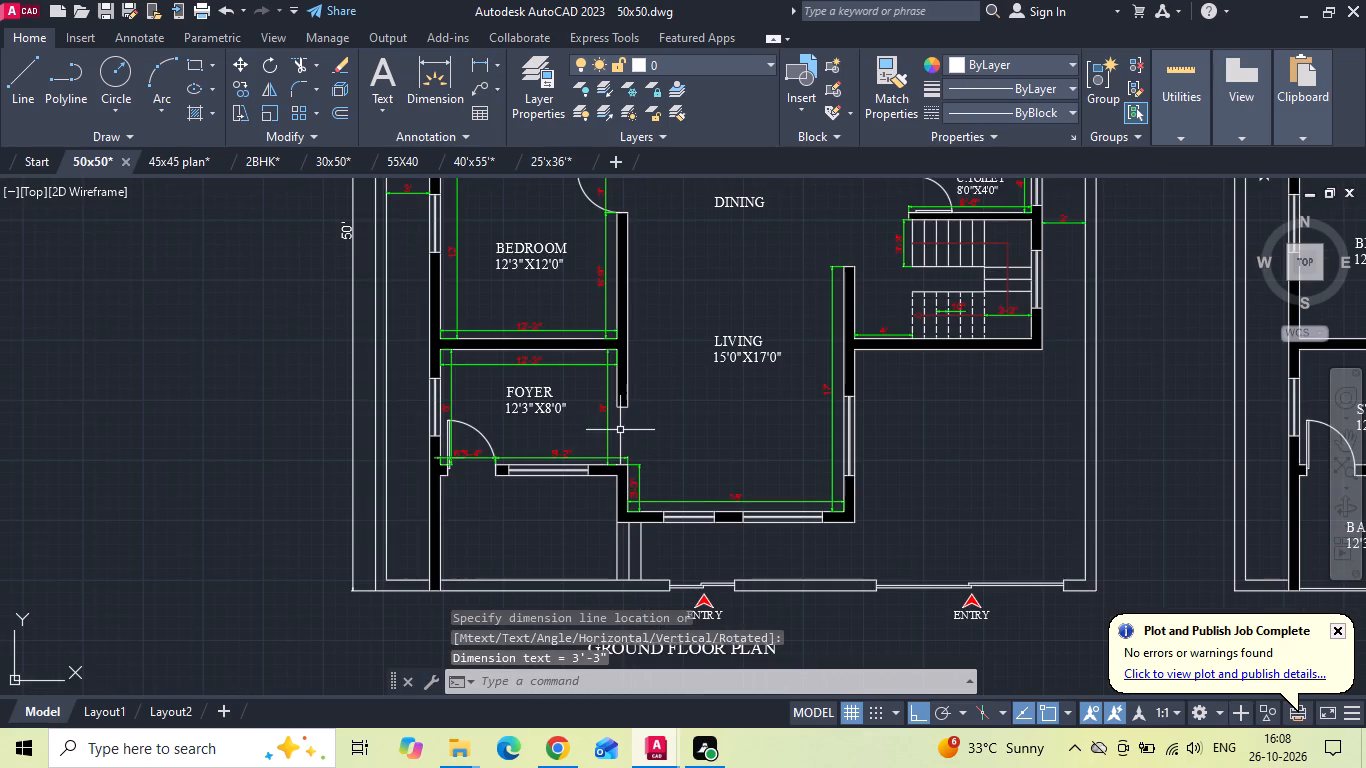
key(space)
scroll(633, 453, up, 1)
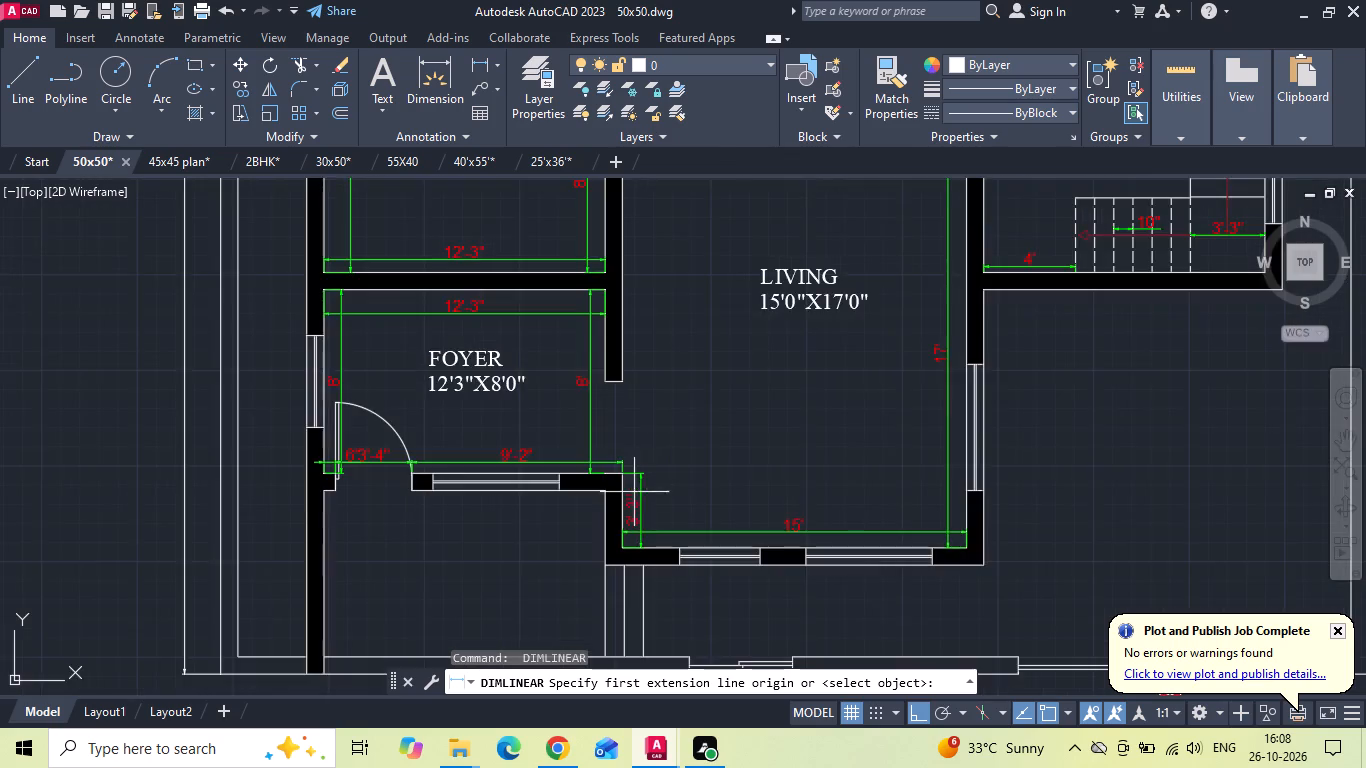
scroll(631, 497, up, 2)
click(604, 436)
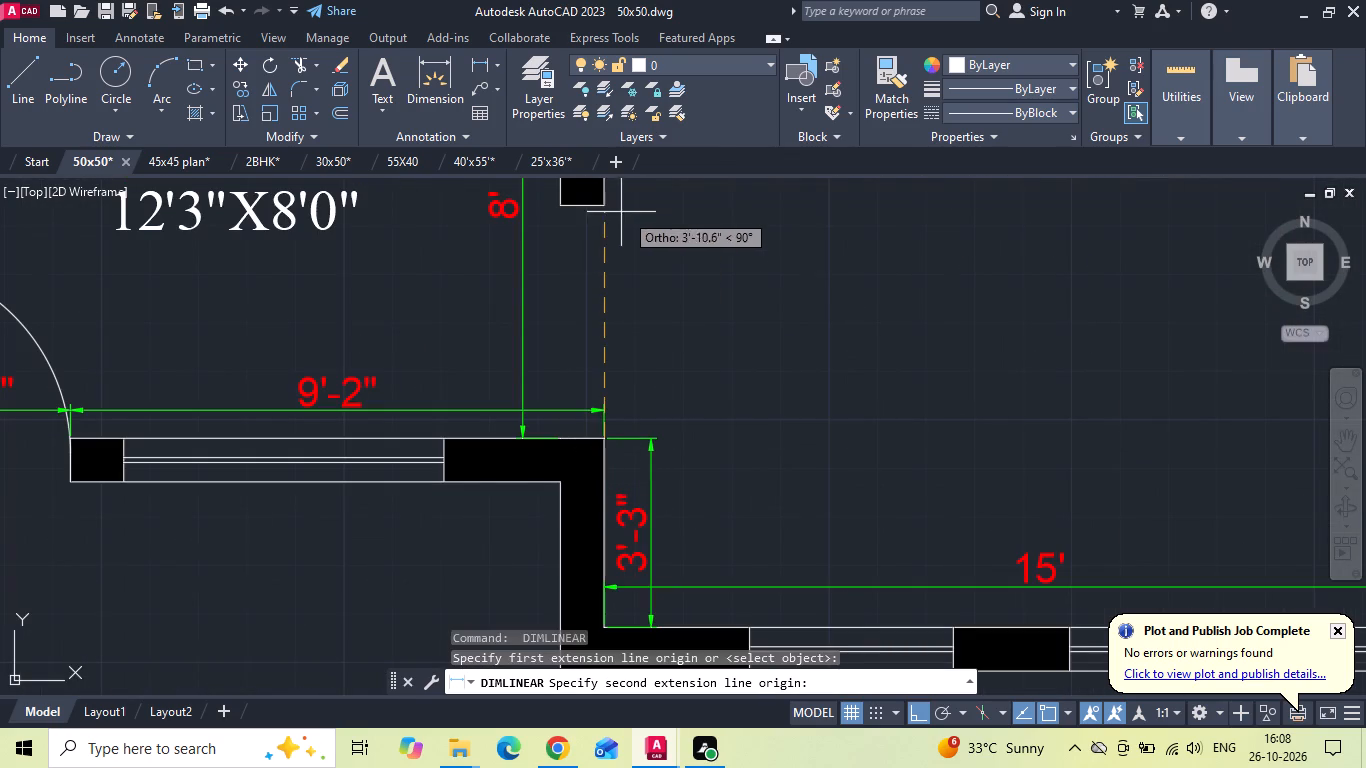
click(601, 209)
click(631, 250)
Continue that dimension upward along the foyer and bedroom wall, across the bedroom door and wall end, to the 11'6"X10'0" bedroom's bottom wall.
text(DIMCNT)
key(space)
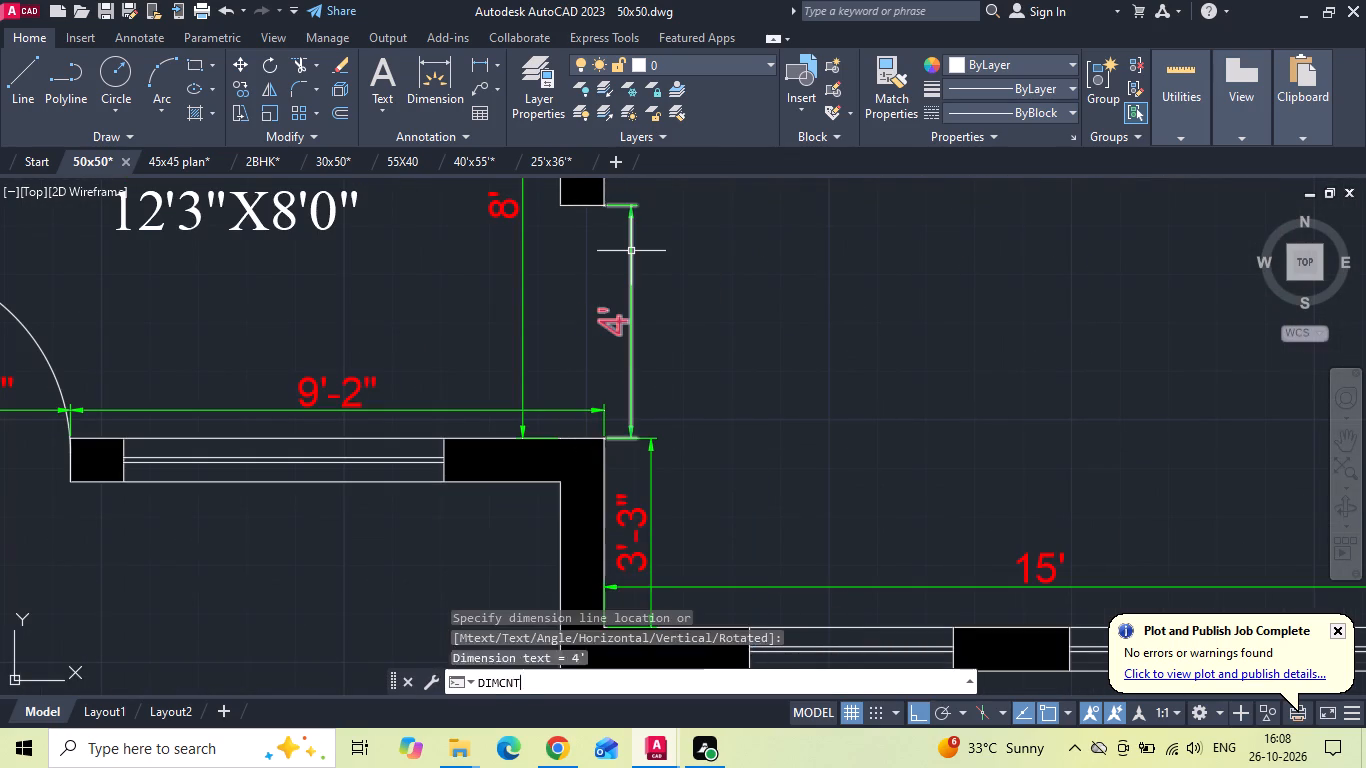
middle_drag(695, 203, 693, 448)
scroll(687, 476, down, 1)
middle_drag(645, 215, 642, 507)
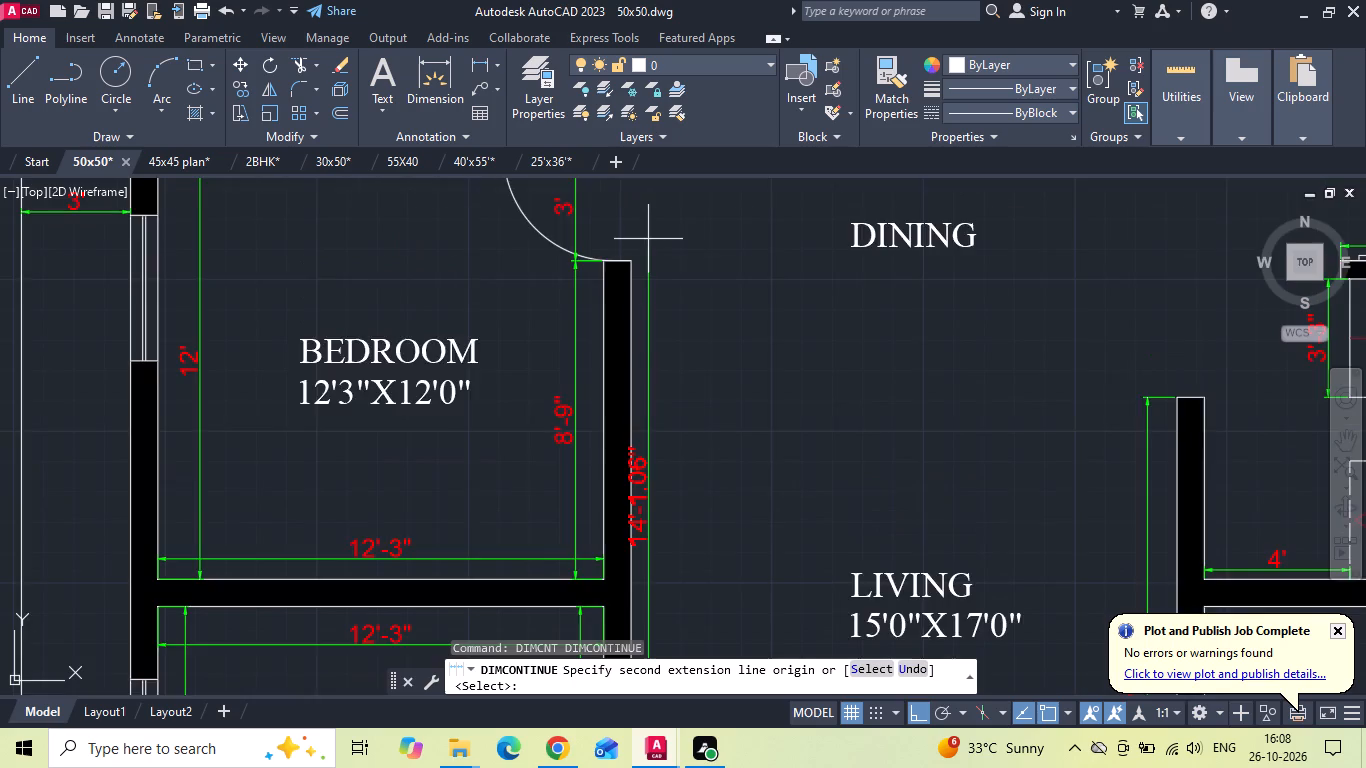
scroll(648, 239, up, 4)
click(552, 300)
scroll(659, 360, down, 1)
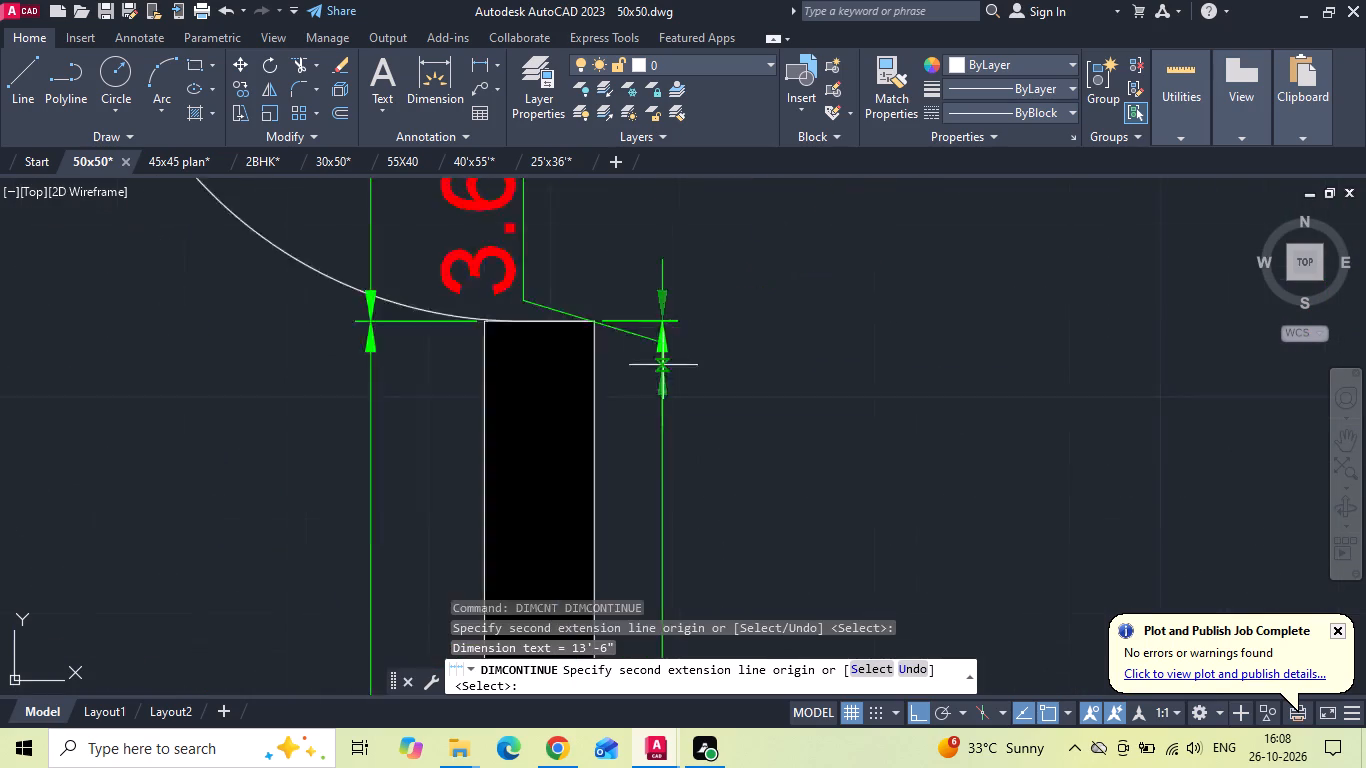
scroll(674, 375, down, 4)
scroll(673, 293, up, 2)
scroll(699, 447, up, 2)
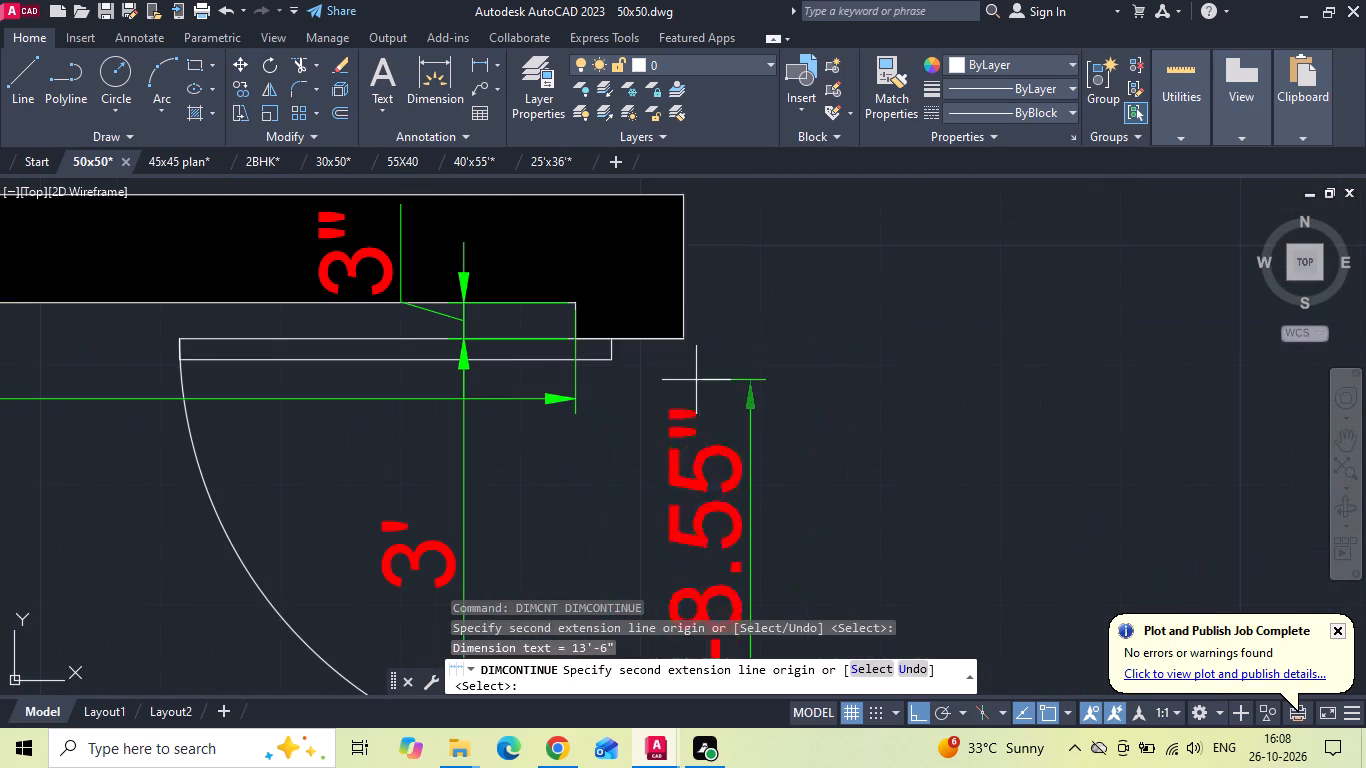
click(683, 340)
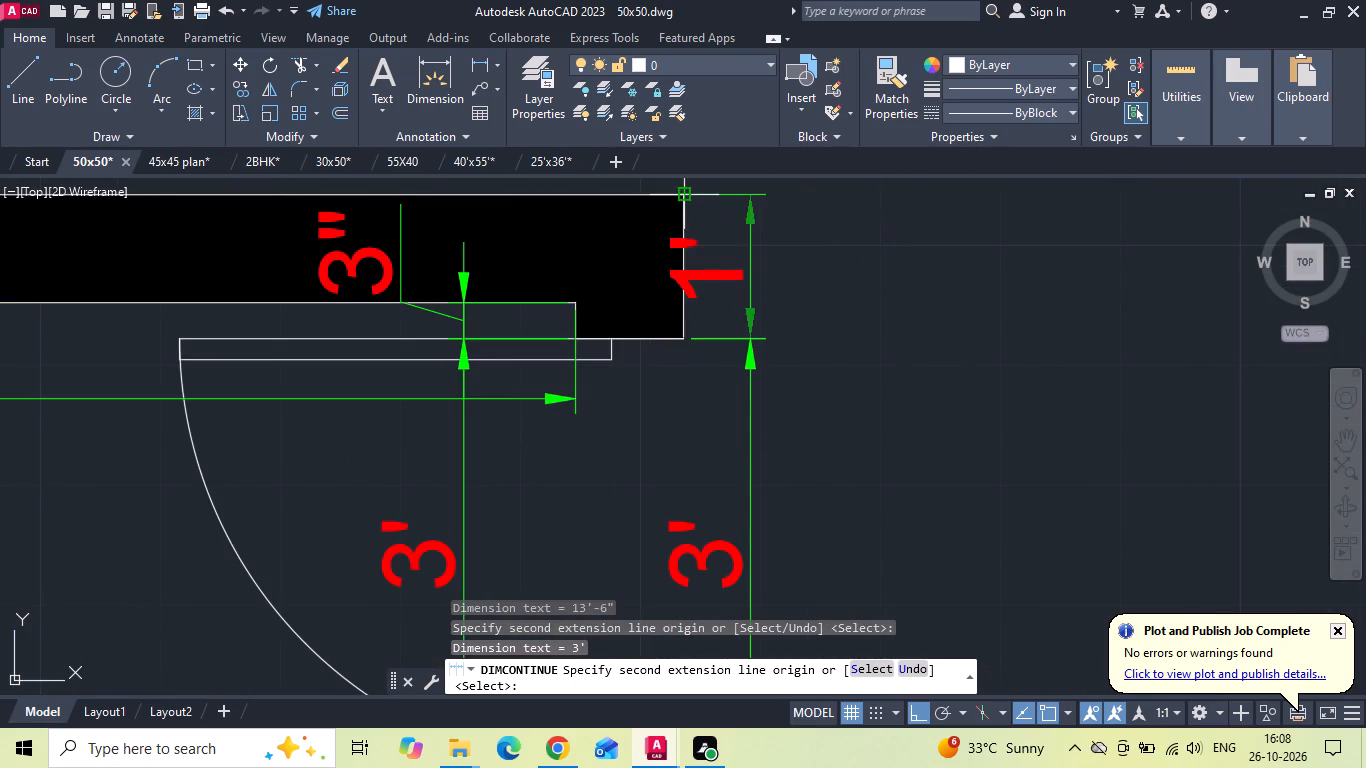
click(679, 195)
middle_drag(686, 244, 675, 449)
scroll(648, 567, down, 2)
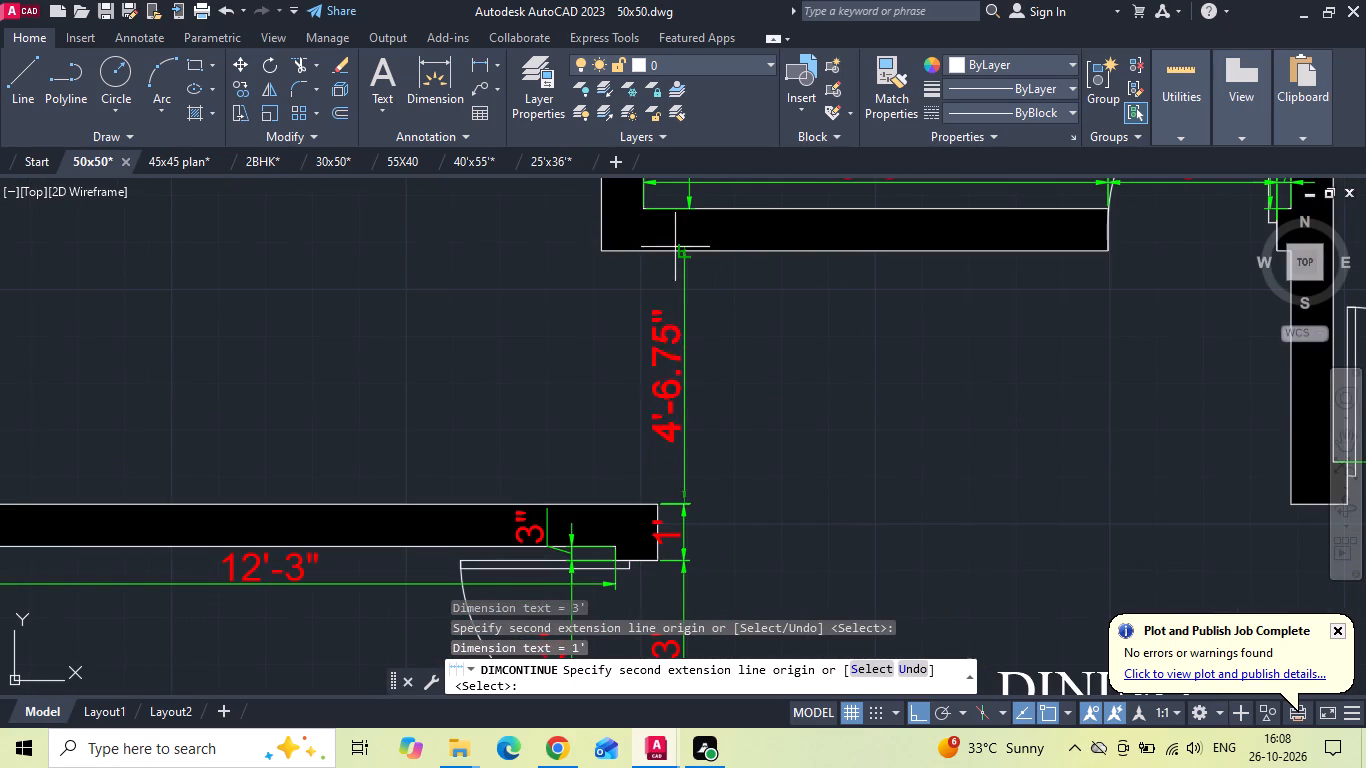
click(682, 252)
key(Escape)
Shift the long foyer-bedroom wall dimension and the foyer opening dimension slightly farther into the living room, with their lines aligned.
scroll(683, 253, down, 2)
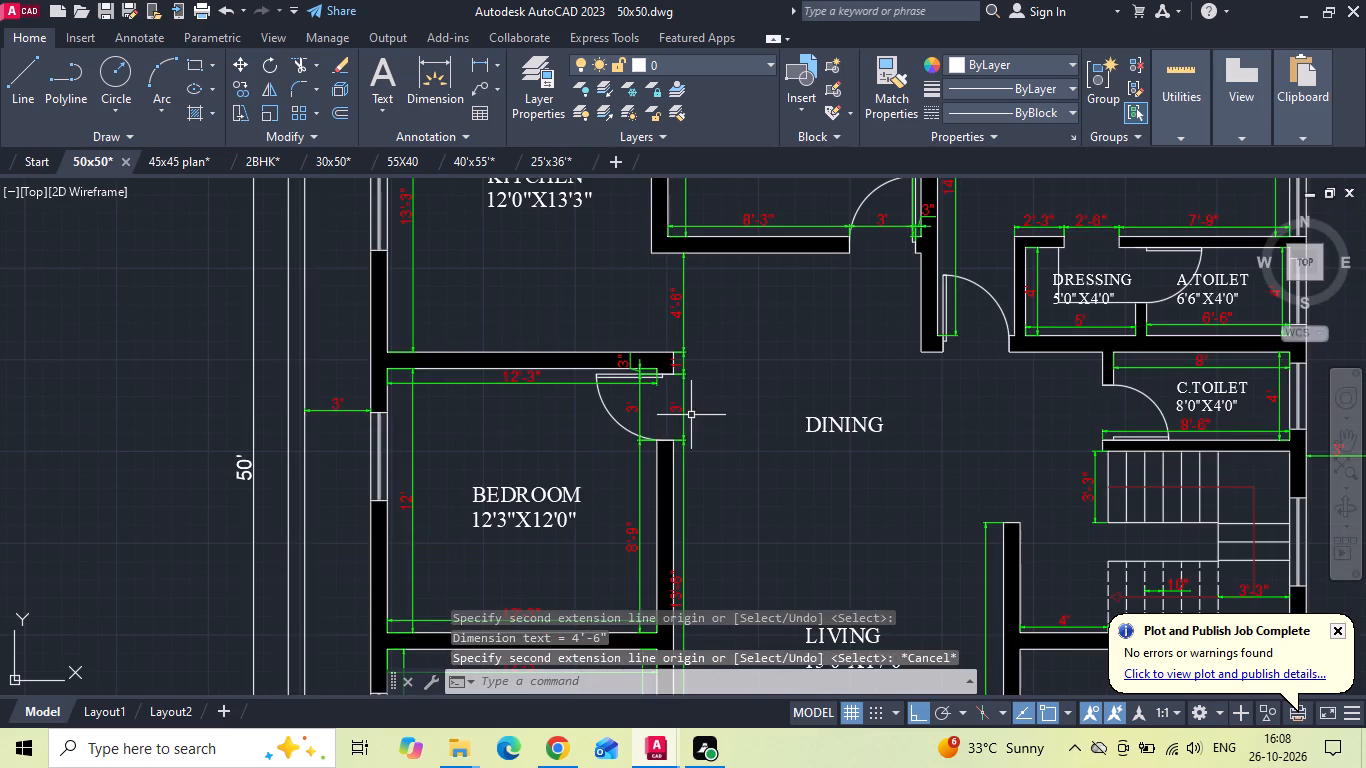
middle_drag(706, 415, 701, 382)
scroll(668, 349, up, 2)
scroll(699, 297, down, 2)
scroll(696, 549, up, 3)
scroll(675, 312, down, 3)
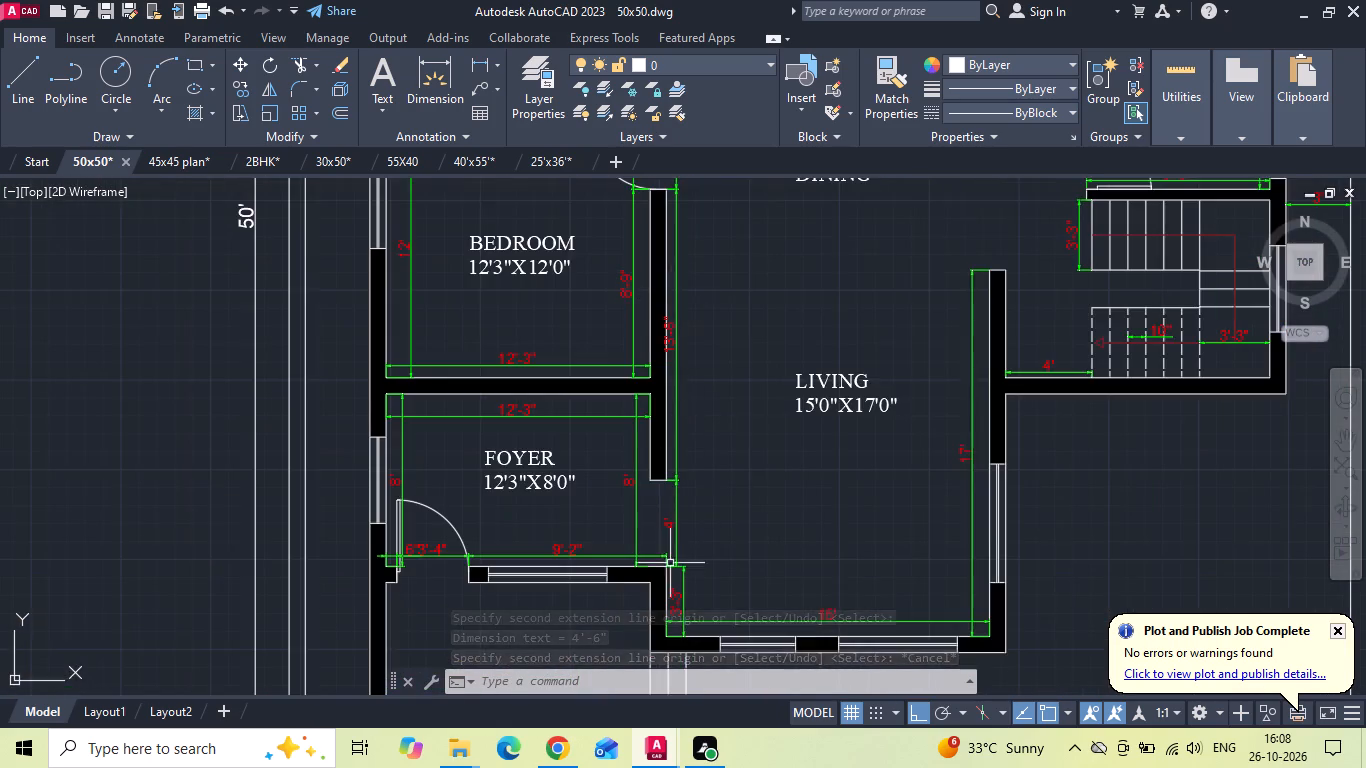
scroll(670, 570, up, 2)
scroll(669, 335, up, 2)
drag(702, 310, 680, 298)
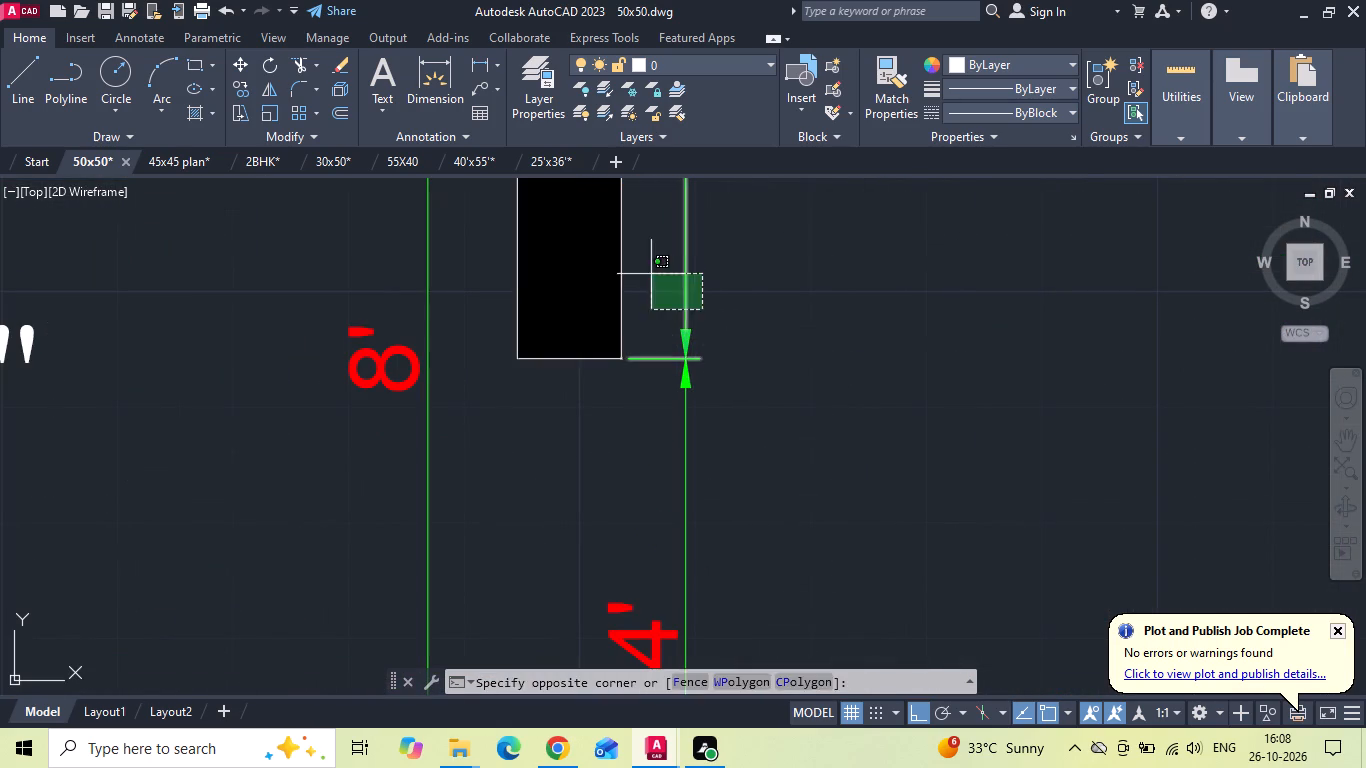
click(651, 272)
scroll(729, 260, down, 2)
scroll(714, 299, up, 2)
drag(705, 298, 716, 298)
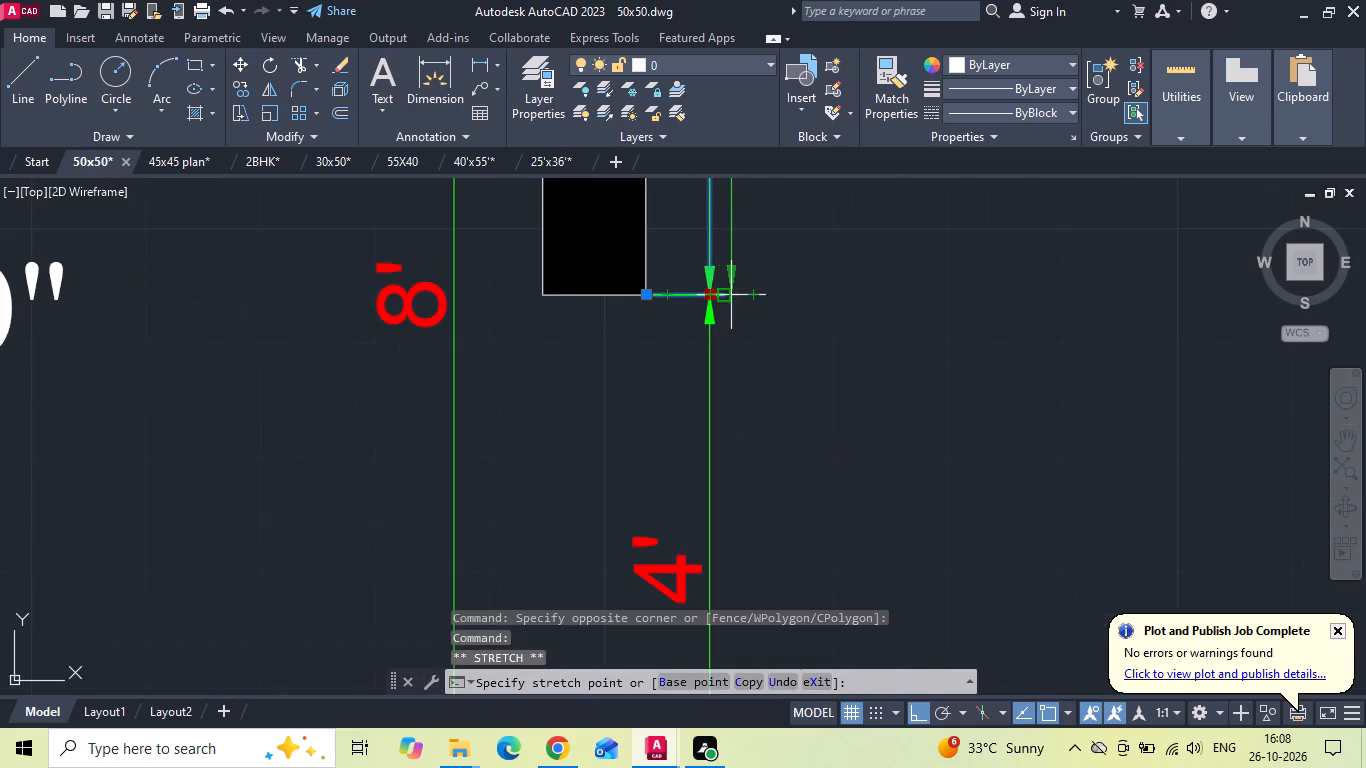
click(738, 295)
click(719, 335)
click(707, 338)
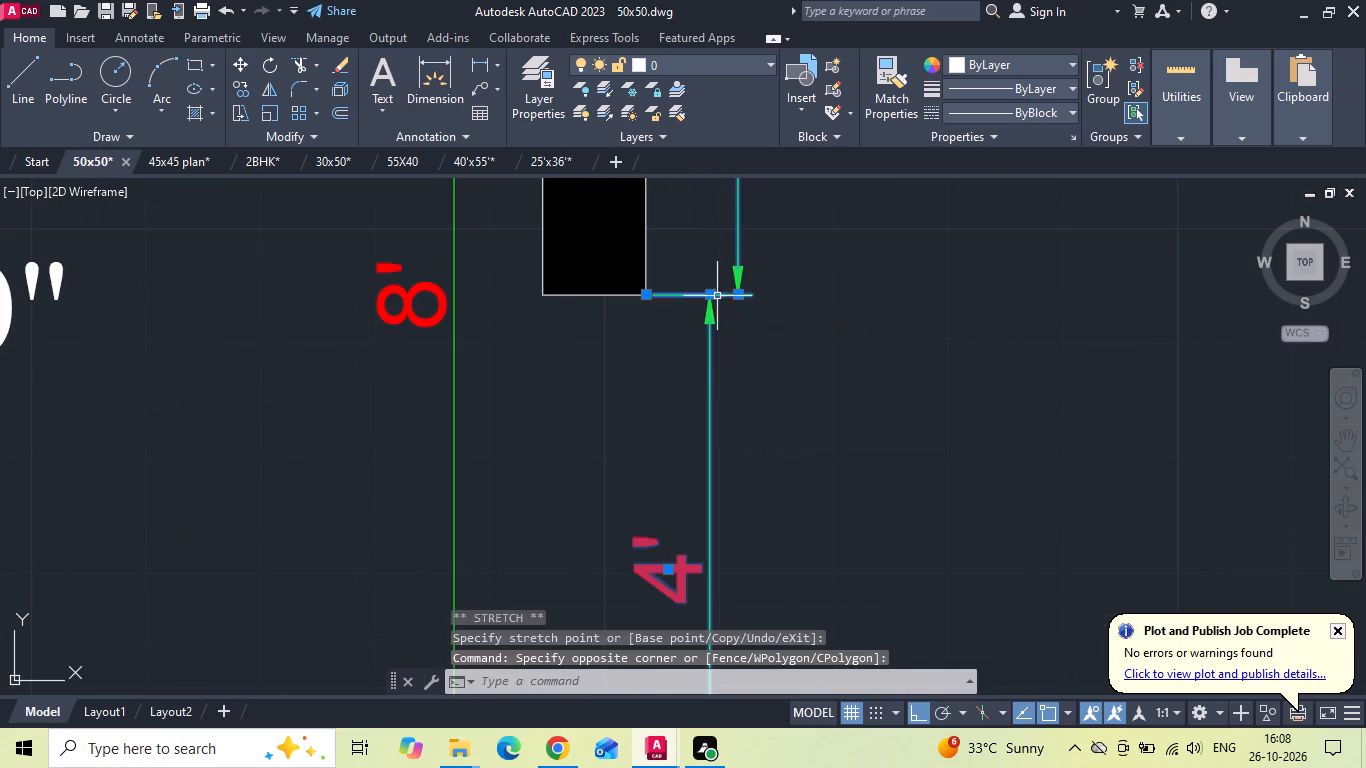
click(710, 295)
click(743, 297)
scroll(706, 416, down, 2)
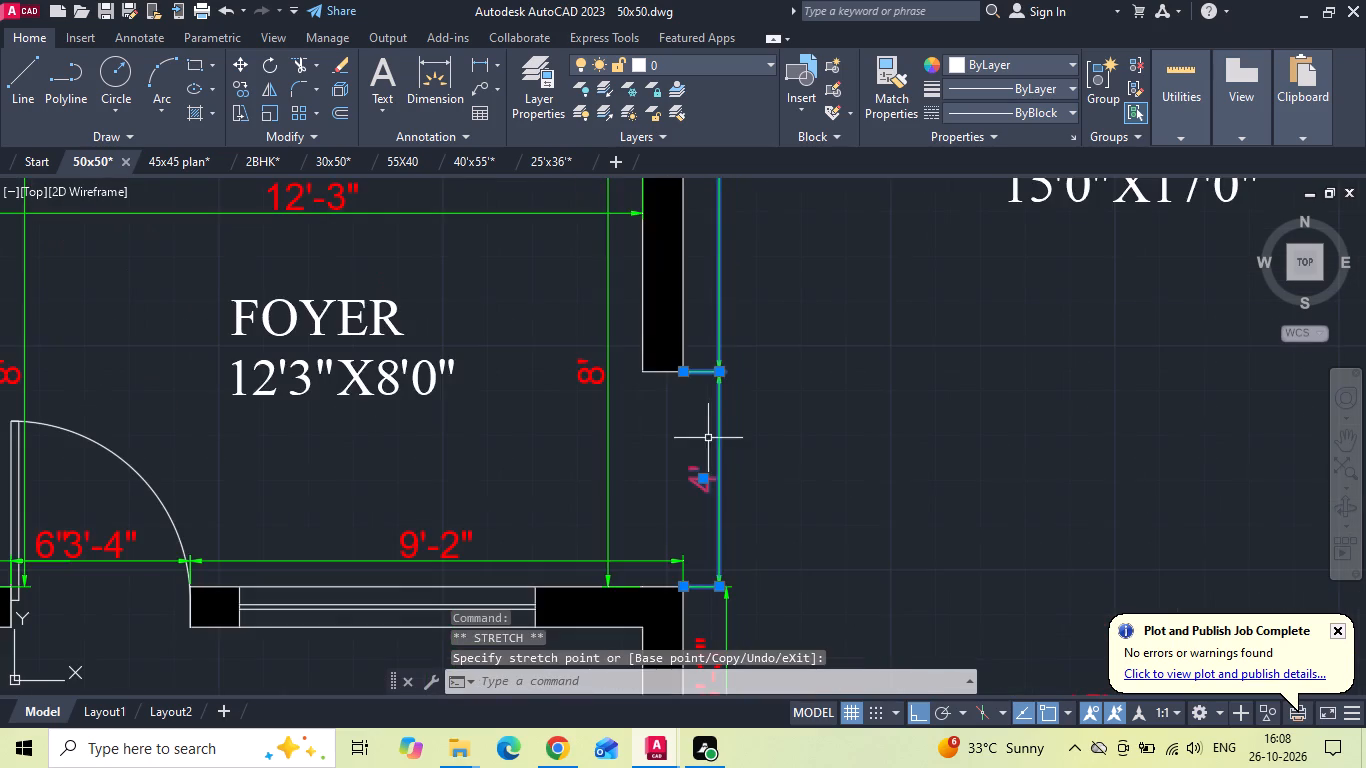
Align the bedroom door, wall-end and passage dimensions above with the shifted wall dimension line.
middle_drag(725, 304, 718, 532)
middle_drag(690, 312, 685, 538)
middle_drag(691, 253, 692, 572)
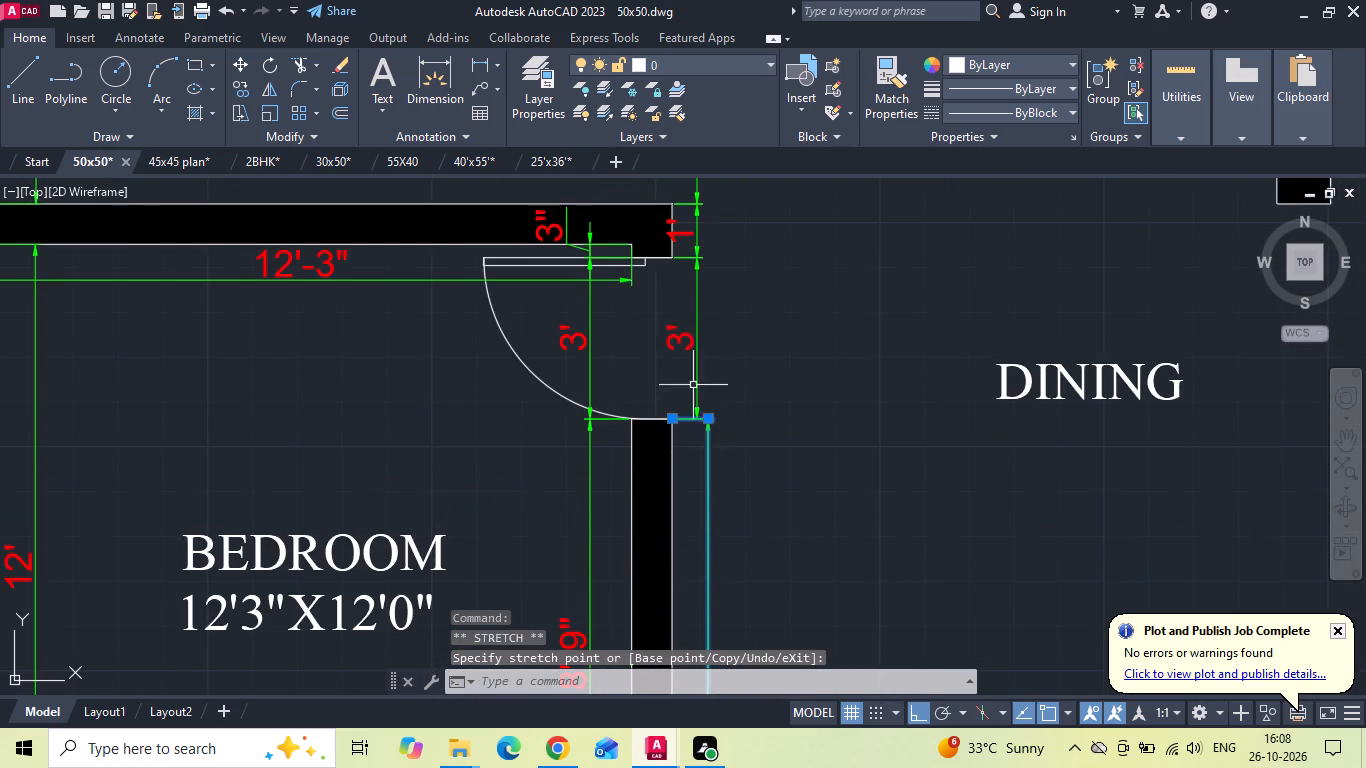
scroll(680, 252, up, 2)
scroll(685, 238, down, 1)
click(700, 352)
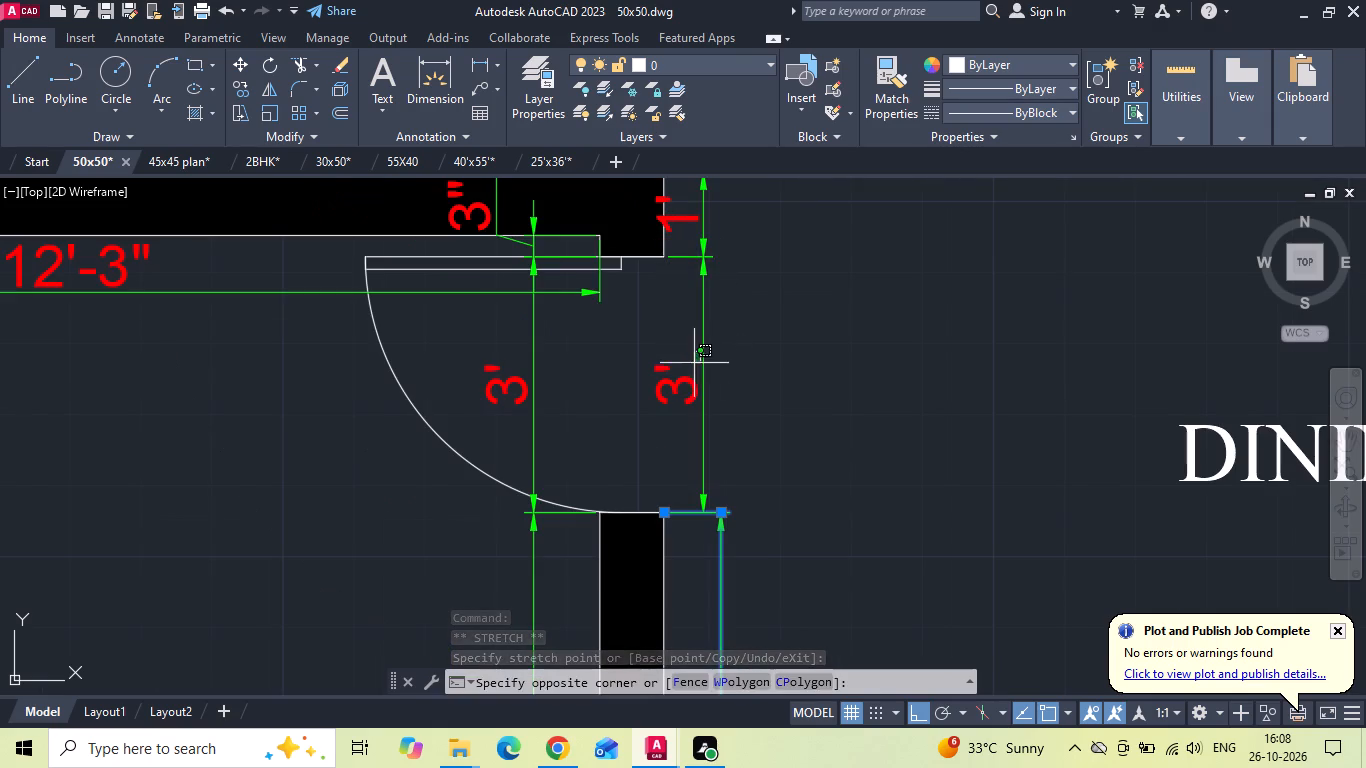
click(680, 452)
scroll(706, 516, up, 1)
click(699, 509)
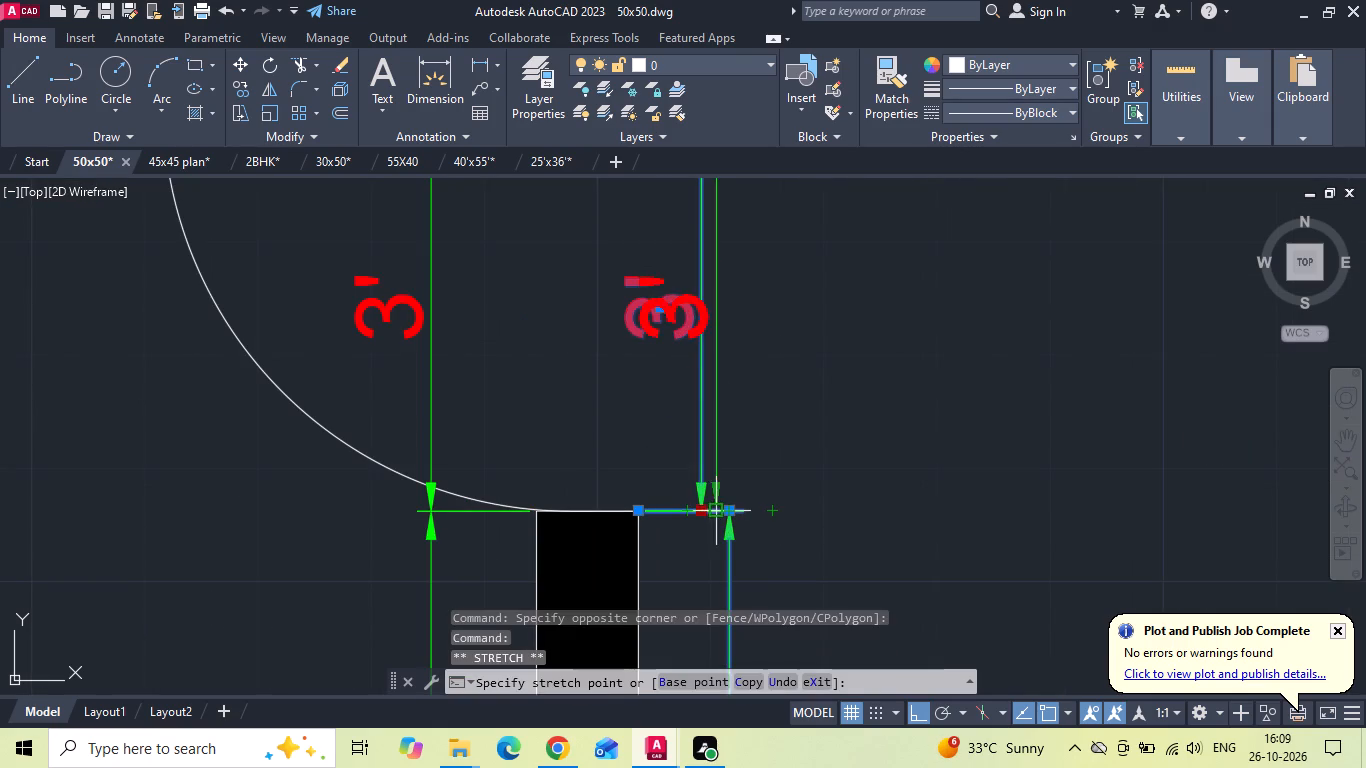
click(735, 507)
scroll(716, 529, down, 3)
scroll(725, 401, up, 3)
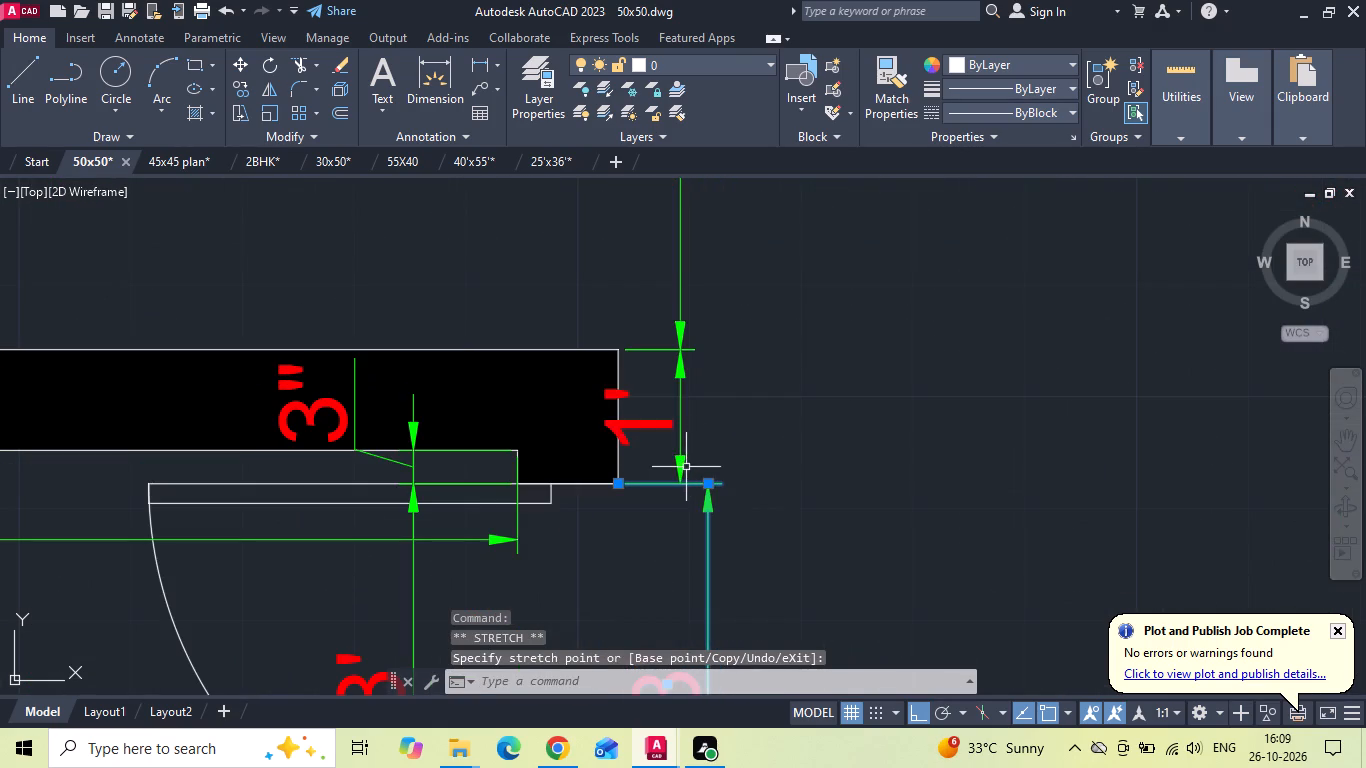
click(685, 465)
click(683, 485)
click(711, 485)
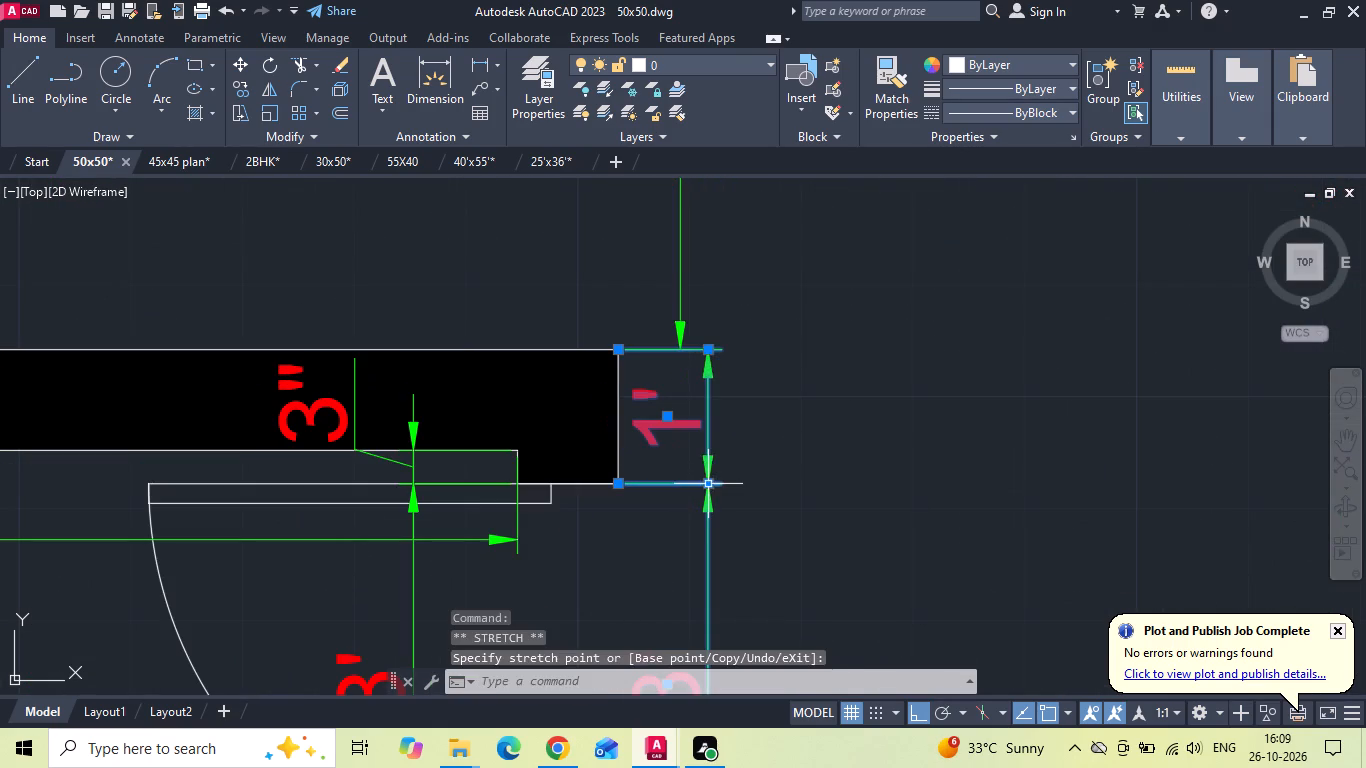
click(678, 333)
click(681, 353)
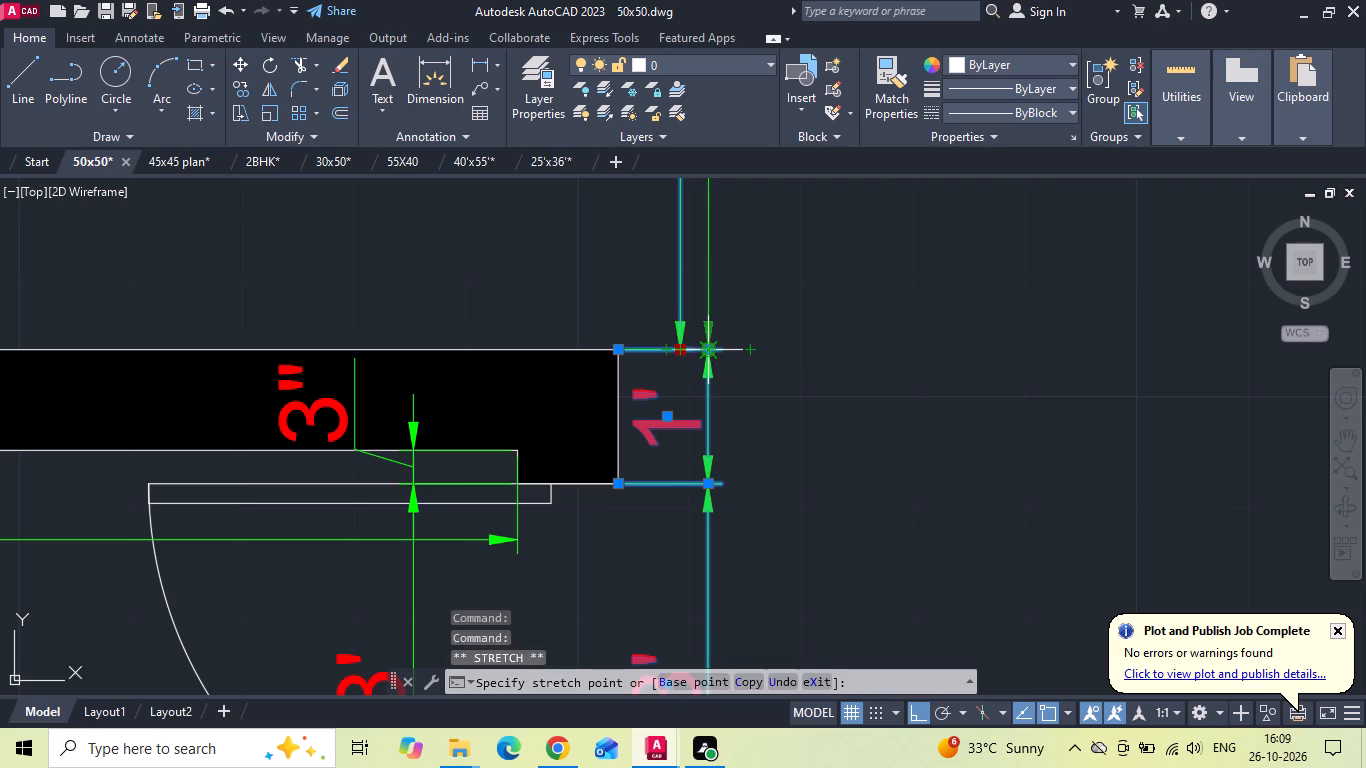
click(710, 352)
Align the dimension line of the living room's short bottom-left wall with the foyer opening dimension above it.
scroll(703, 348, down, 6)
middle_drag(682, 564, 680, 359)
scroll(697, 423, up, 2)
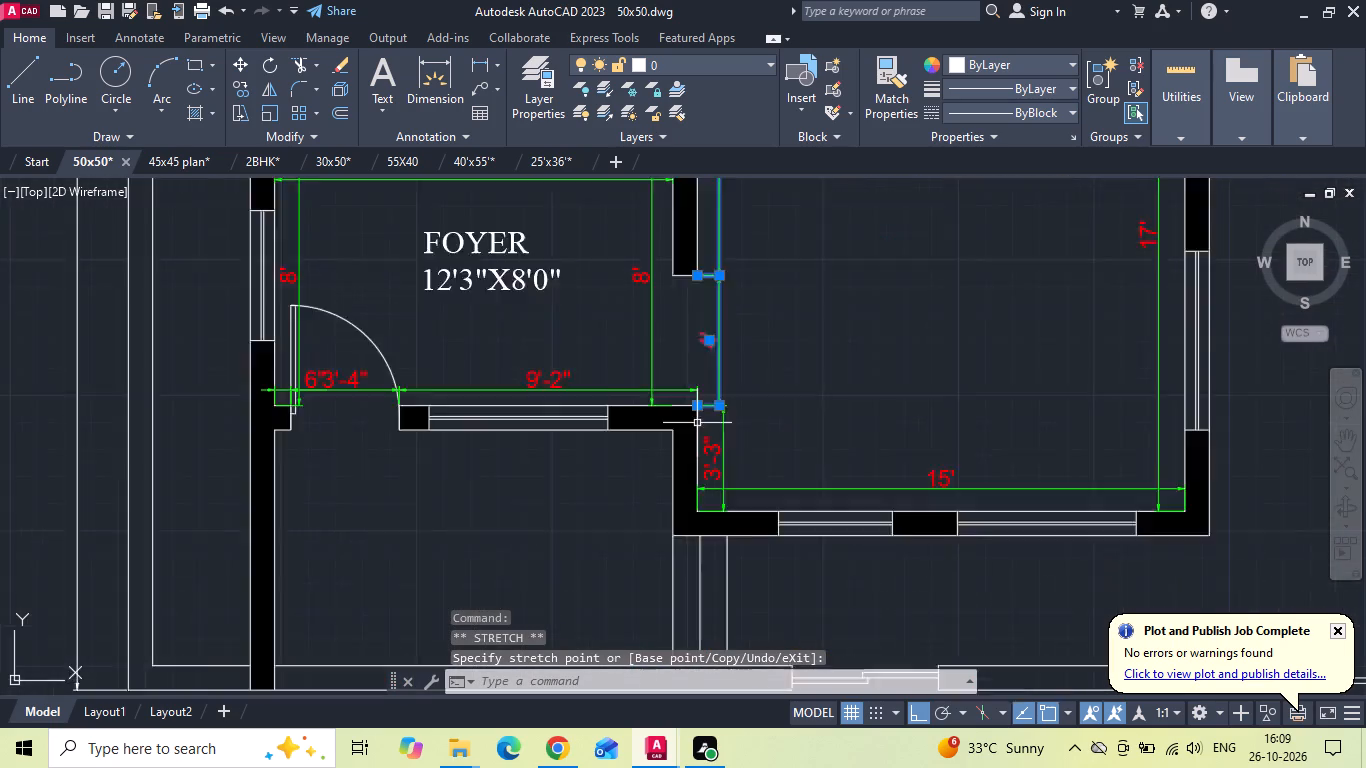
scroll(697, 423, up, 3)
click(775, 439)
click(772, 386)
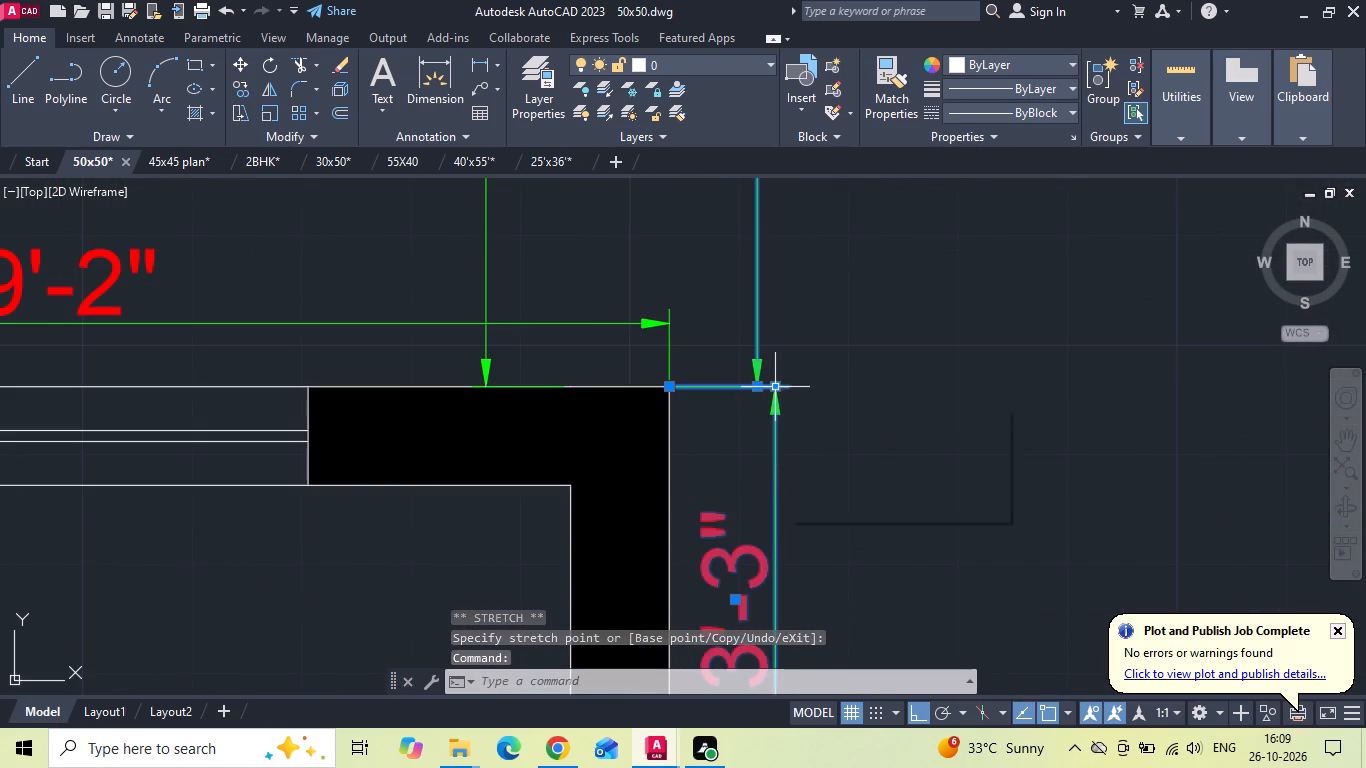
click(755, 389)
key(Escape)
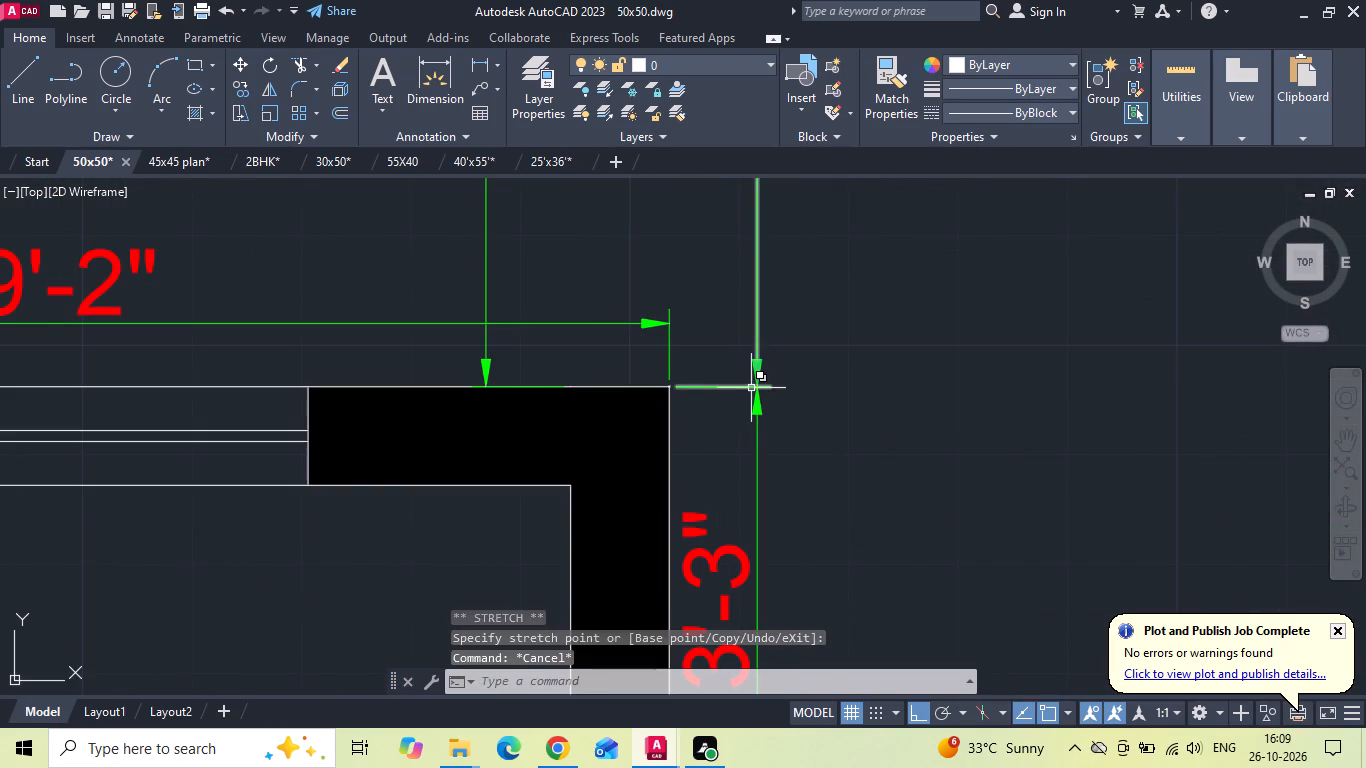
Save the drawing.
key(ctrl+s)
Add a vertical linear dimension on the dining side of the wall between the two top bedrooms' doors, down to its lower end.
ctrl+scroll(745, 389, down, 5)
scroll(678, 458, down, 1)
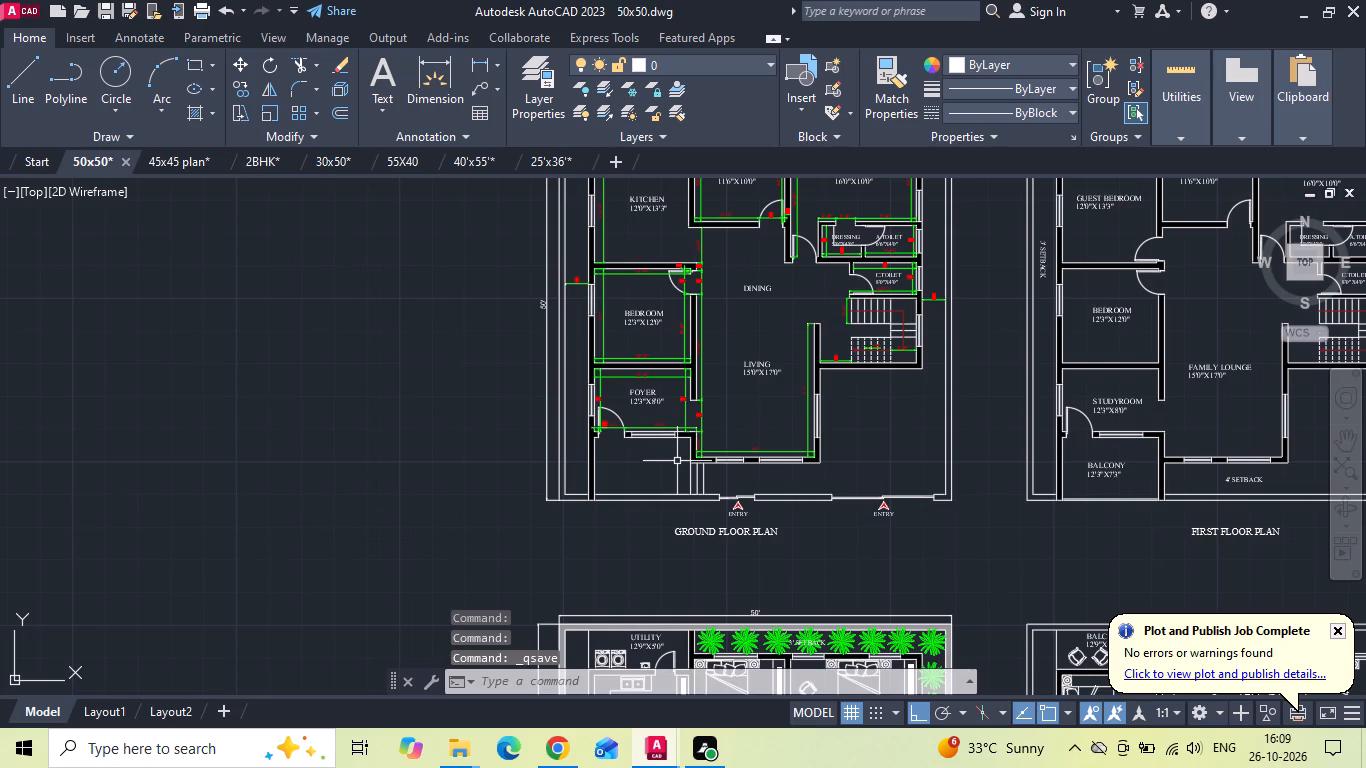
middle_drag(745, 385, 640, 469)
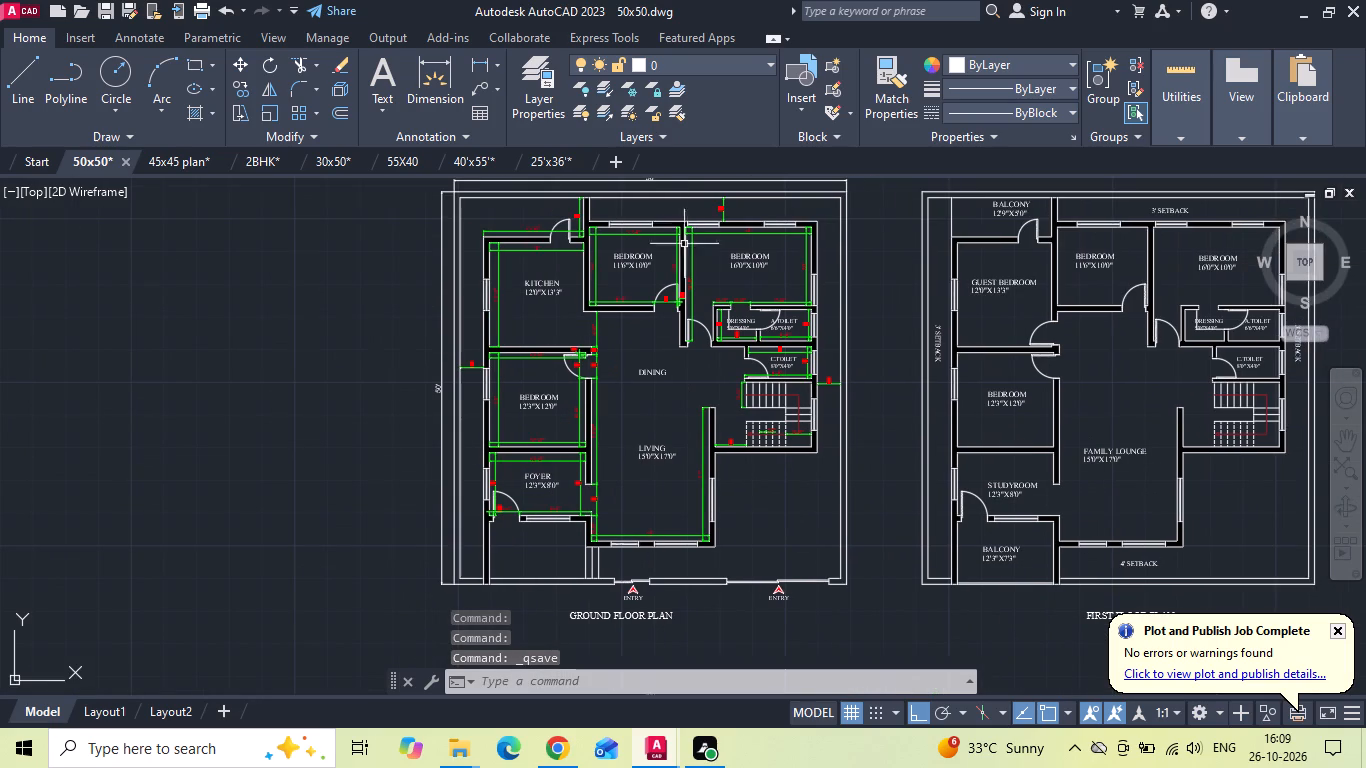
click(479, 66)
scroll(642, 319, up, 3)
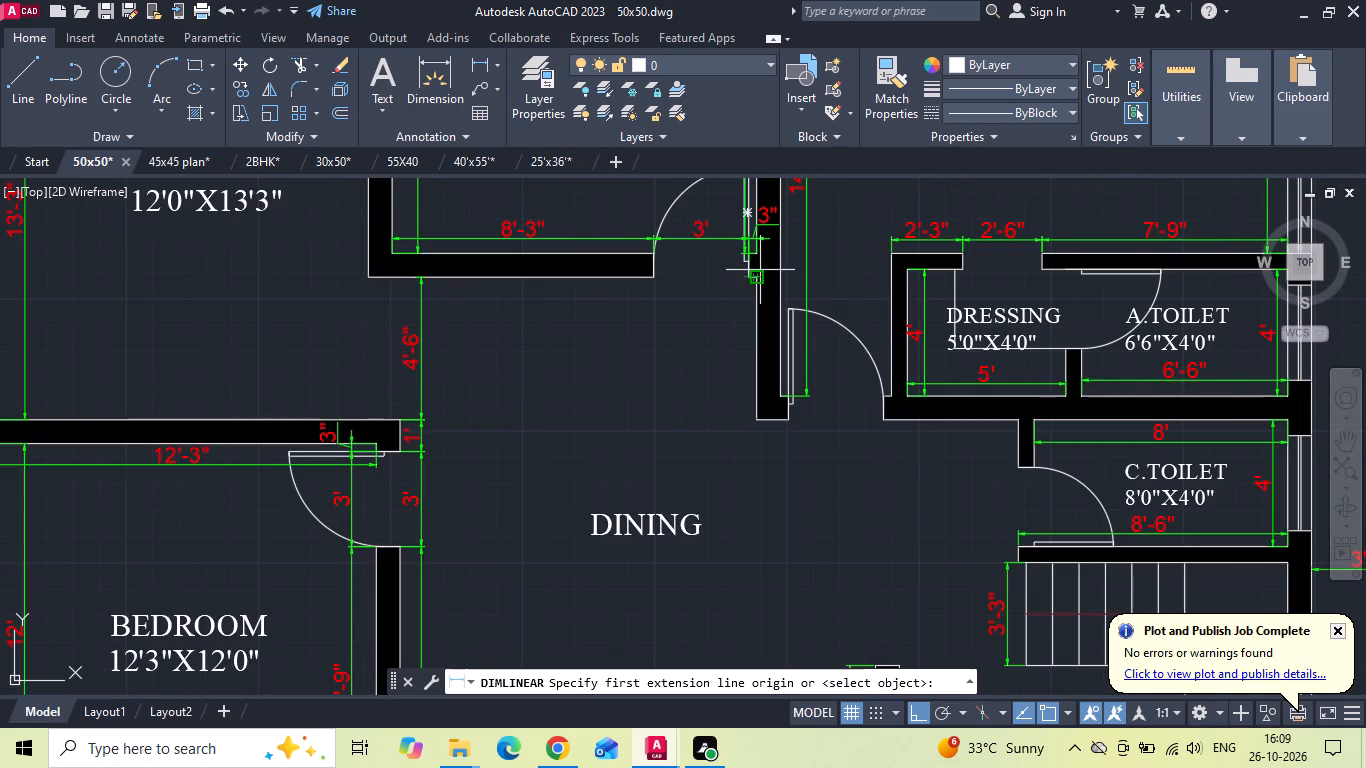
scroll(762, 270, up, 2)
click(746, 293)
middle_drag(729, 562, 733, 477)
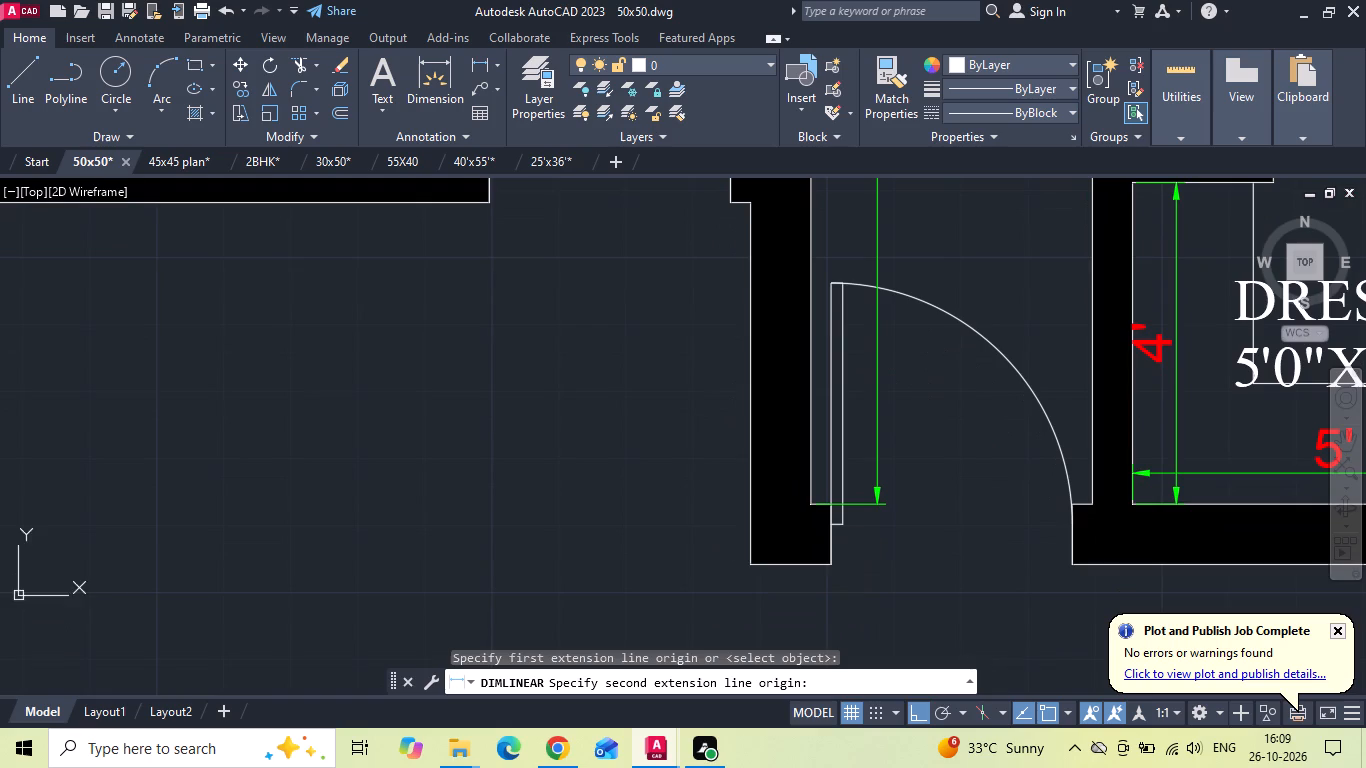
click(752, 563)
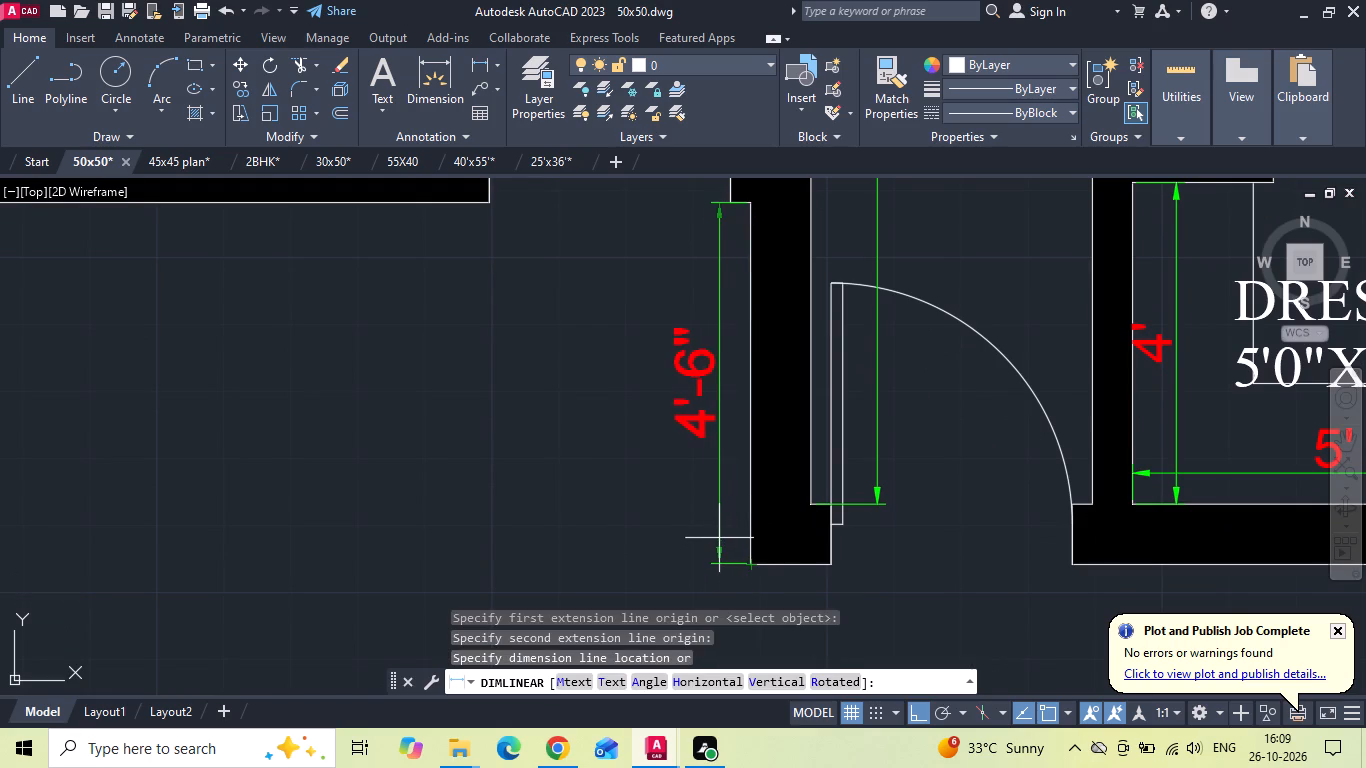
click(719, 537)
scroll(794, 482, down, 2)
scroll(511, 233, down, 1)
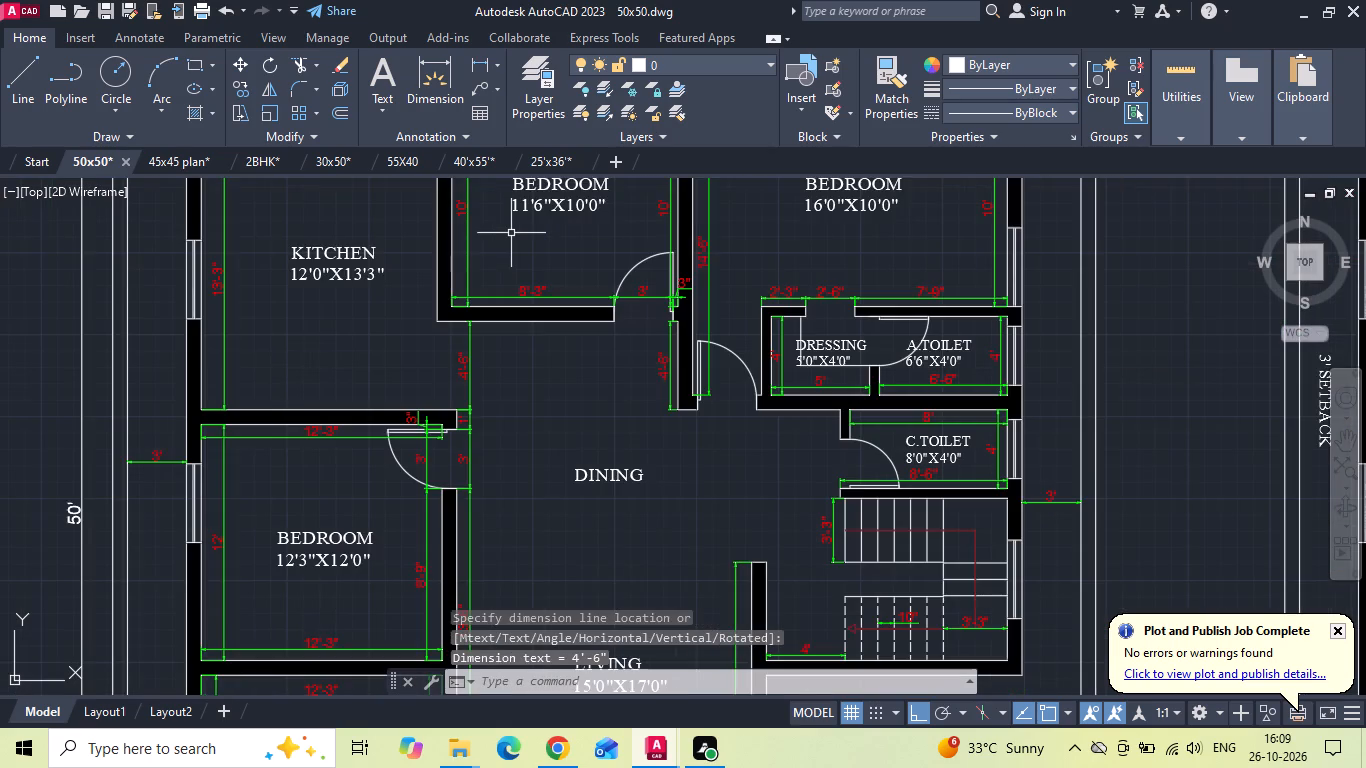
Add a horizontal linear dimension along the kitchen's bottom wall, from the left inner corner to the wall's dining-side end.
click(481, 65)
scroll(156, 352, up, 2)
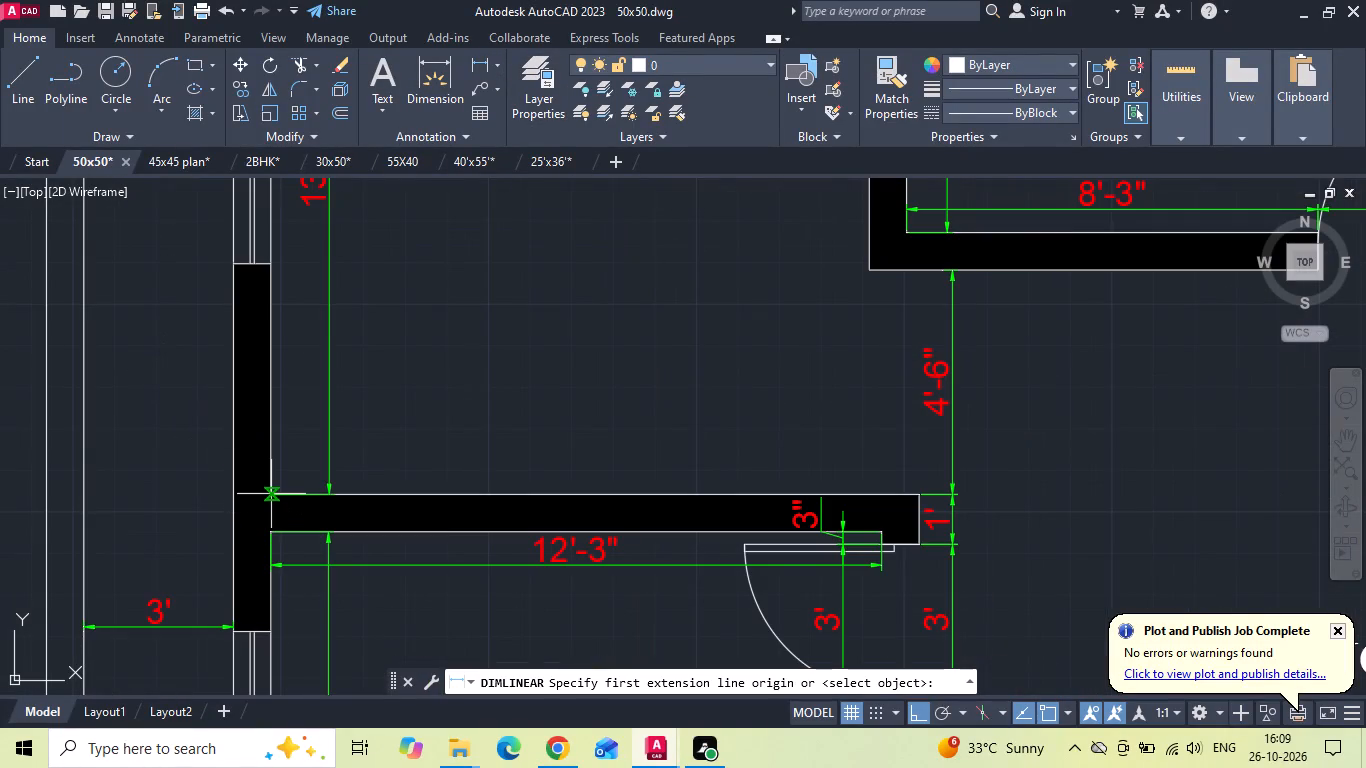
click(268, 494)
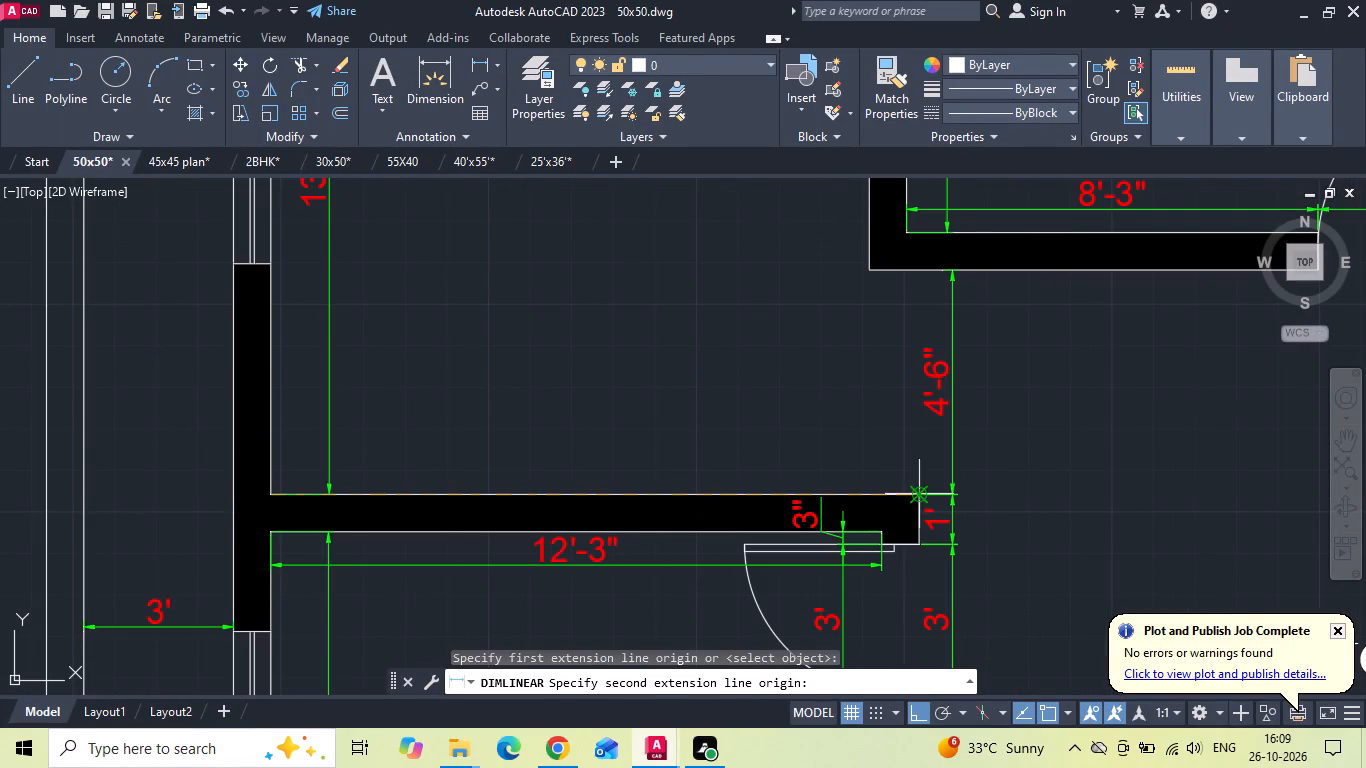
click(922, 500)
click(915, 470)
scroll(523, 496, down, 2)
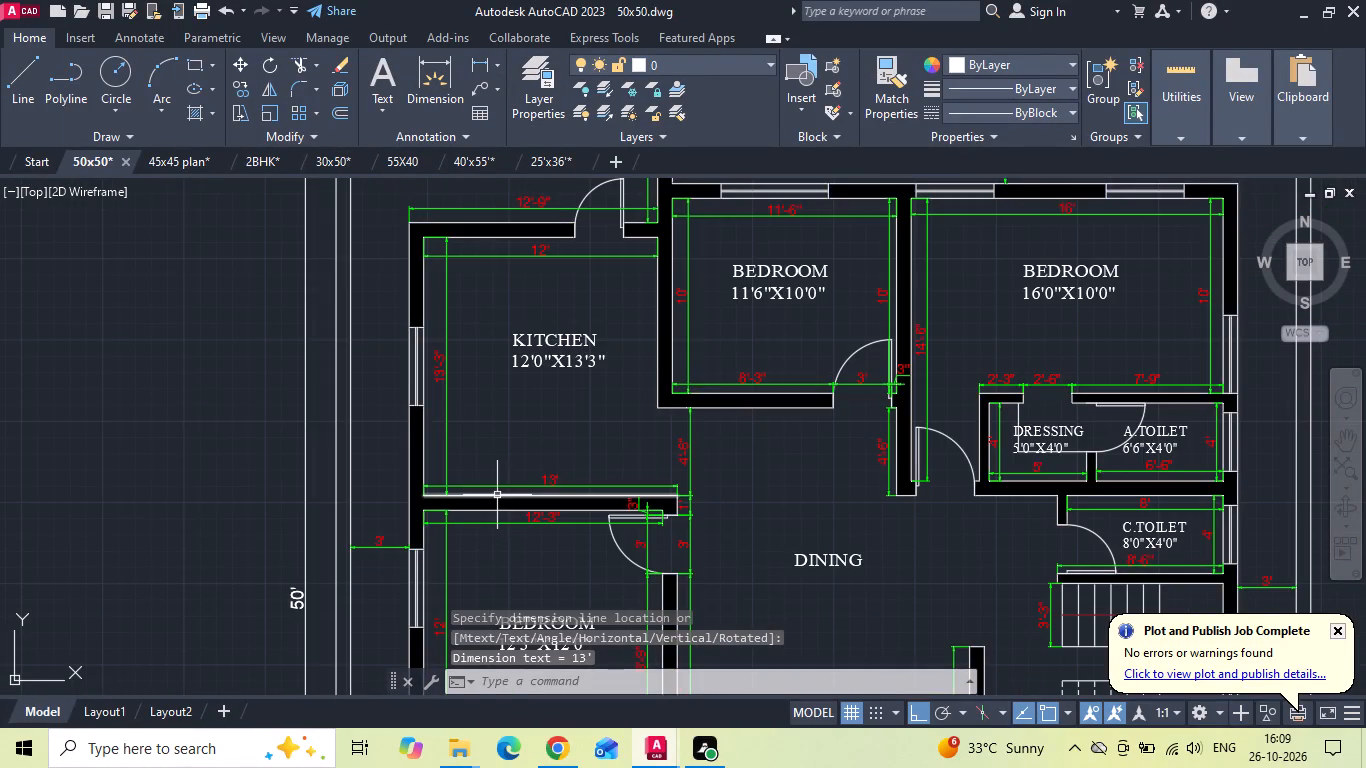
Add a horizontal linear dimension across the ground floor parking area, from the living room's outer wall to the east compound wall, below the staircase wall.
scroll(400, 359, down, 1)
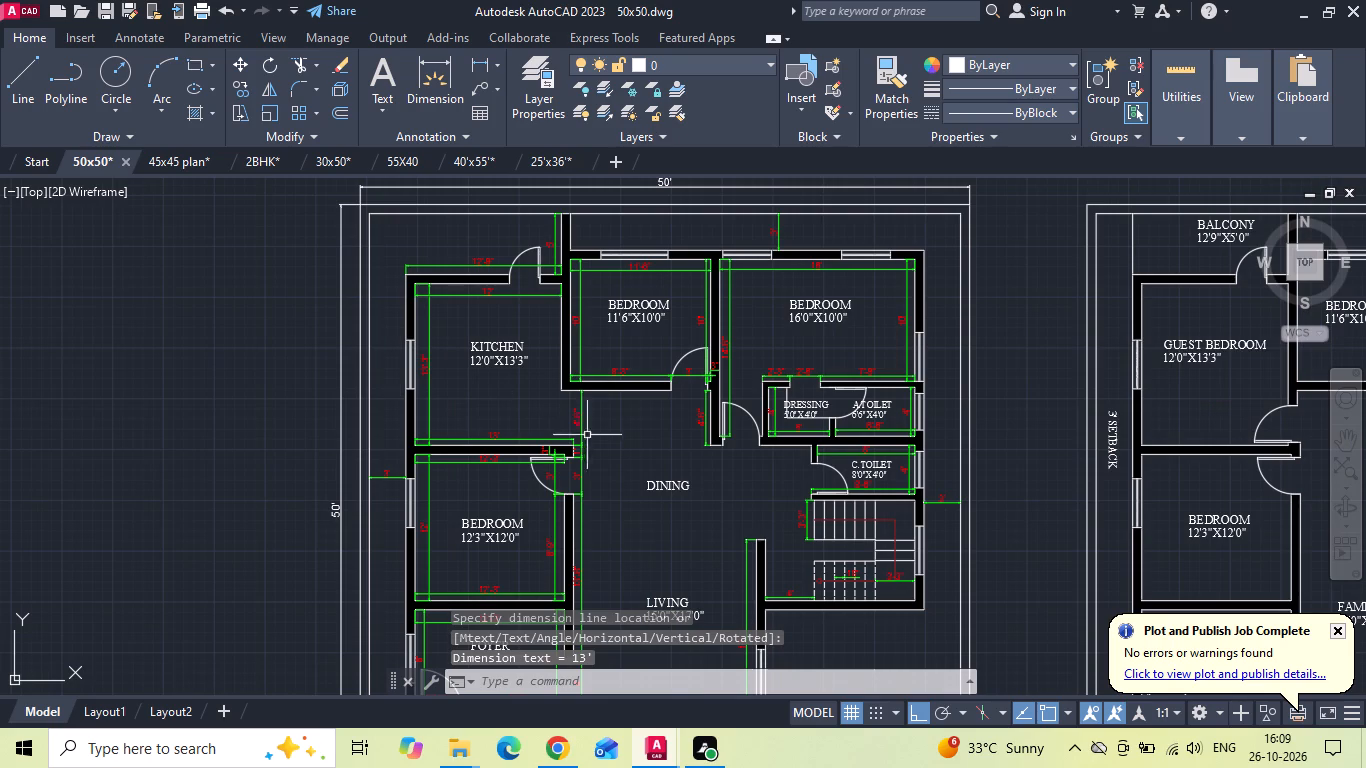
middle_drag(587, 435, 595, 328)
click(478, 64)
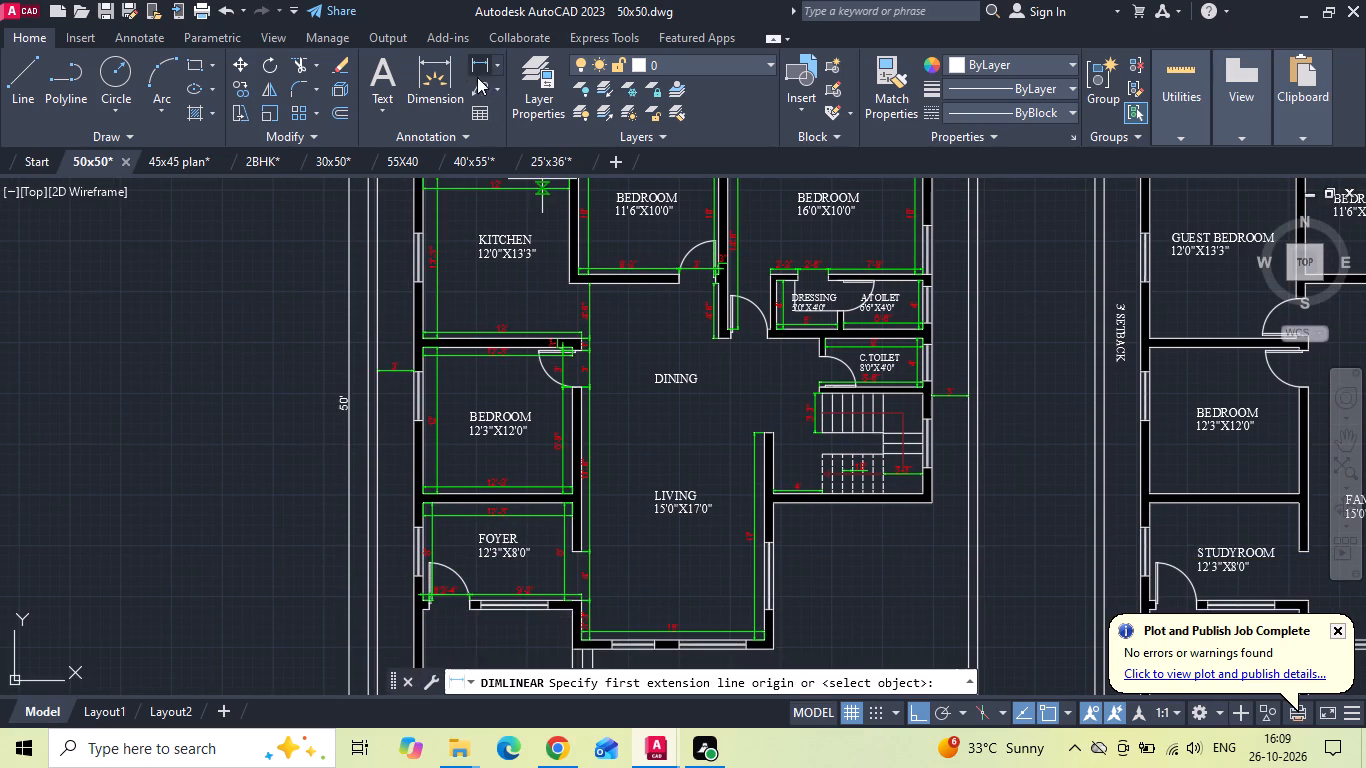
scroll(777, 530, up, 2)
click(768, 466)
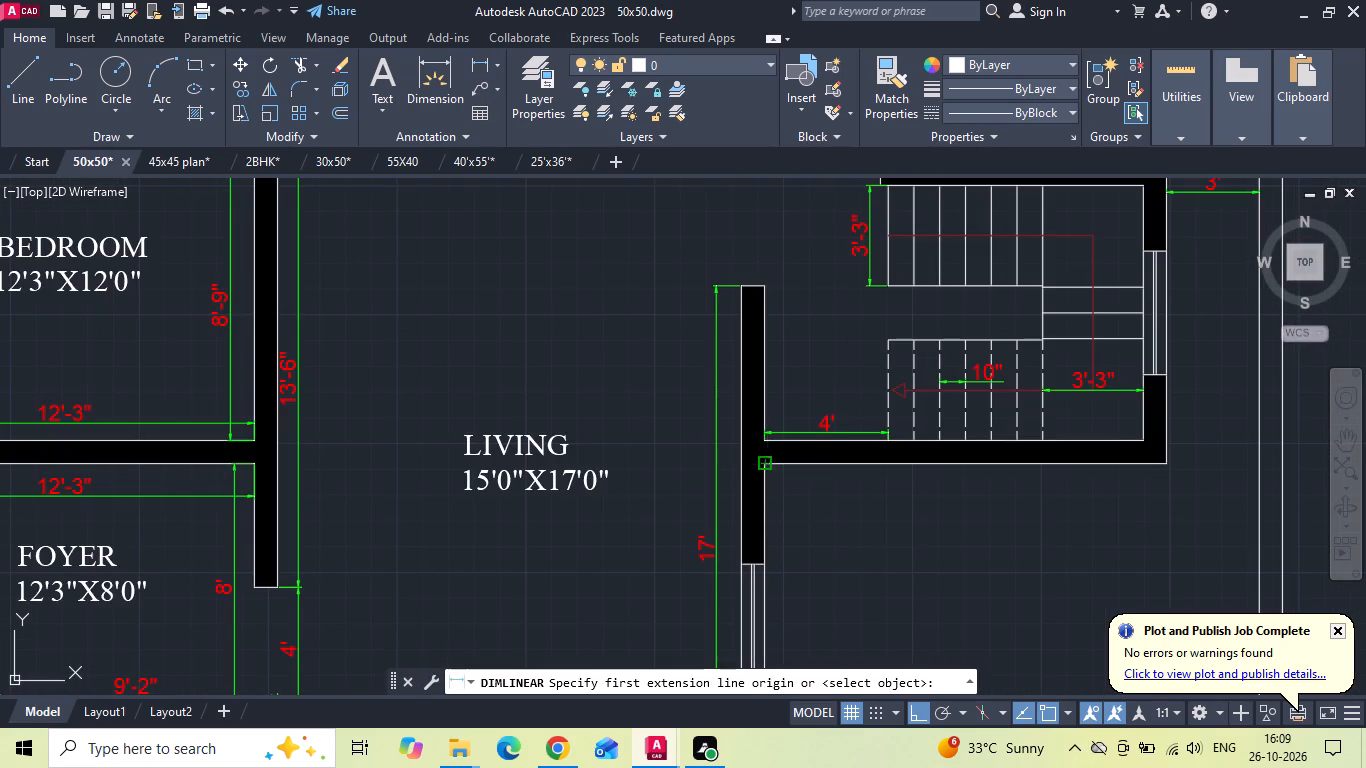
middle_drag(906, 489, 645, 433)
drag(1003, 412, 991, 426)
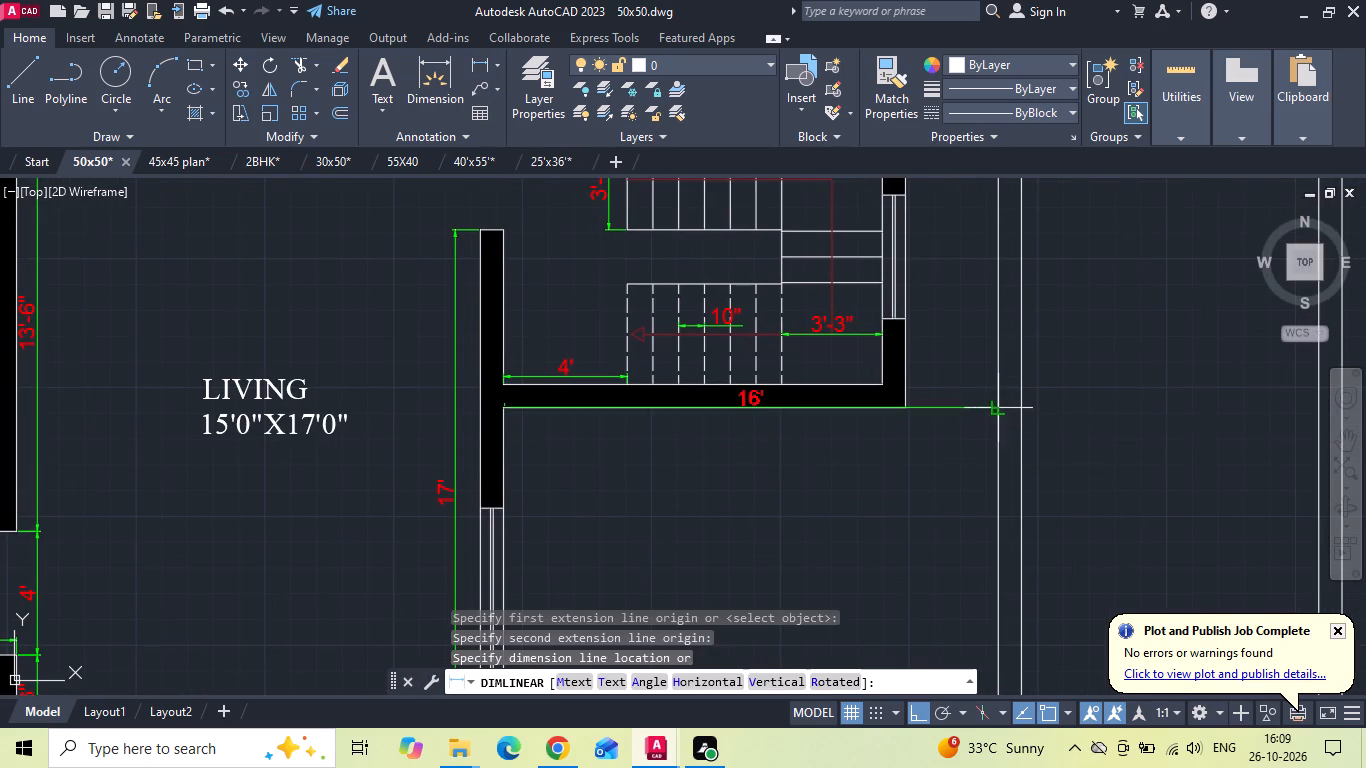
click(967, 450)
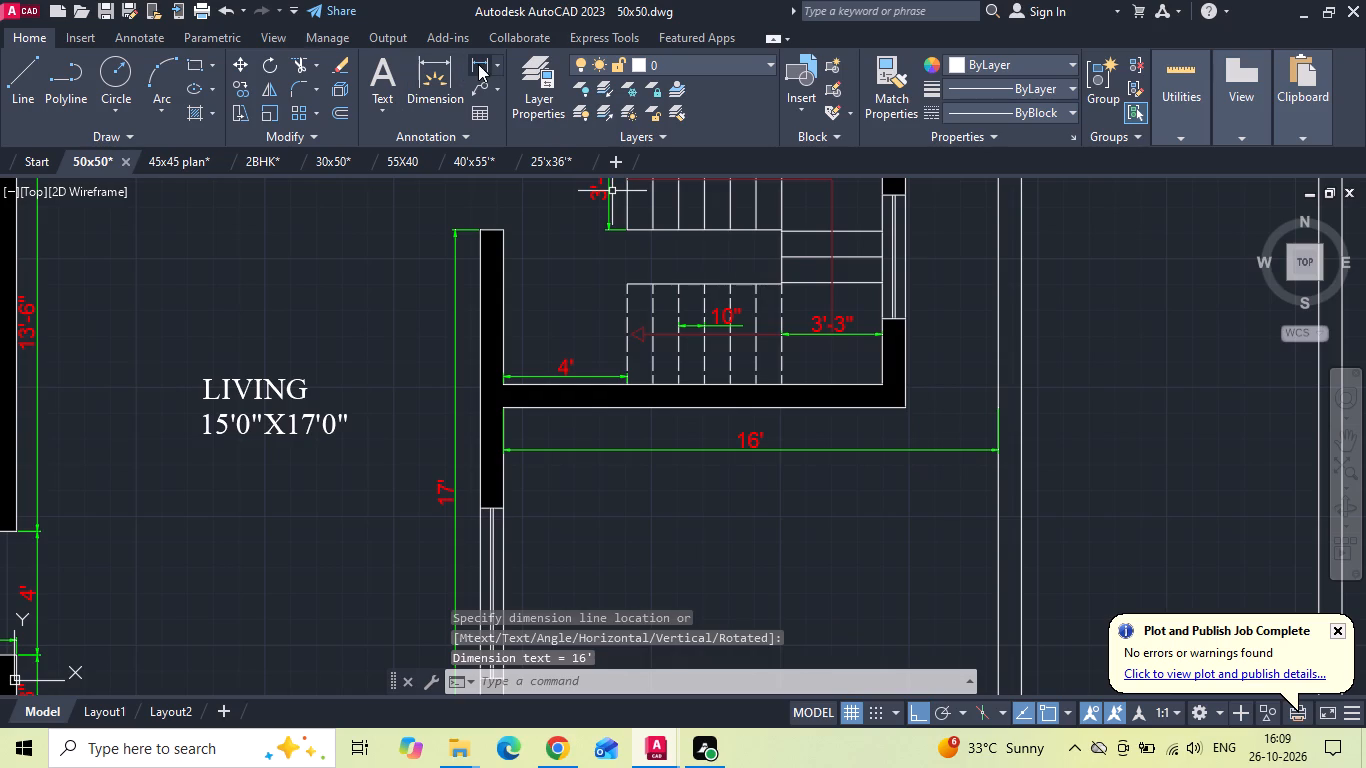
Add a vertical linear dimension along the parking area's living room side, from the staircase wall down to the front compound wall.
click(478, 64)
click(498, 413)
scroll(587, 335, down, 1)
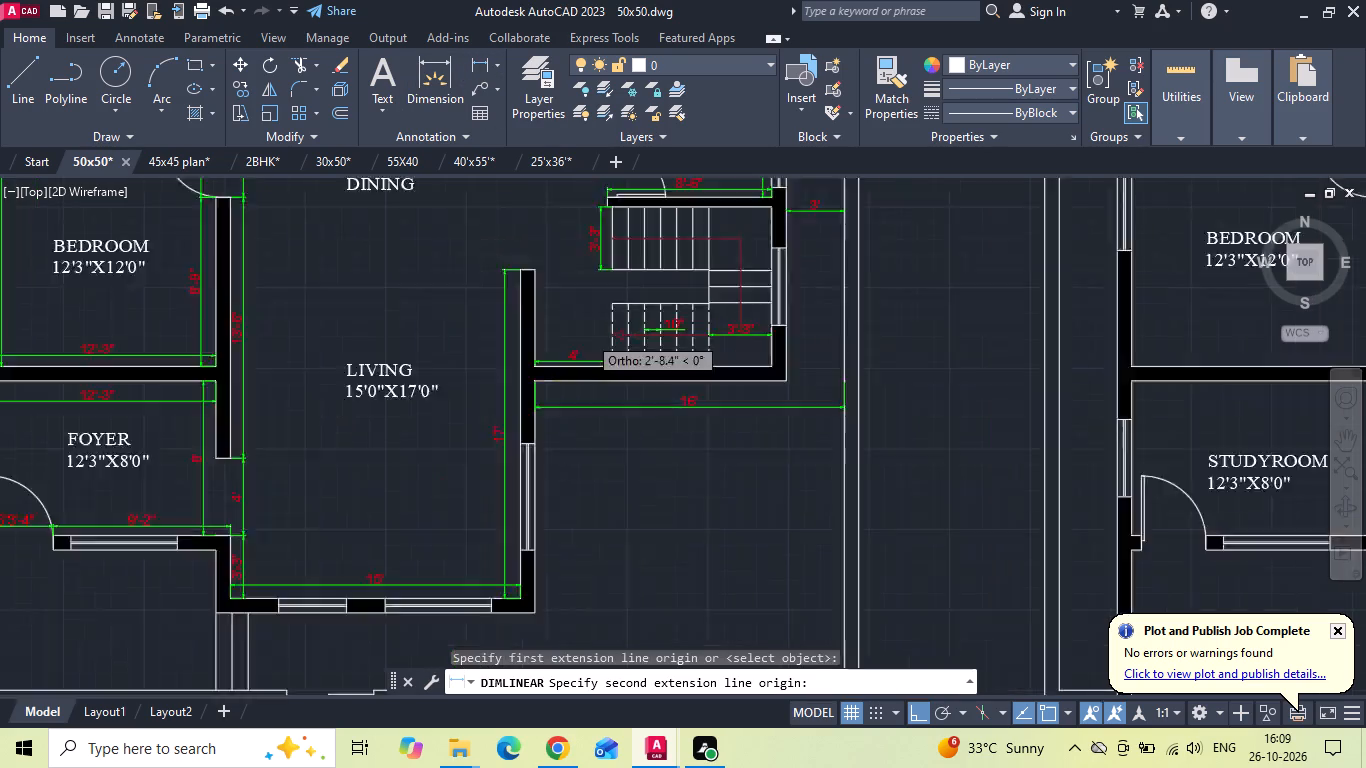
scroll(587, 335, down, 2)
scroll(572, 478, up, 2)
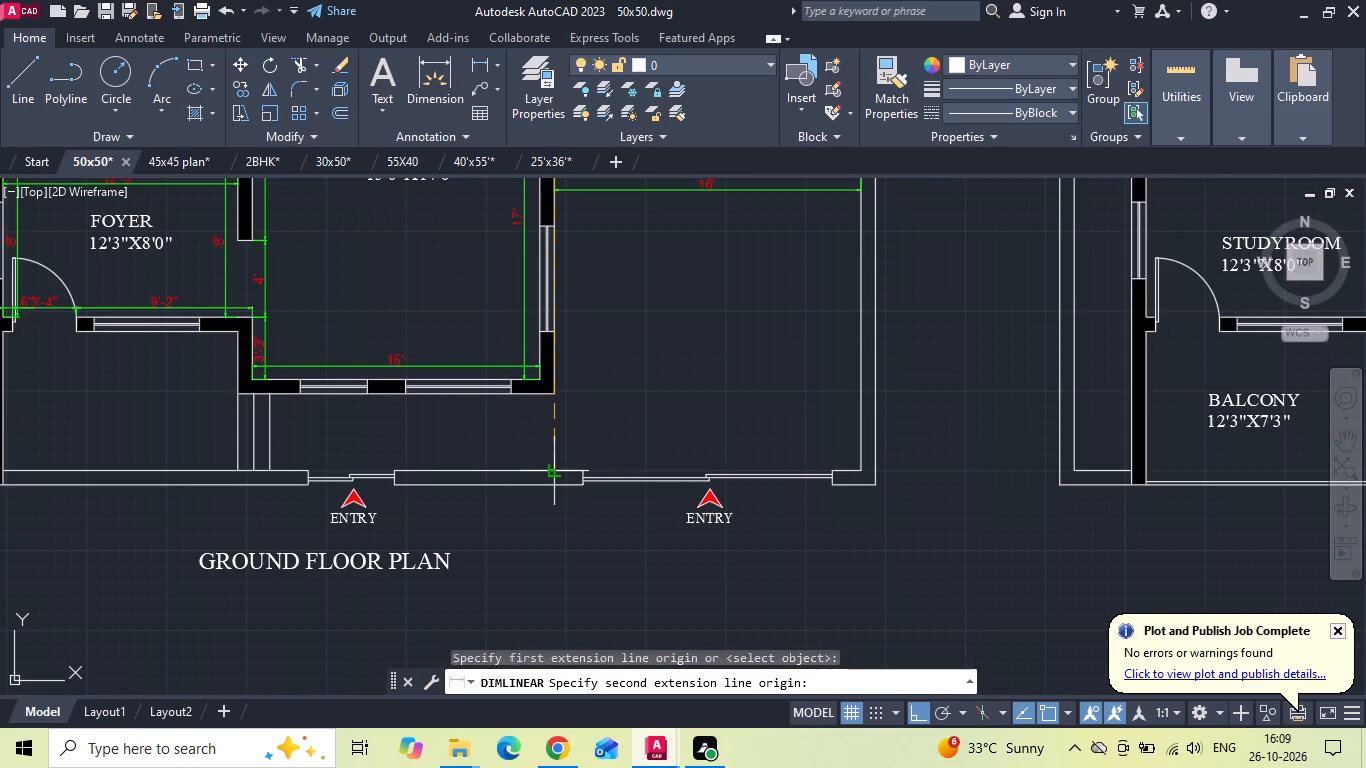
click(552, 472)
click(577, 414)
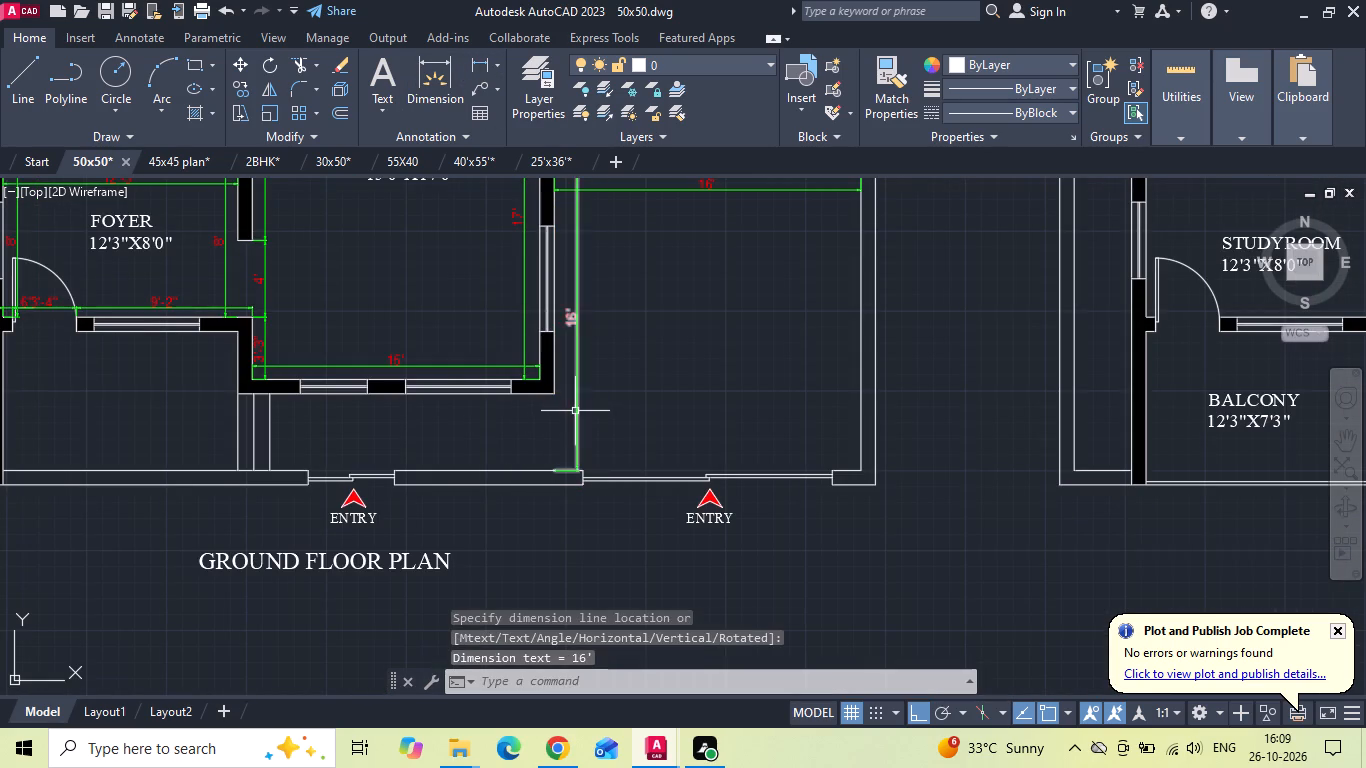
Add a horizontal linear dimension across the sitout area just below the foyer's bottom wall, between its side walls' inner faces.
middle_drag(472, 386, 533, 395)
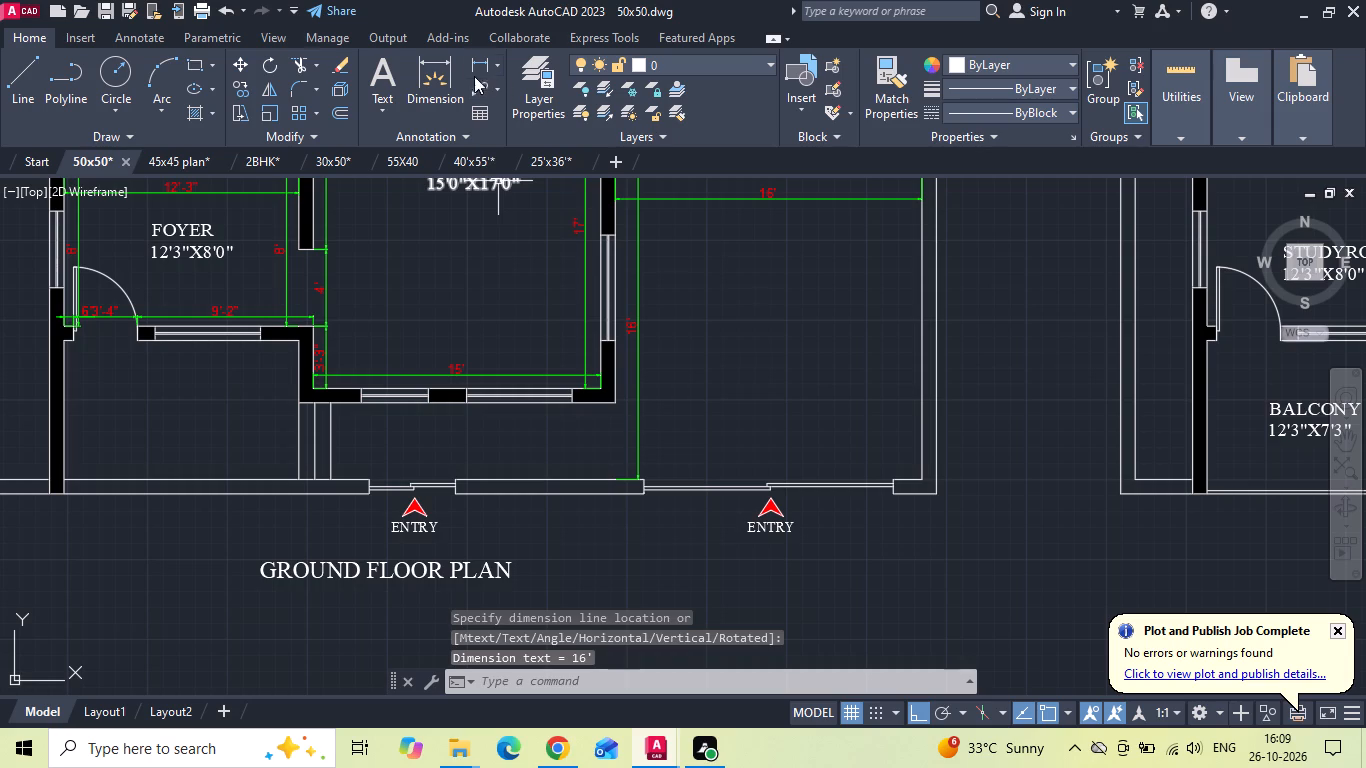
click(468, 64)
scroll(3, 414, up, 2)
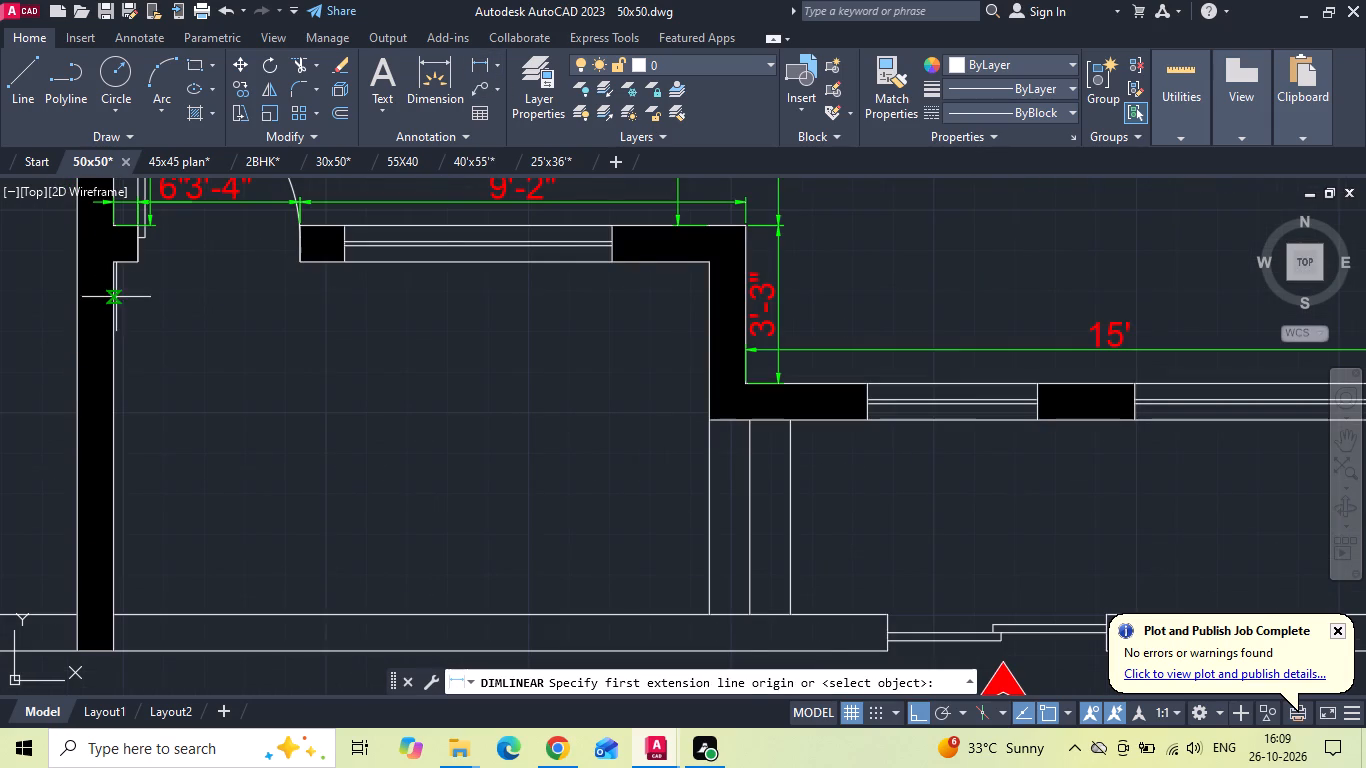
click(116, 297)
click(715, 259)
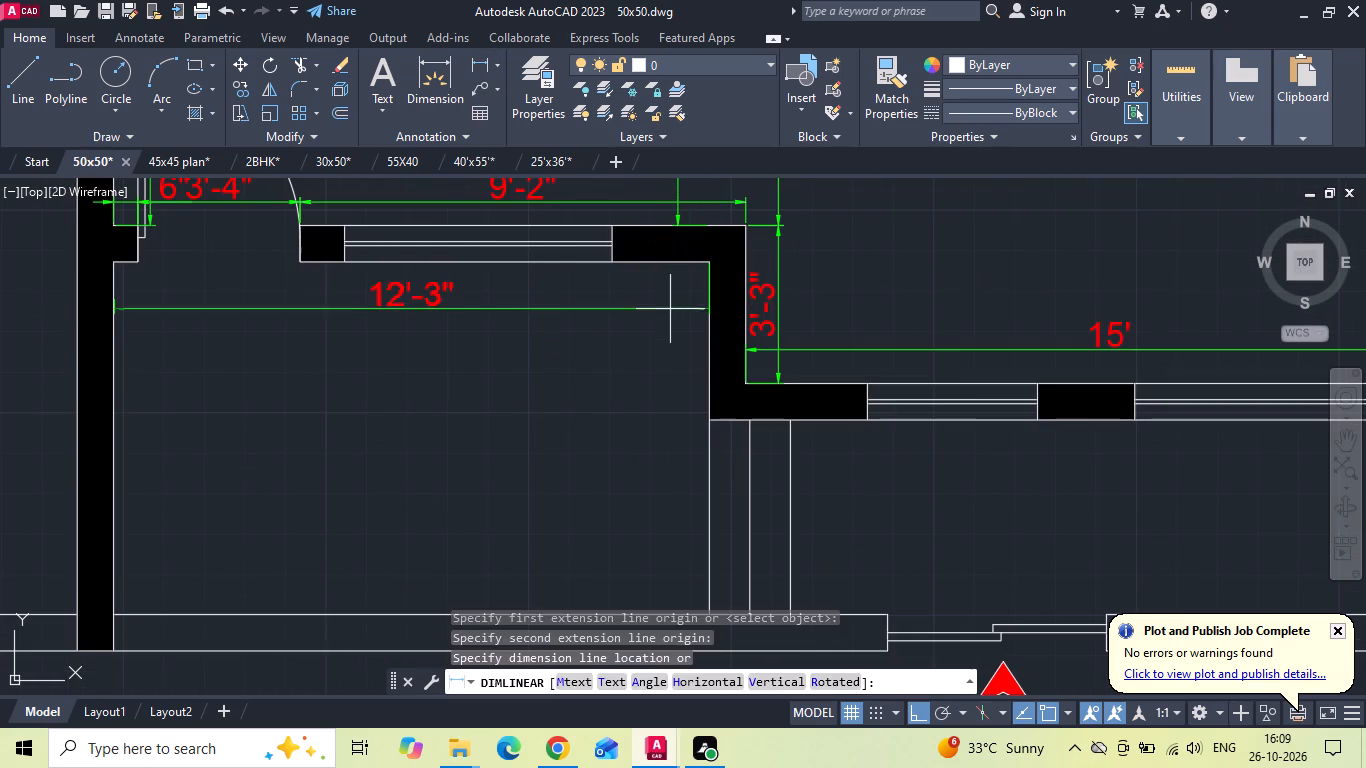
click(670, 309)
Add a vertical linear dimension along the sitout area's living room side, from the foyer wall down to the front compound wall.
click(479, 61)
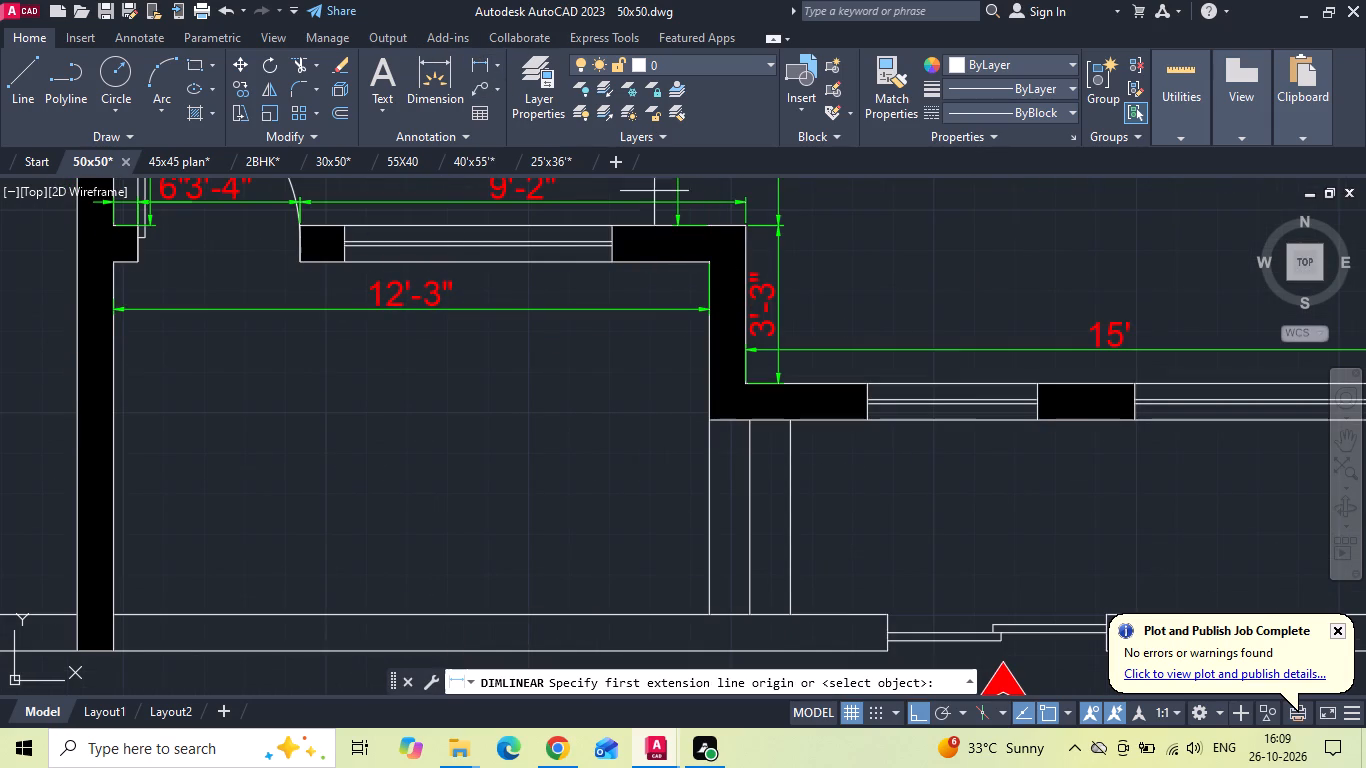
click(707, 260)
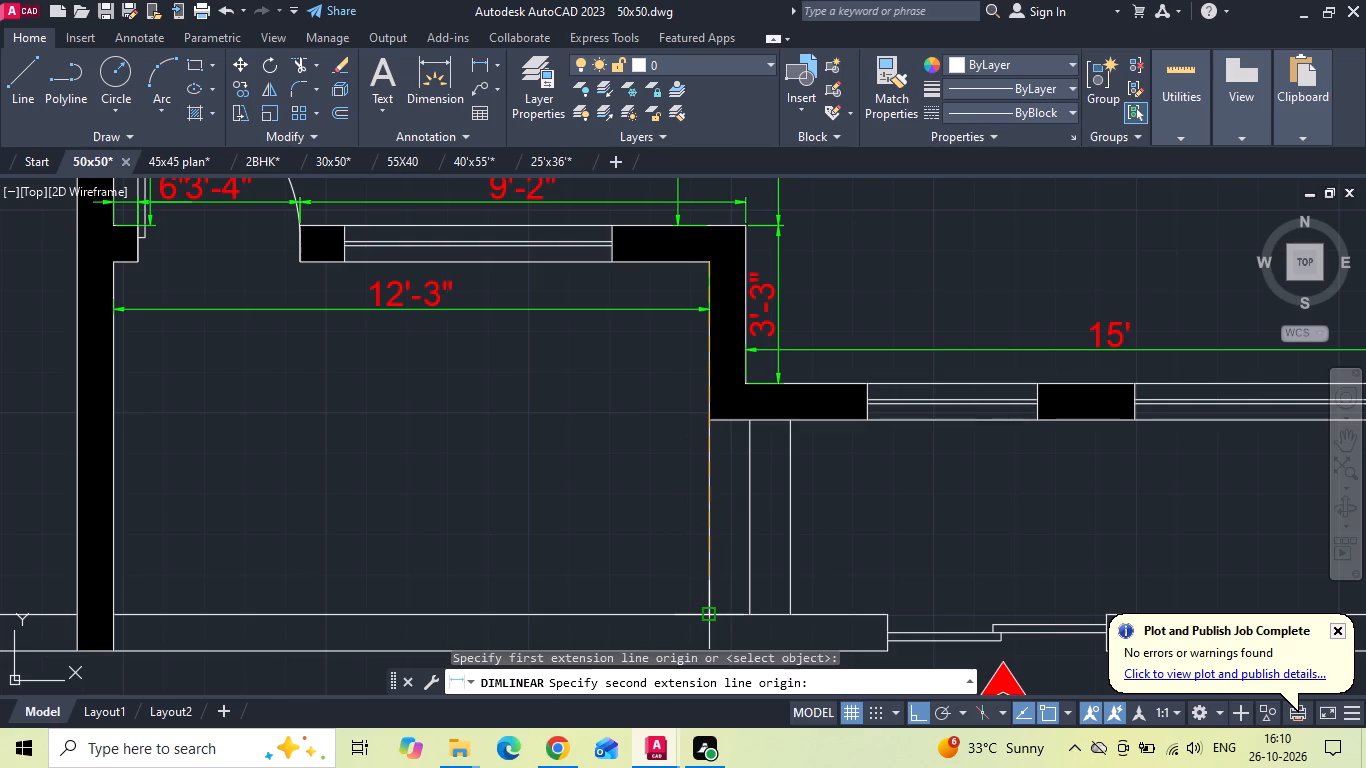
click(702, 616)
click(680, 575)
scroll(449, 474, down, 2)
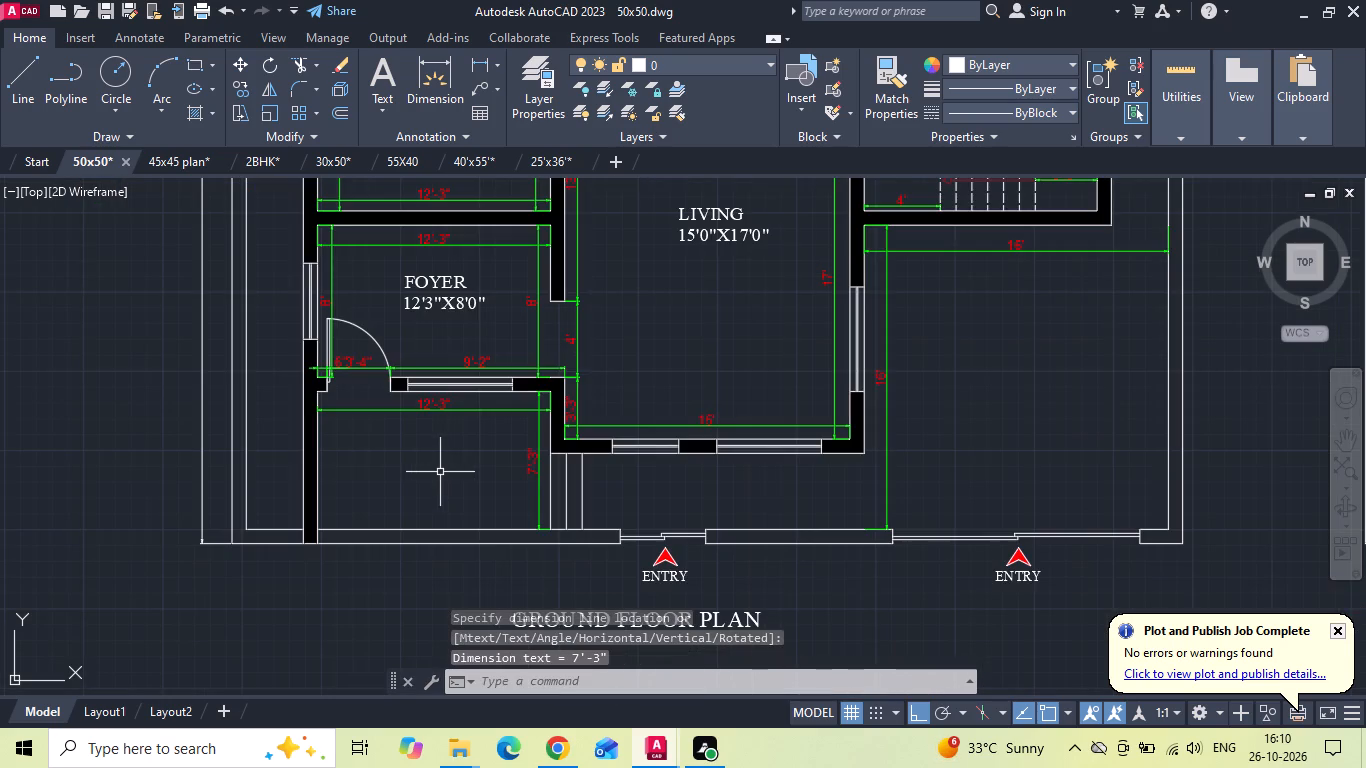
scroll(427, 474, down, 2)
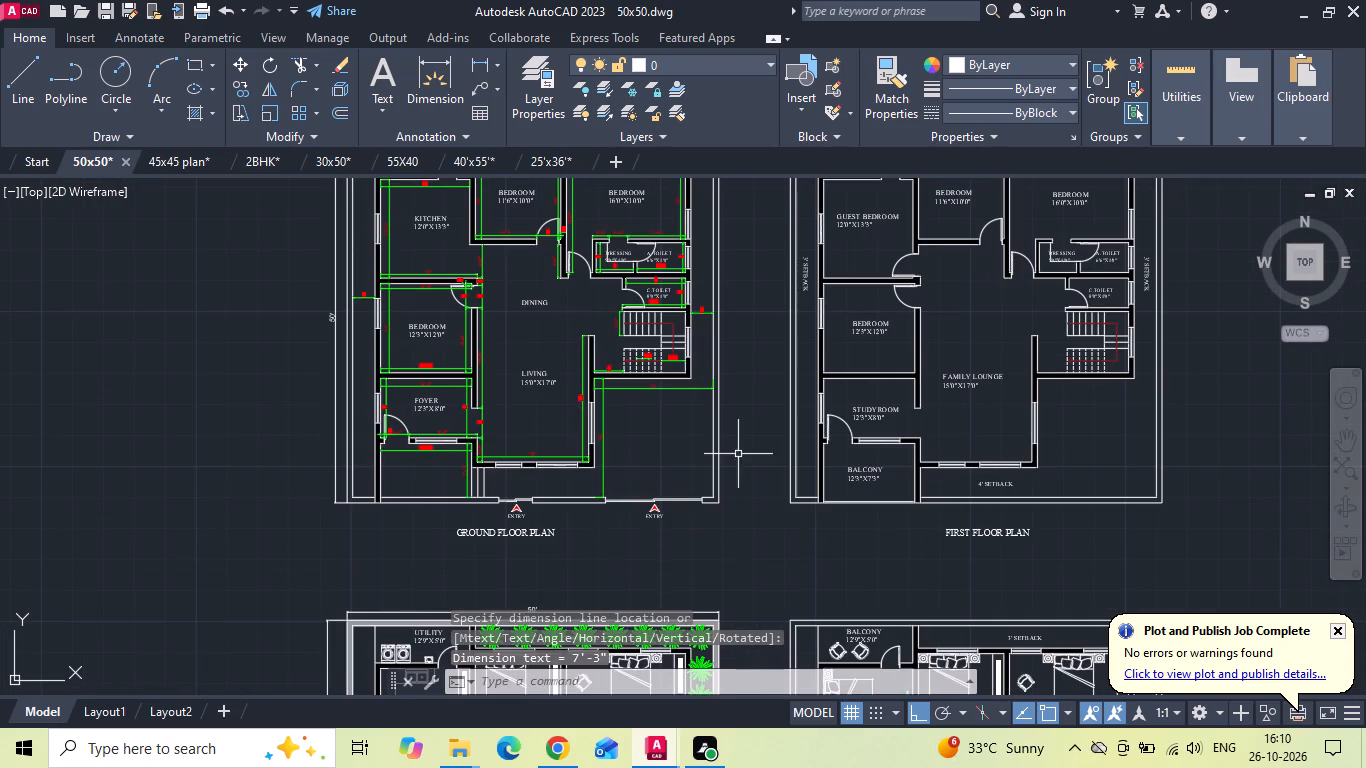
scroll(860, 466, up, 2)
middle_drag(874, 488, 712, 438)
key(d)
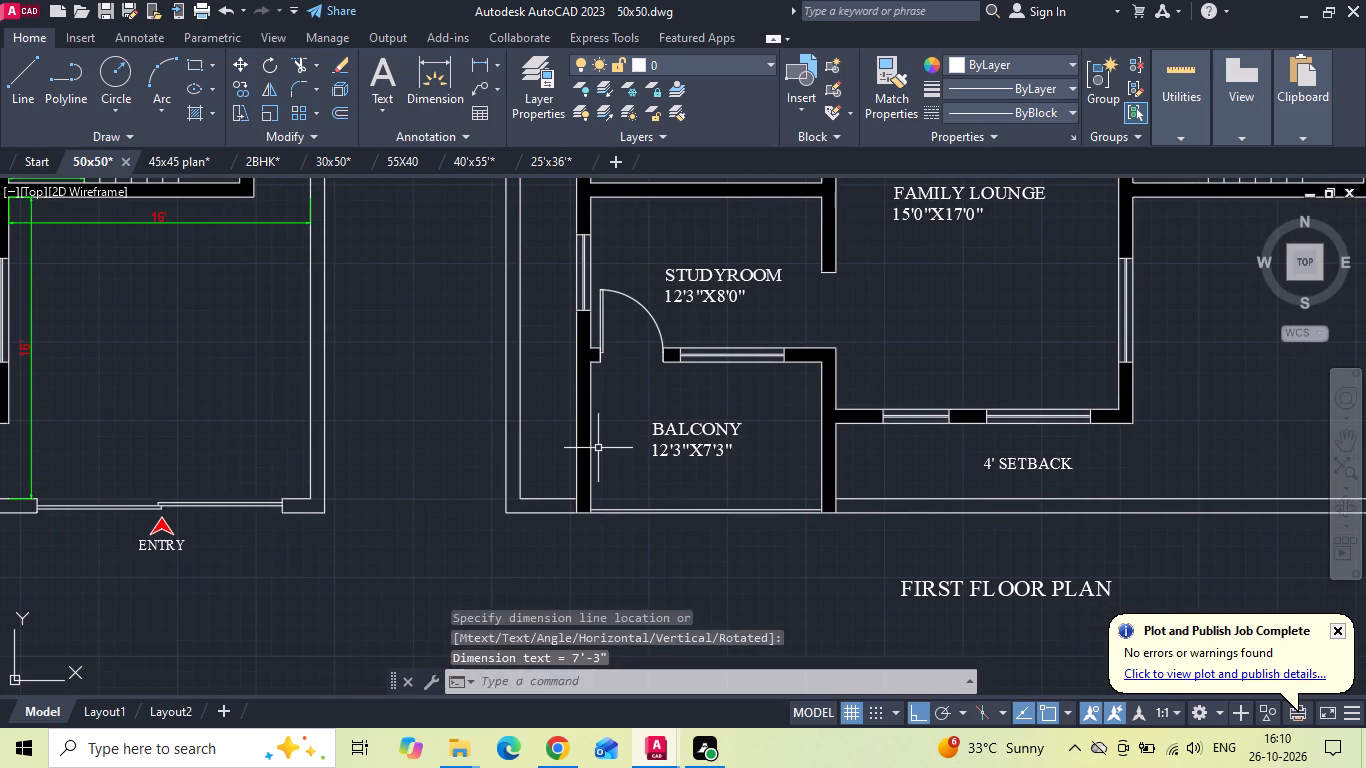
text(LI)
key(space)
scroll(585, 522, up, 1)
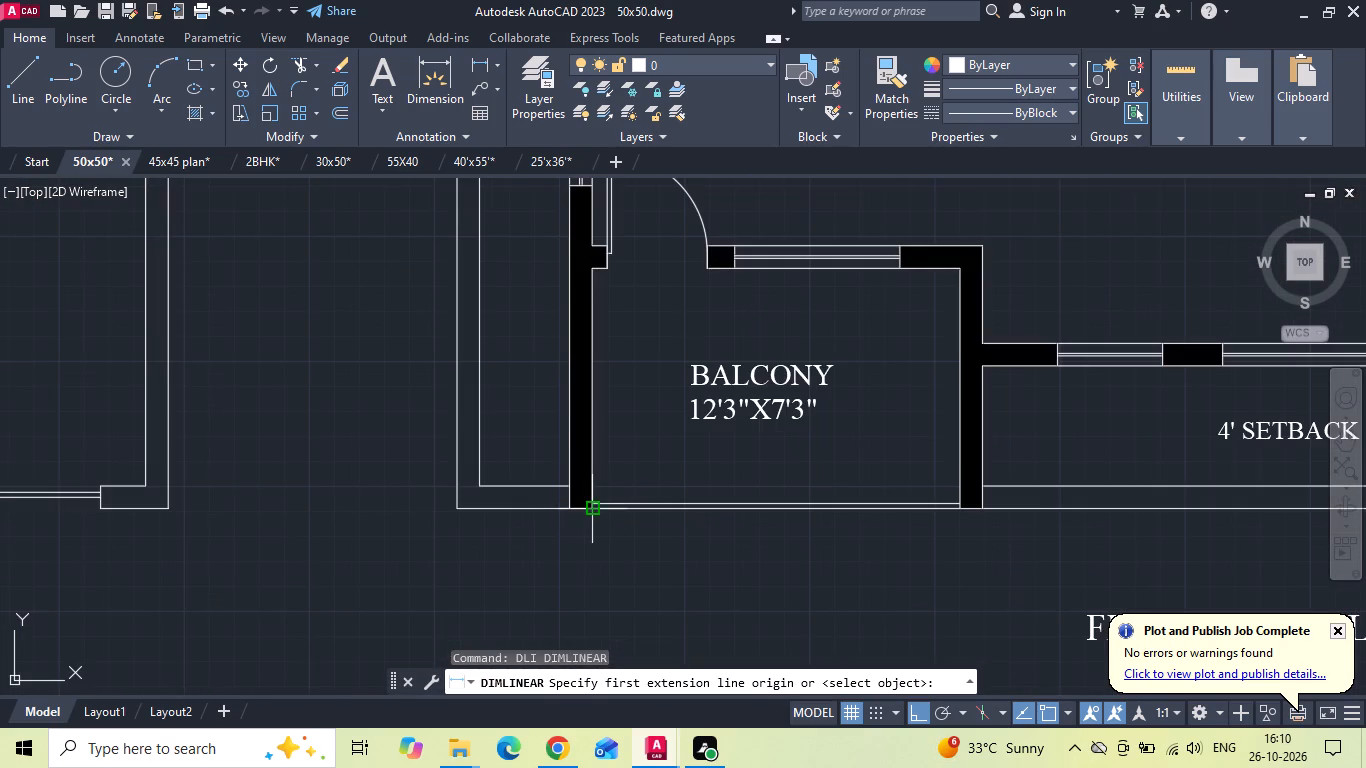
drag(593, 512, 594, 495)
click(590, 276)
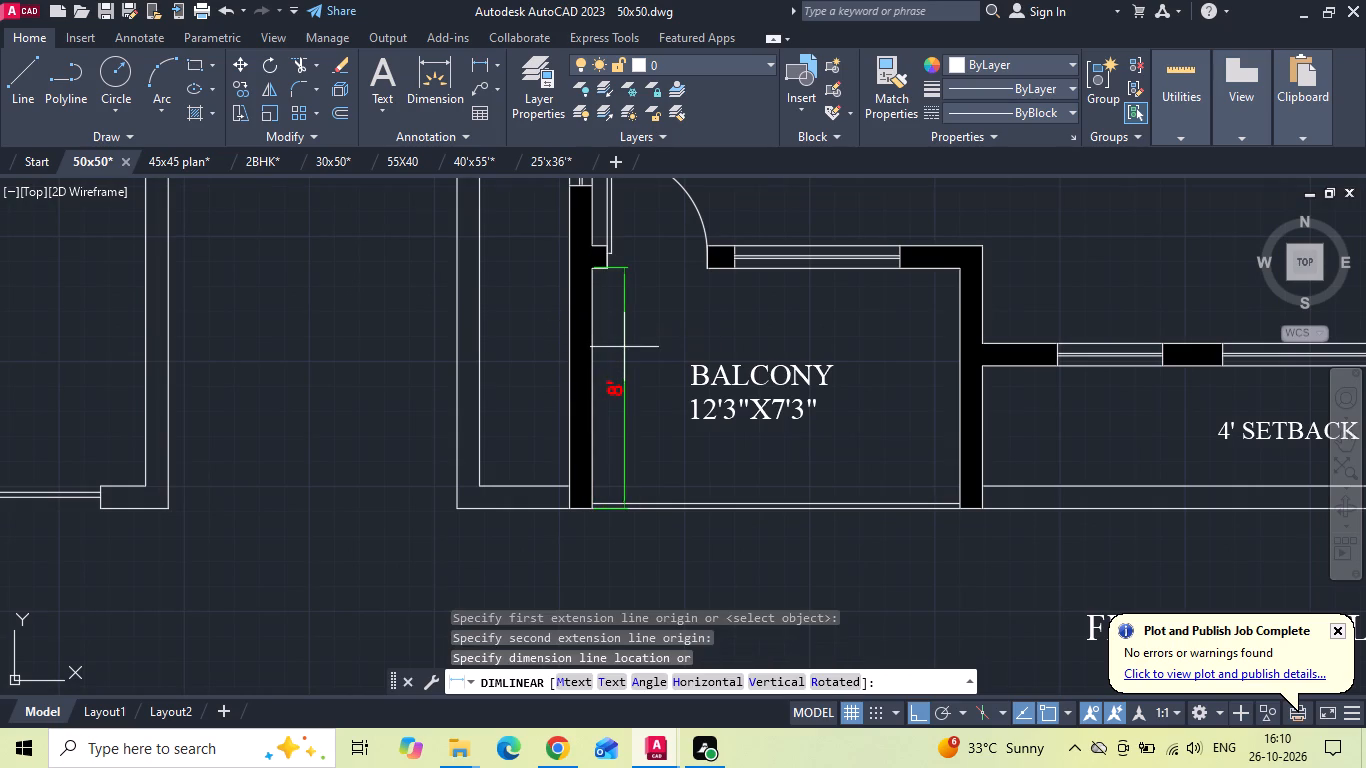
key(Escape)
Add a vertical linear dimension inside the first floor front balcony's left wall, from the study room wall down to the balcony's outer edge.
key(space)
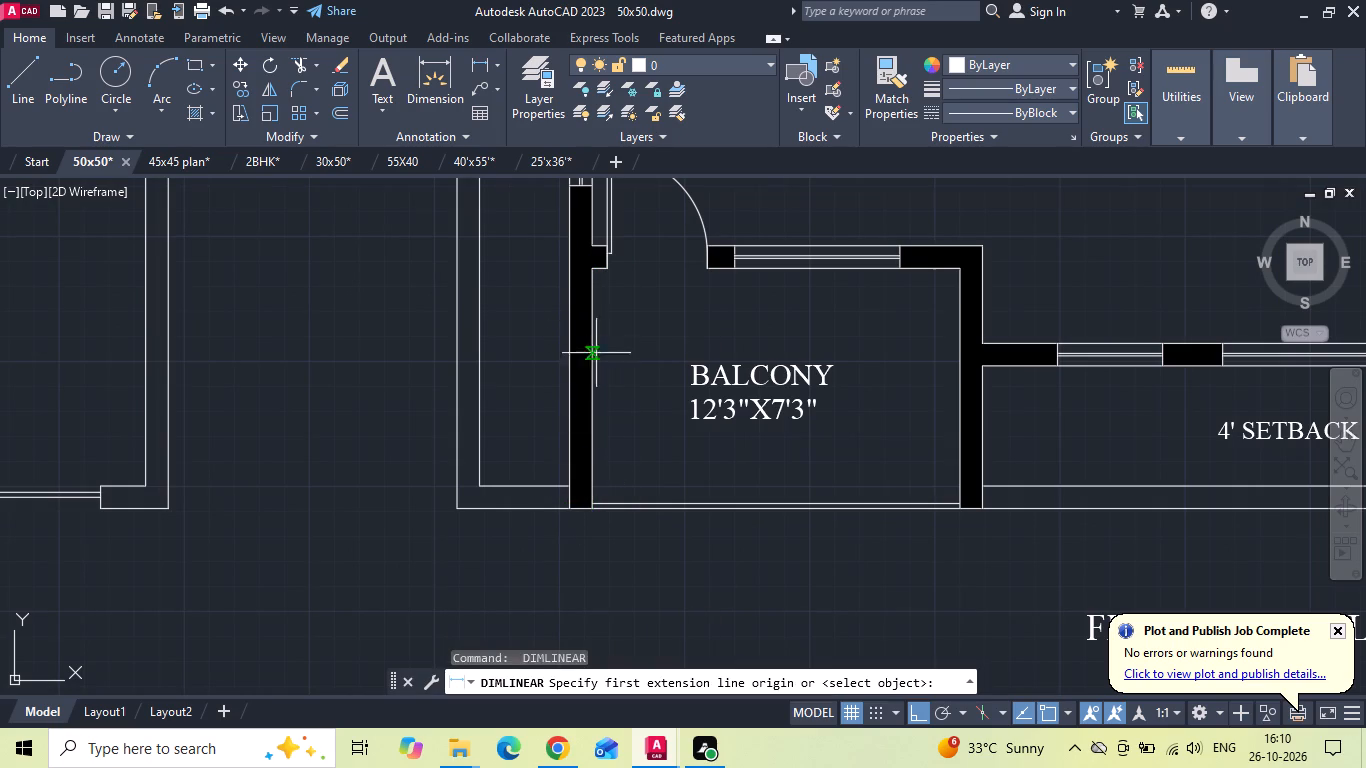
click(592, 265)
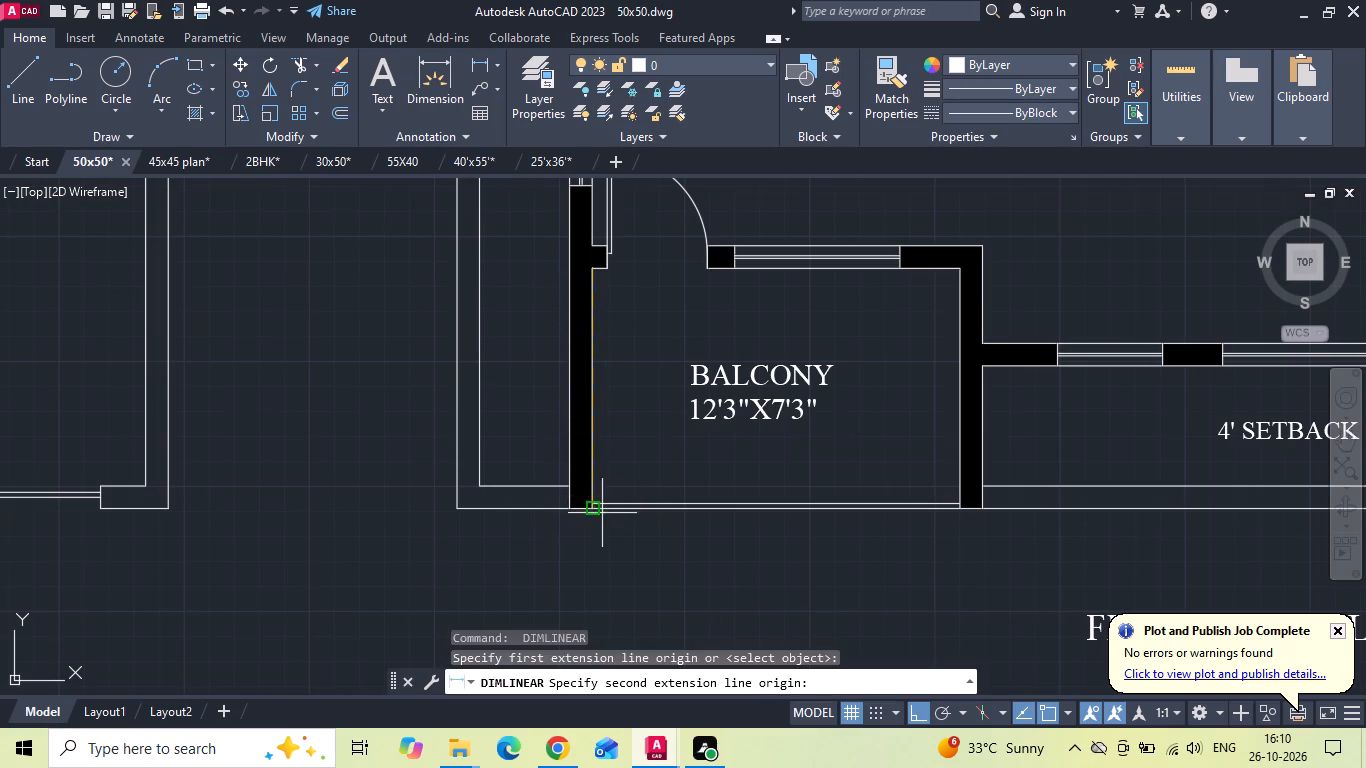
scroll(598, 514, up, 1)
click(588, 510)
click(626, 452)
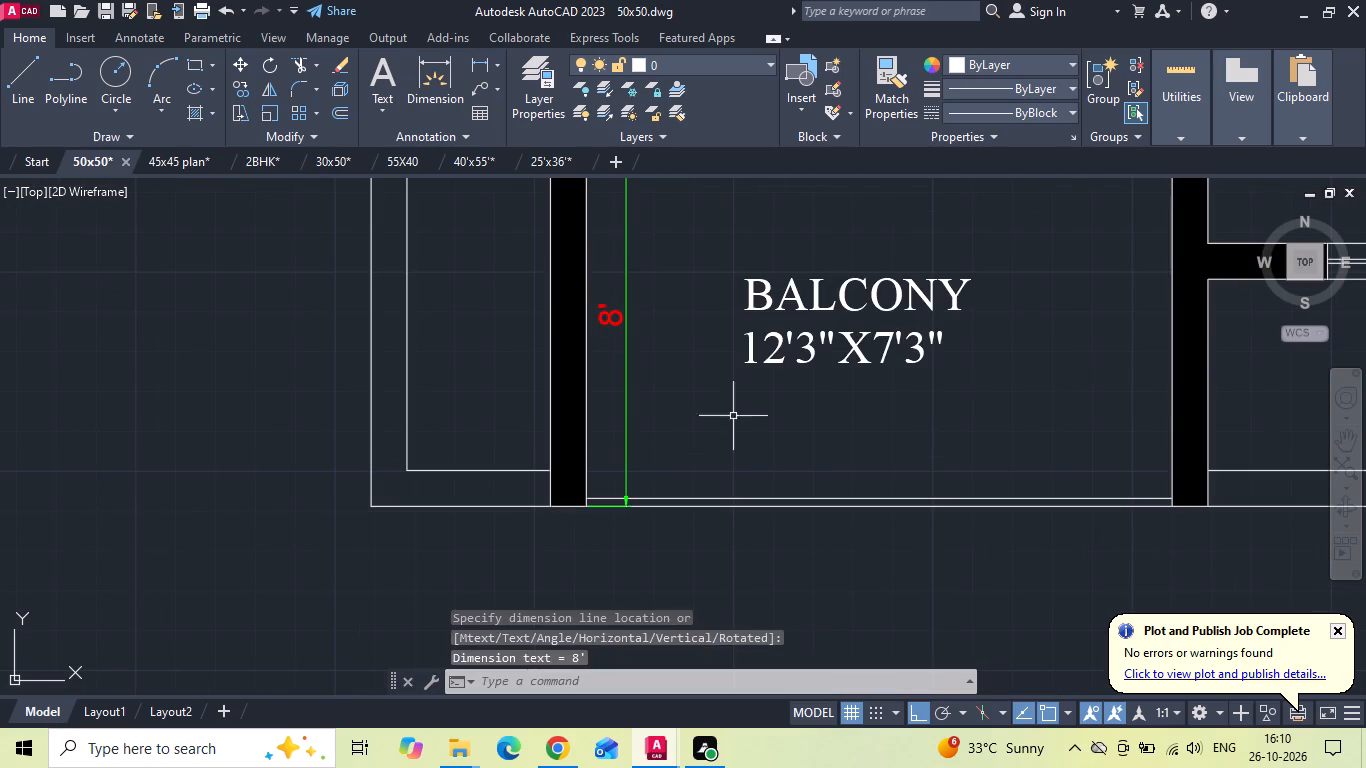
key(Escape)
Change the front balcony's size label in the dimensioned first floor plan to 12'3"X8'0".
double_click(890, 347)
key(BackSpace)
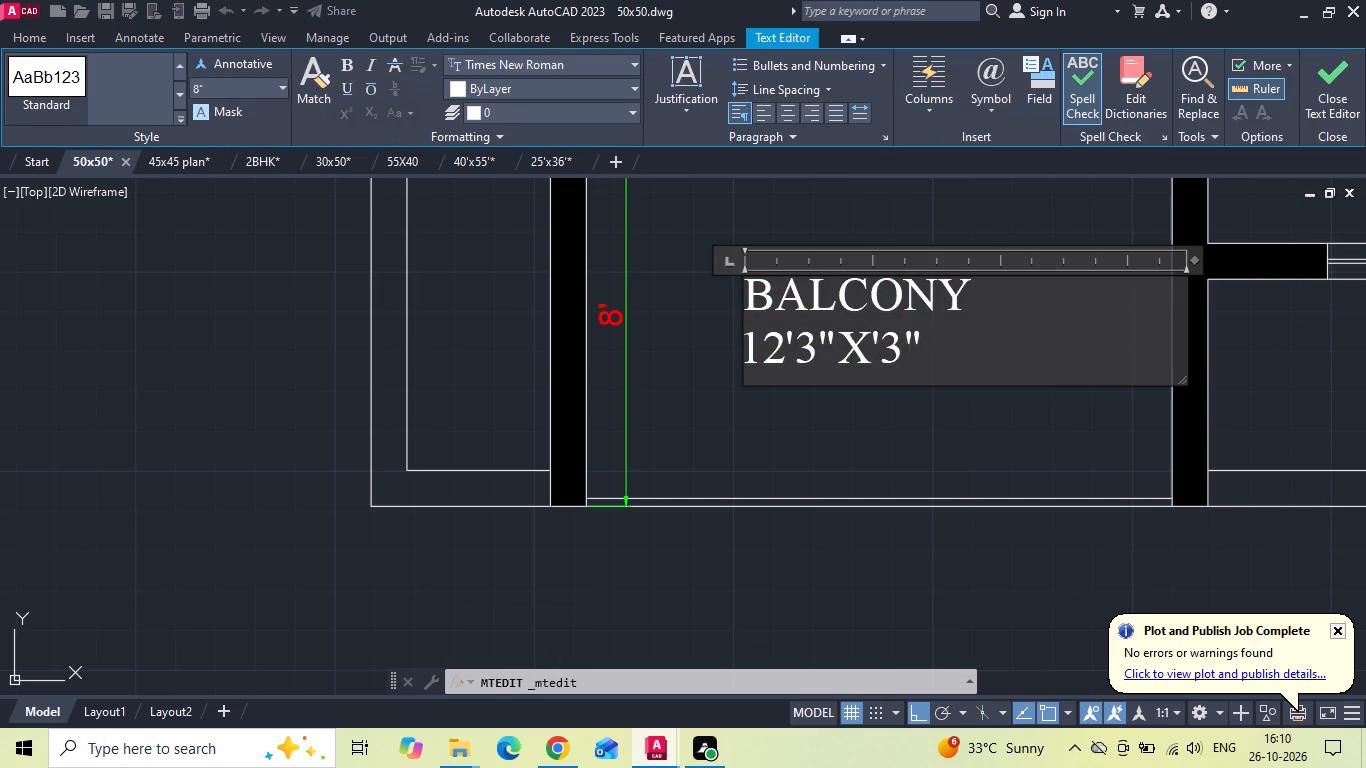
key(8)
click(920, 342)
key(BackSpace)
key(0)
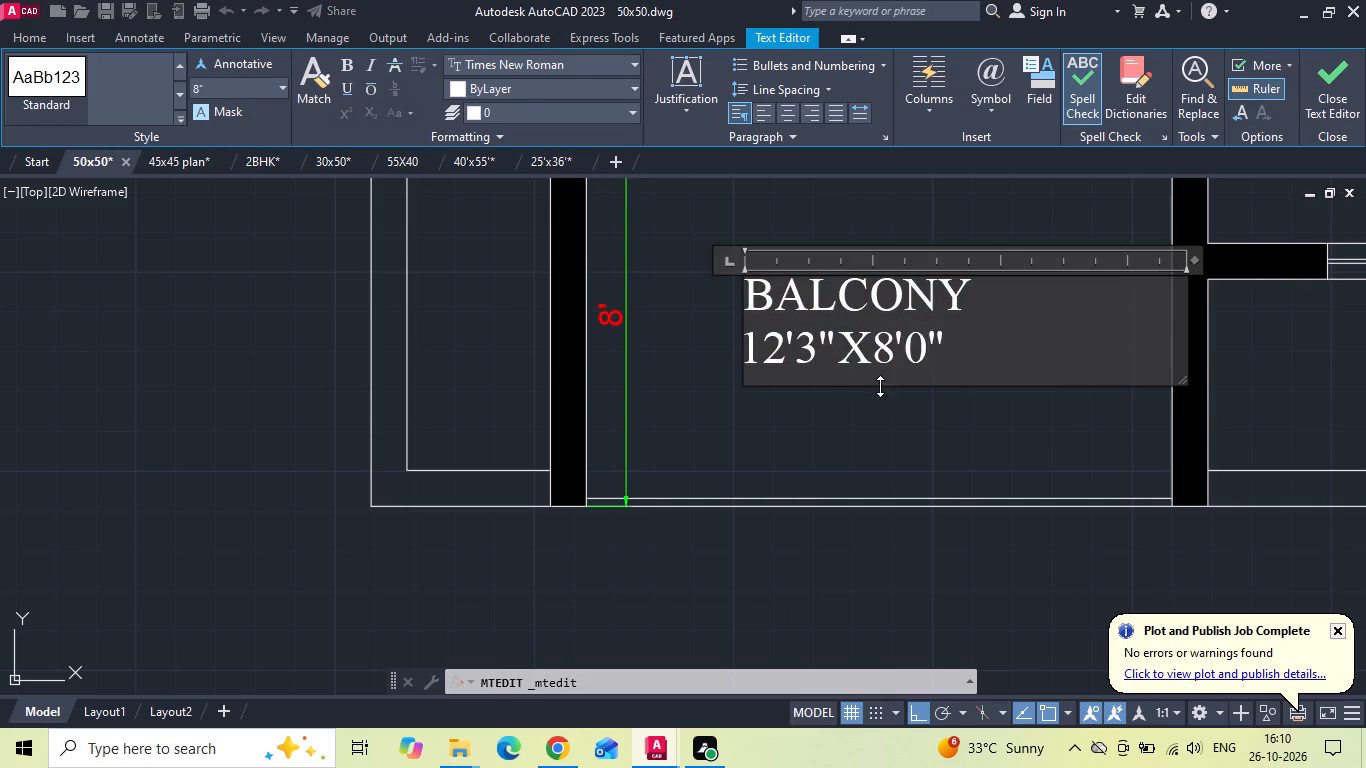
click(867, 404)
Change the front balcony's size label in the furnished first floor plan to 12'3"X8'0".
scroll(788, 453, down, 9)
scroll(749, 480, up, 3)
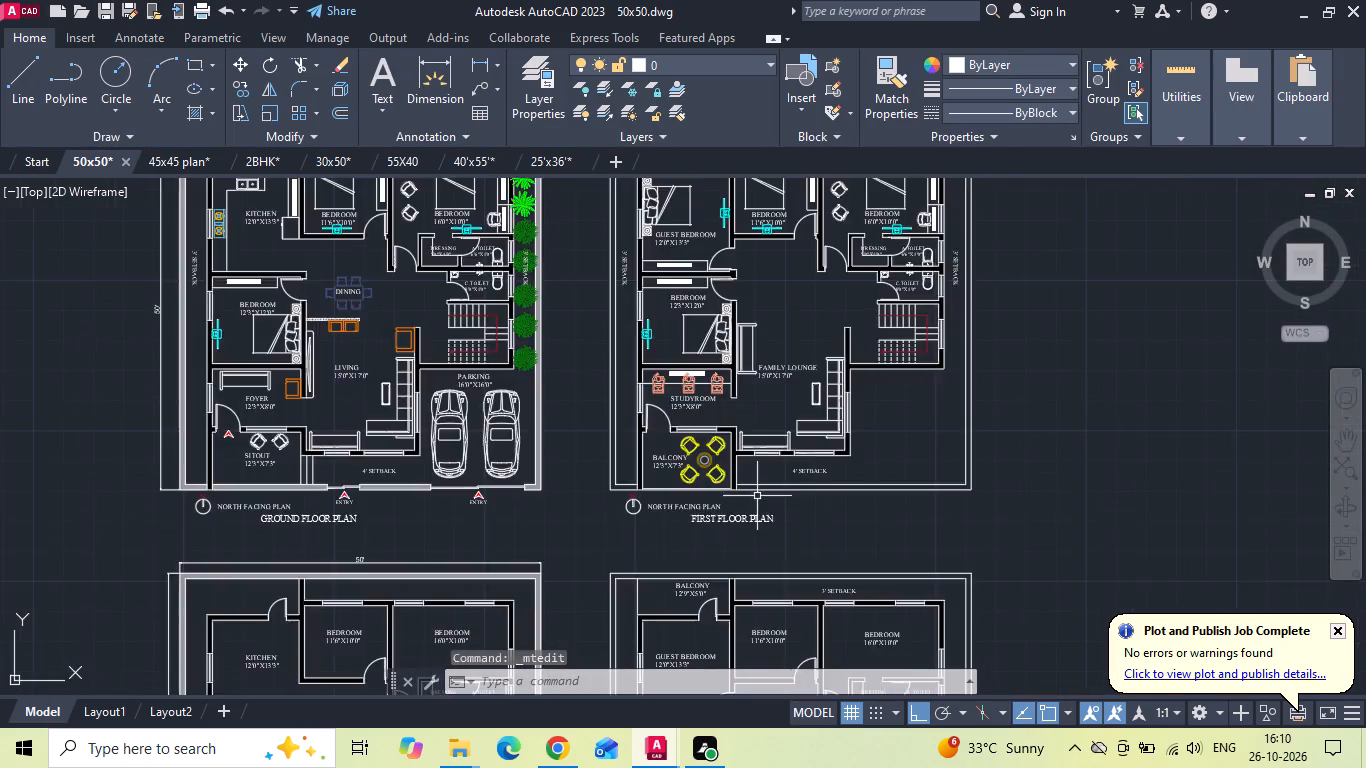
scroll(708, 487, up, 3)
double_click(572, 407)
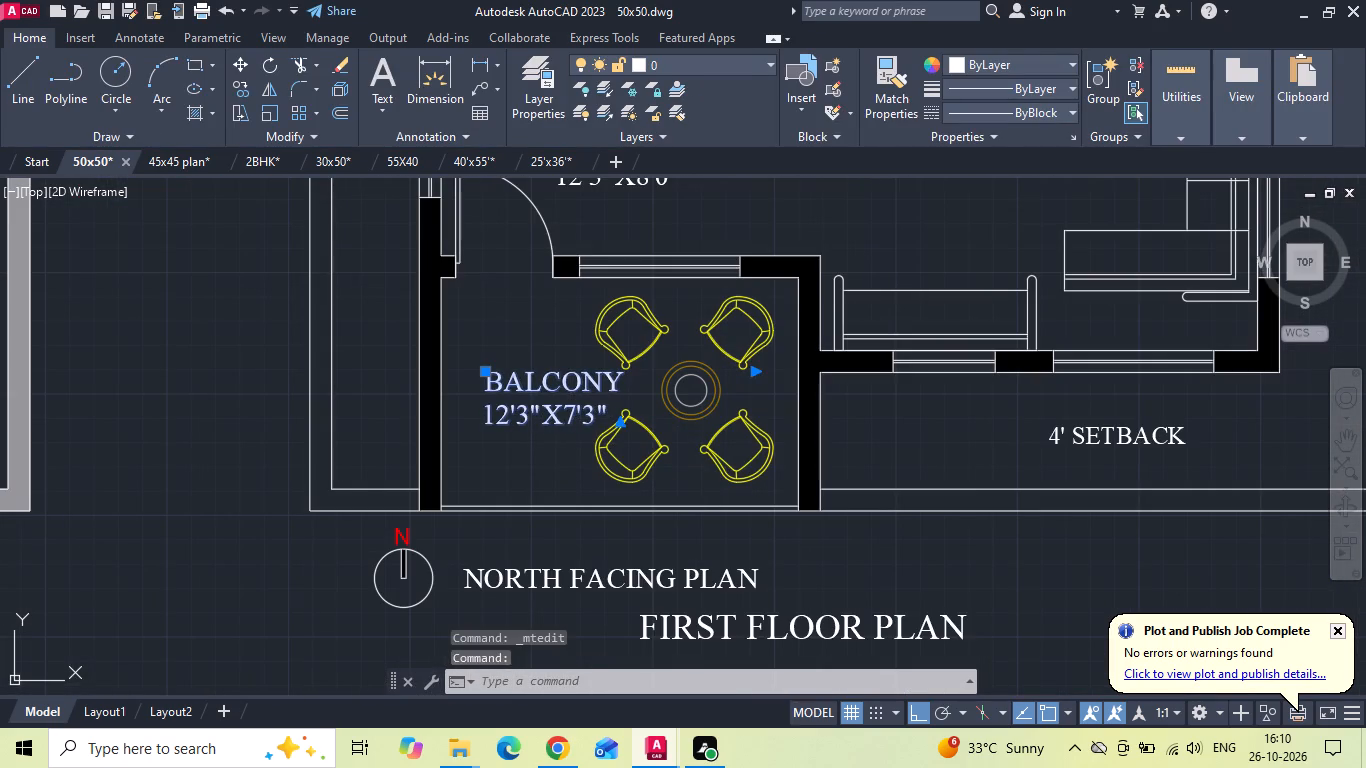
key(BackSpace)
key(8)
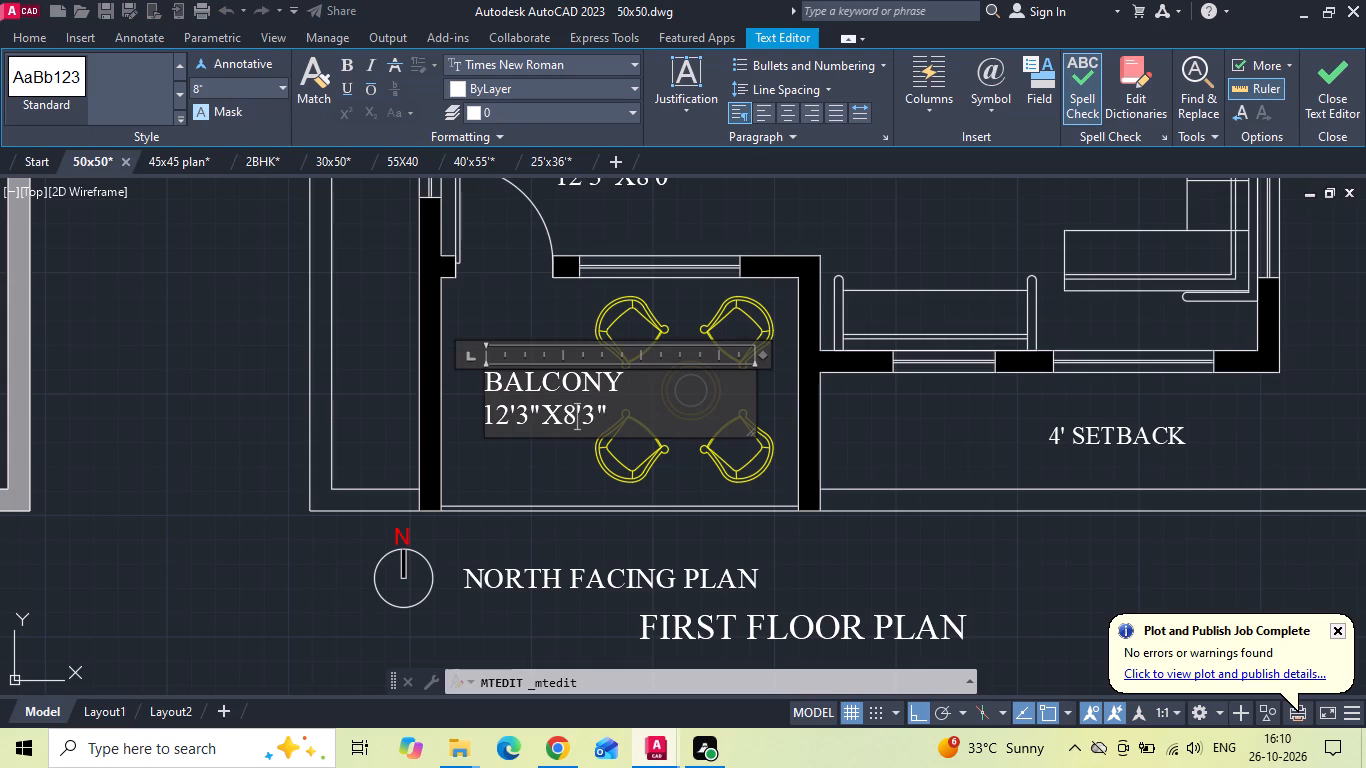
click(590, 414)
key(BackSpace)
key(0)
scroll(635, 342, down, 3)
middle_drag(609, 556, 599, 306)
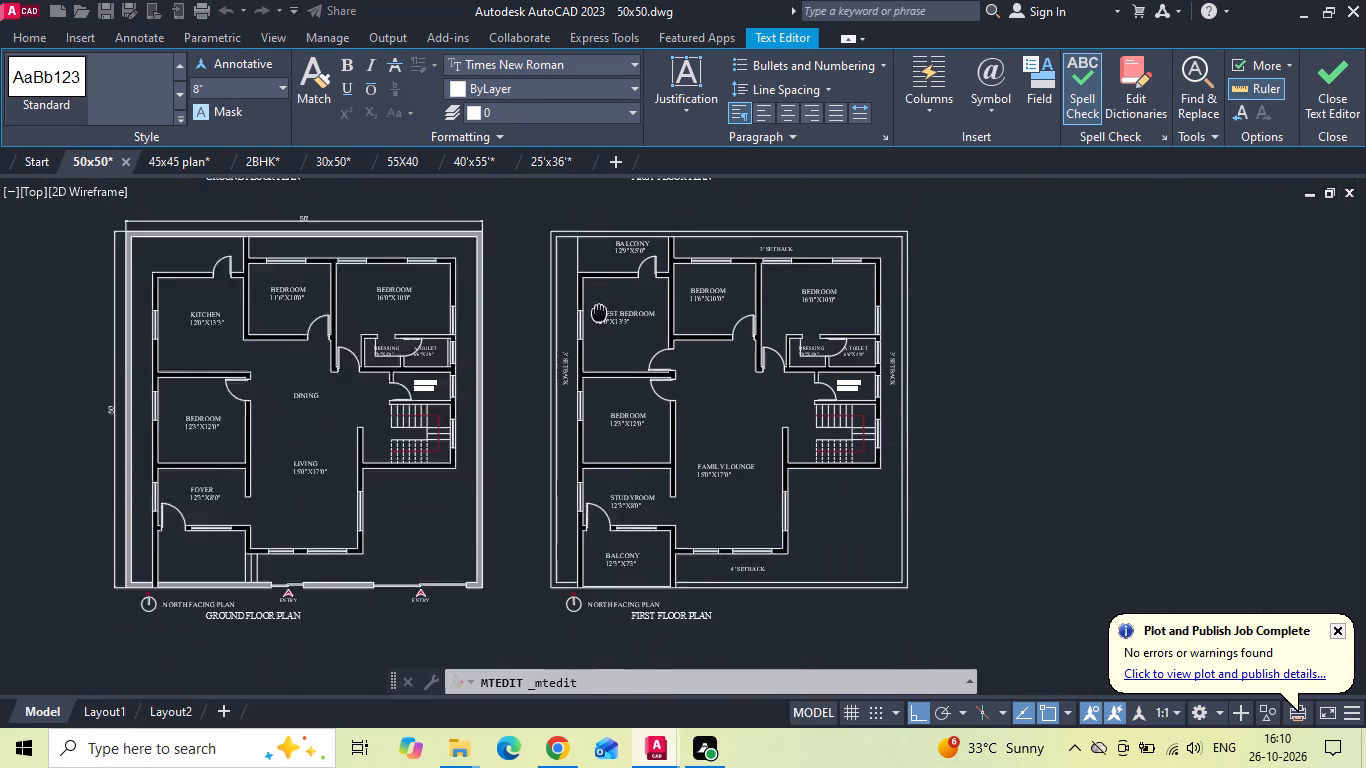
middle_drag(599, 306, 602, 235)
scroll(623, 442, up, 3)
click(690, 558)
Change the front balcony's size label in the lower unfurnished first floor plan to 12'3"X8'0".
scroll(662, 579, up, 2)
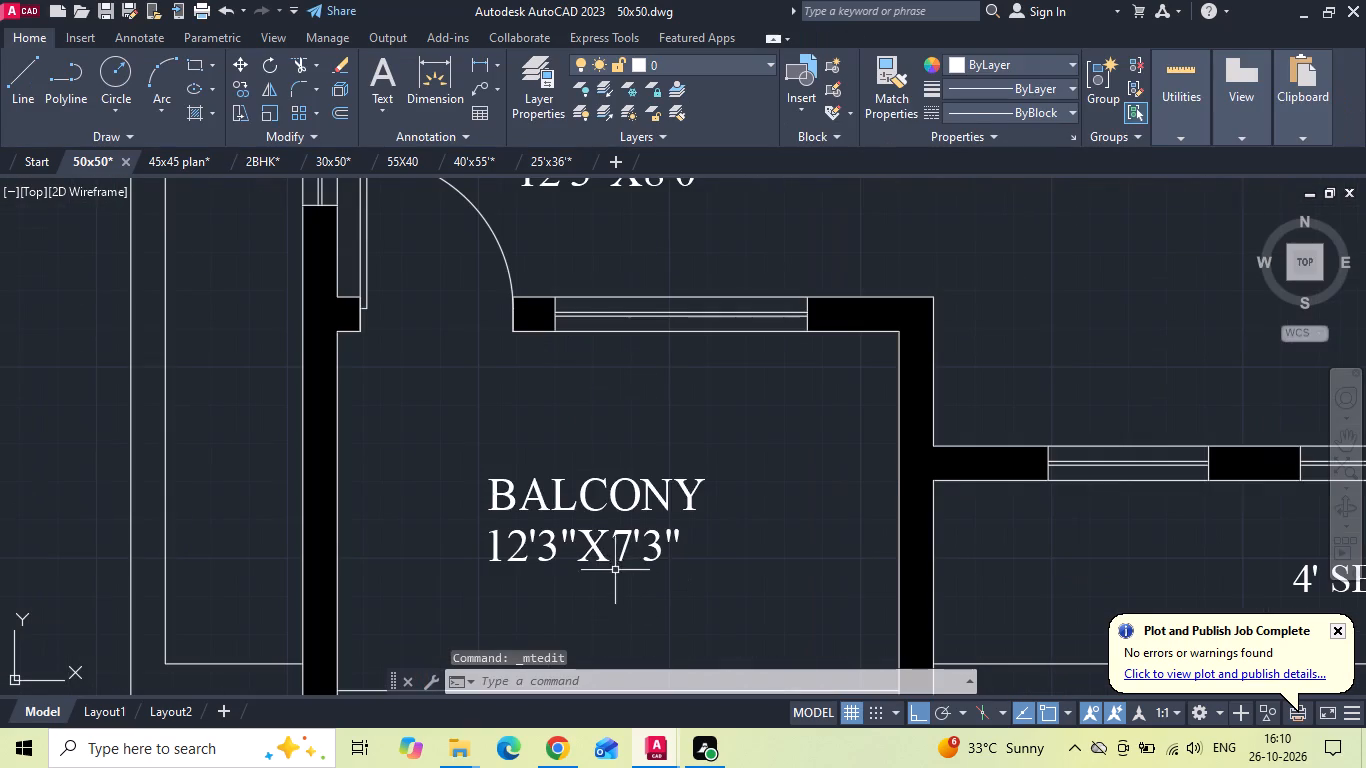
triple_click(628, 554)
key(BackSpace)
key(8)
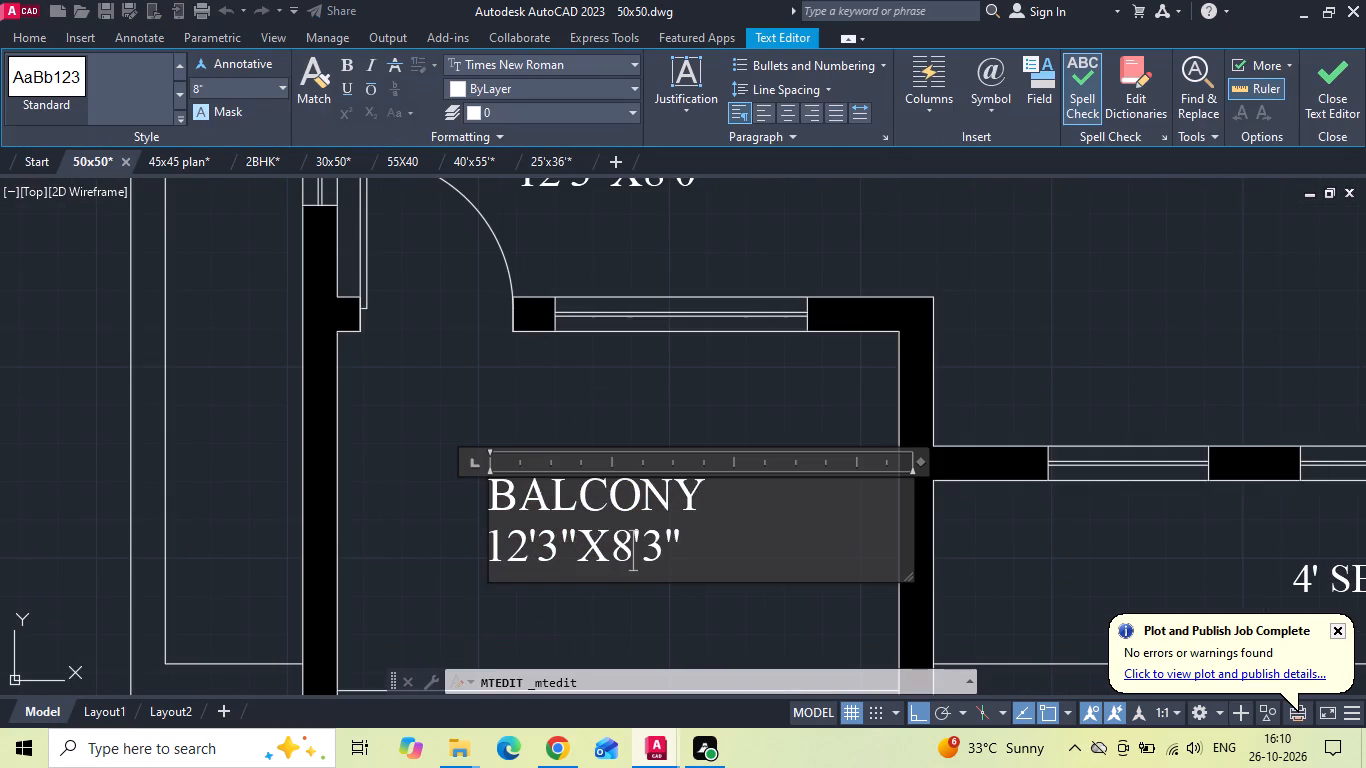
click(656, 556)
key(BackSpace)
key(0)
click(643, 618)
Add a horizontal linear dimension across the front balcony's width in the dimensioned first floor plan, just below the study room wall.
scroll(651, 572, down, 2)
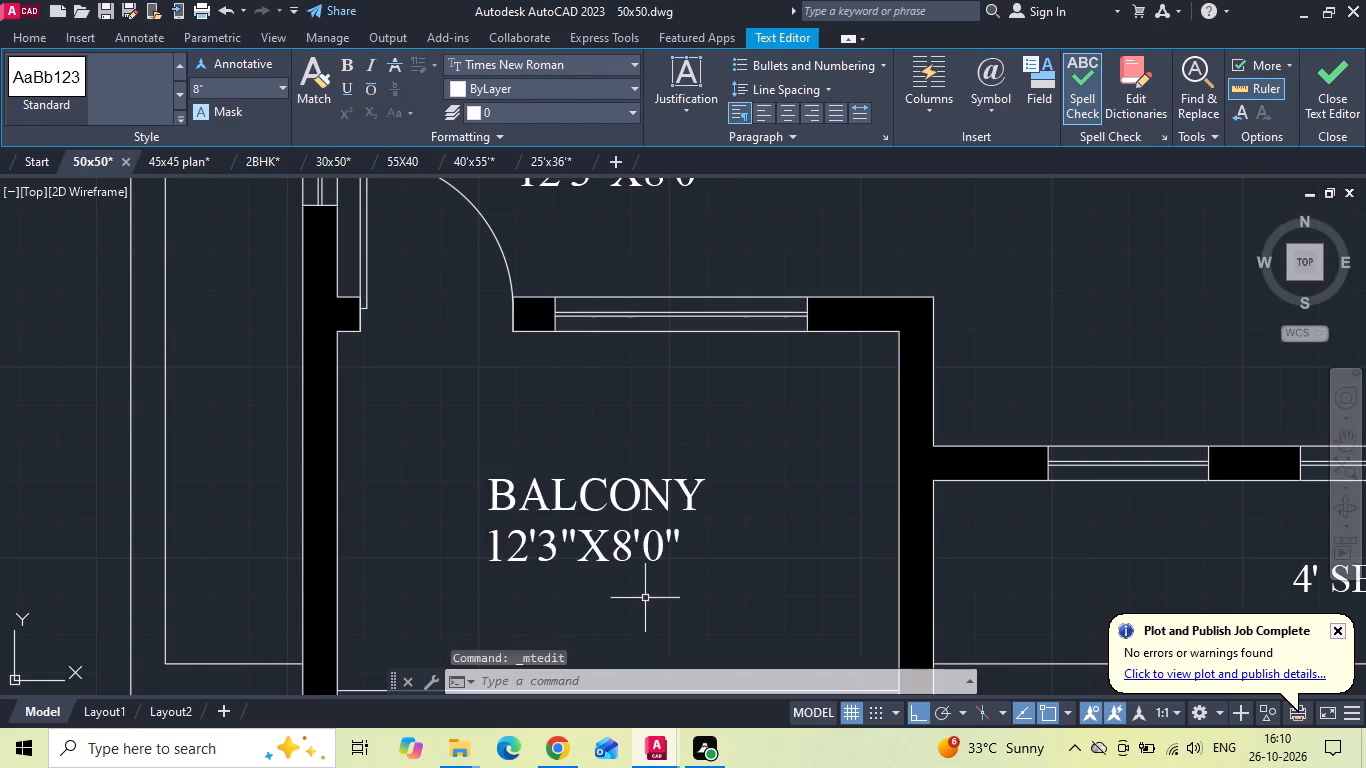
scroll(655, 542, down, 7)
middle_drag(639, 297, 672, 379)
scroll(707, 233, up, 2)
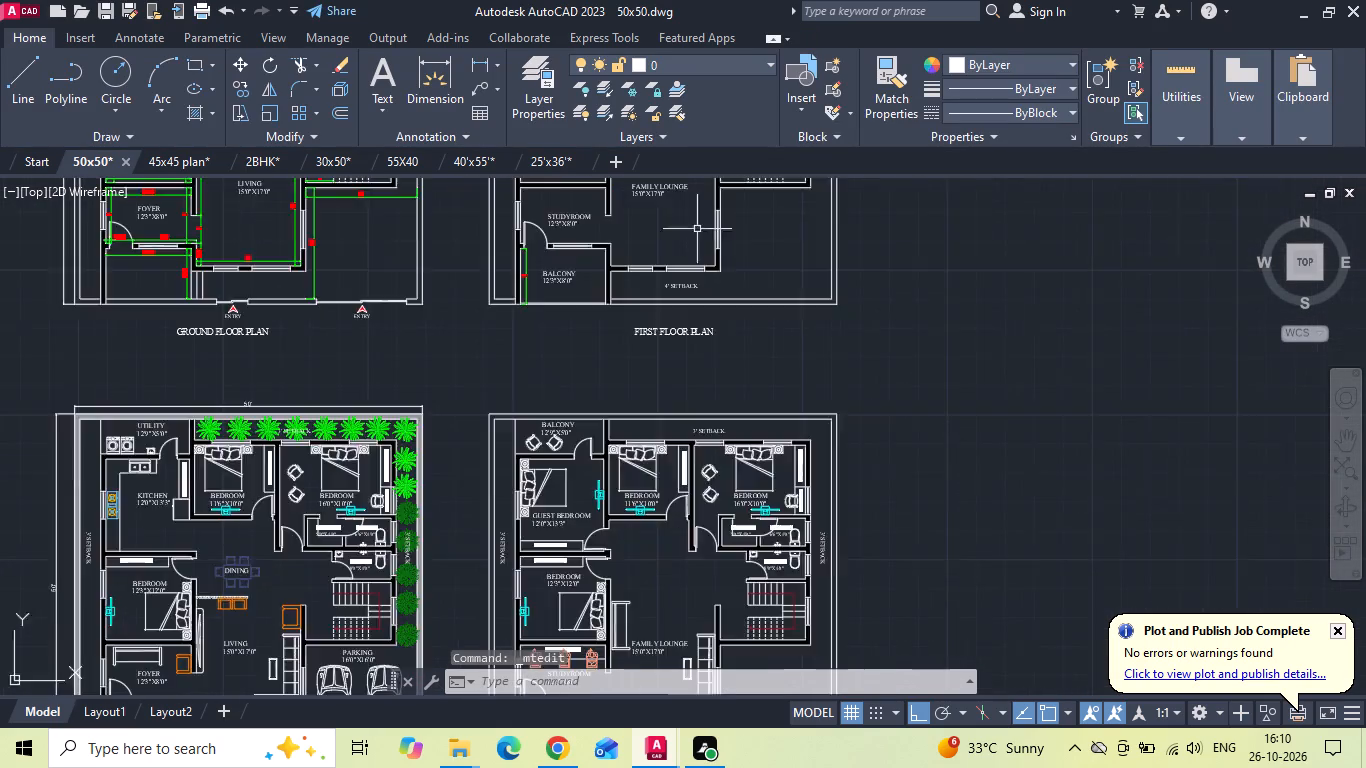
scroll(695, 228, up, 2)
click(486, 65)
scroll(298, 330, up, 1)
middle_drag(298, 330, 297, 332)
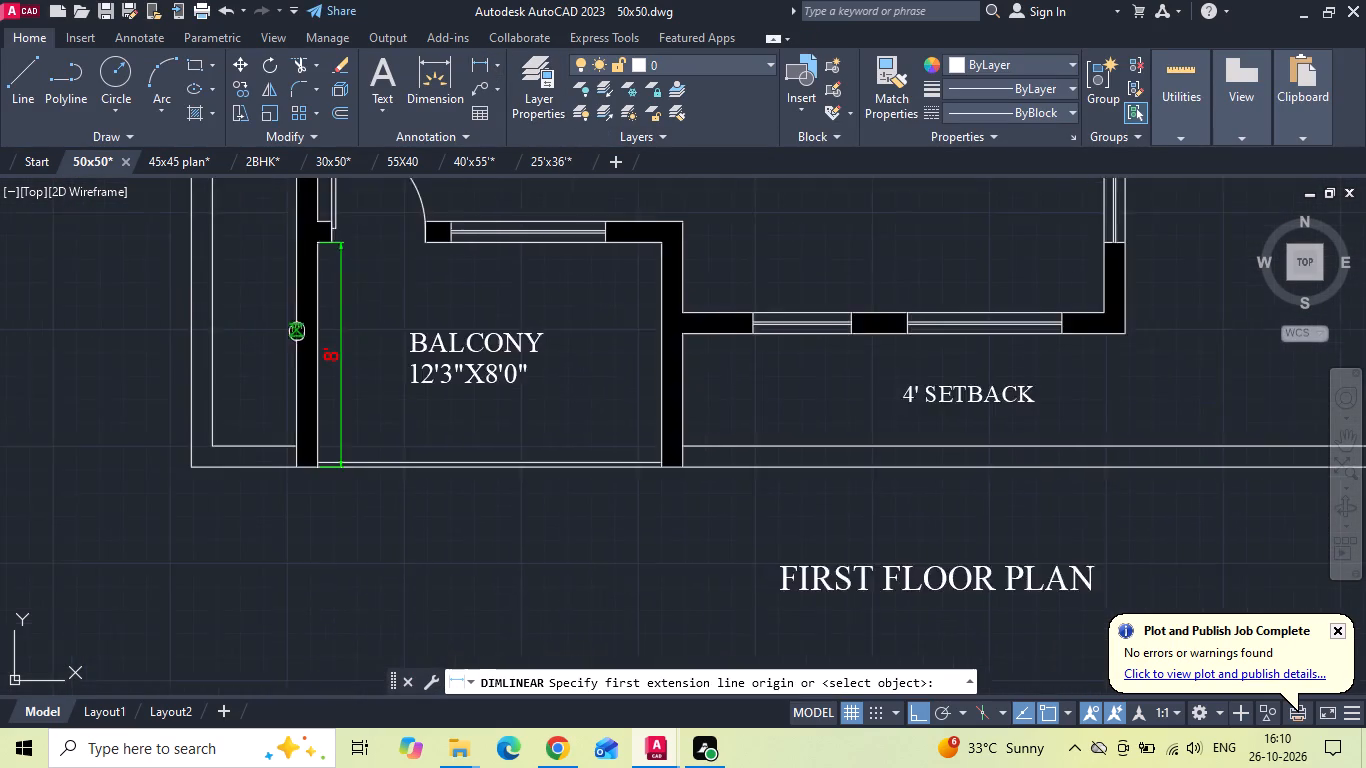
middle_drag(297, 332, 395, 352)
scroll(389, 303, up, 1)
click(422, 245)
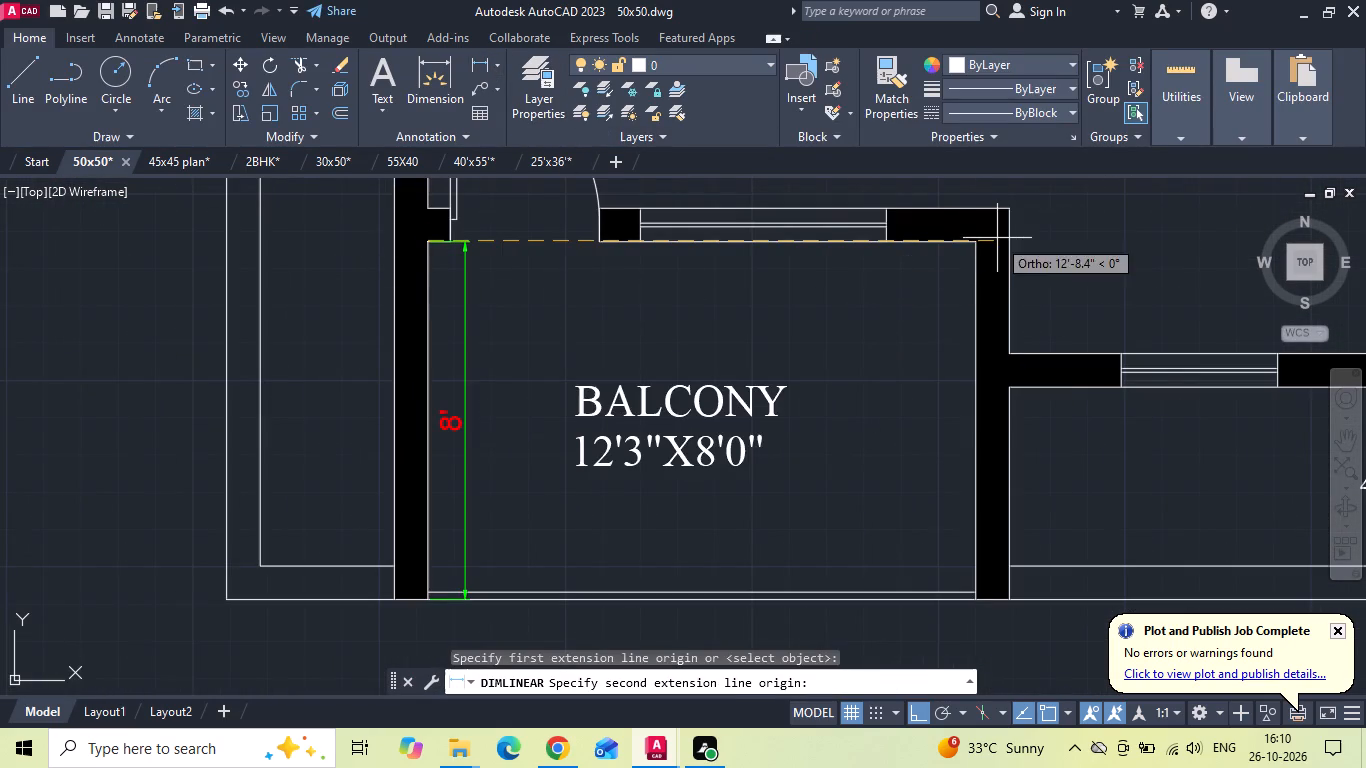
drag(974, 239, 963, 245)
click(945, 280)
Add a vertical linear dimension along the family lounge's west wall, from its front corner up to the study room's front wall corner.
middle_drag(932, 341, 657, 338)
scroll(565, 445, down, 1)
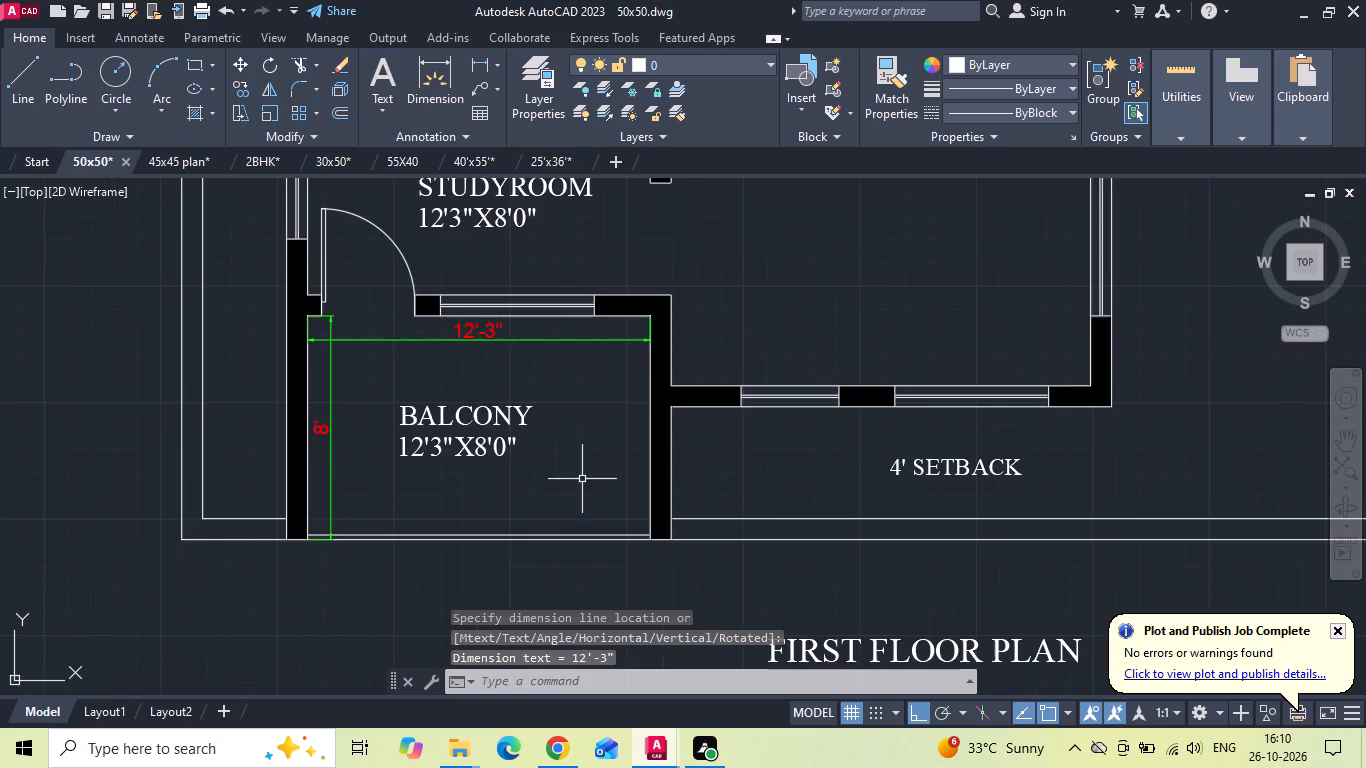
key(space)
click(676, 381)
click(675, 295)
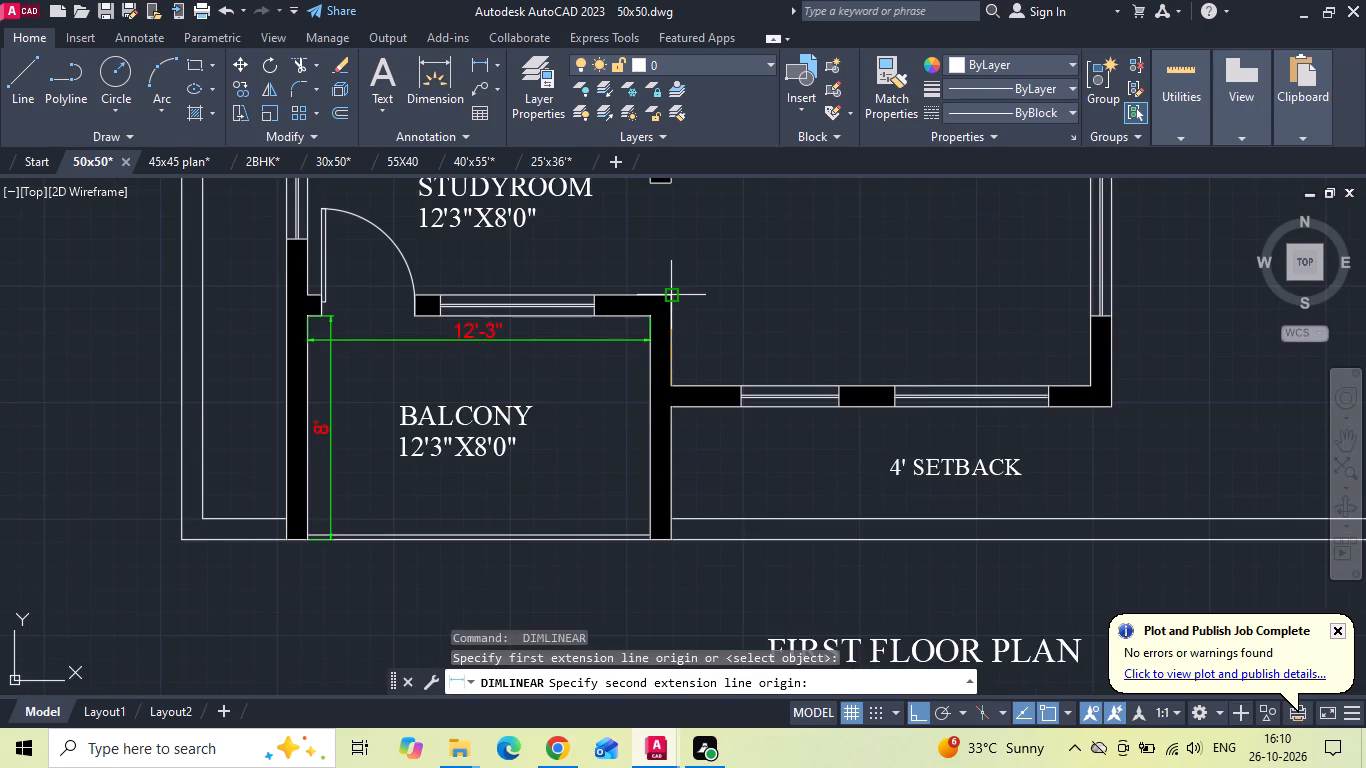
scroll(695, 312, up, 1)
click(701, 318)
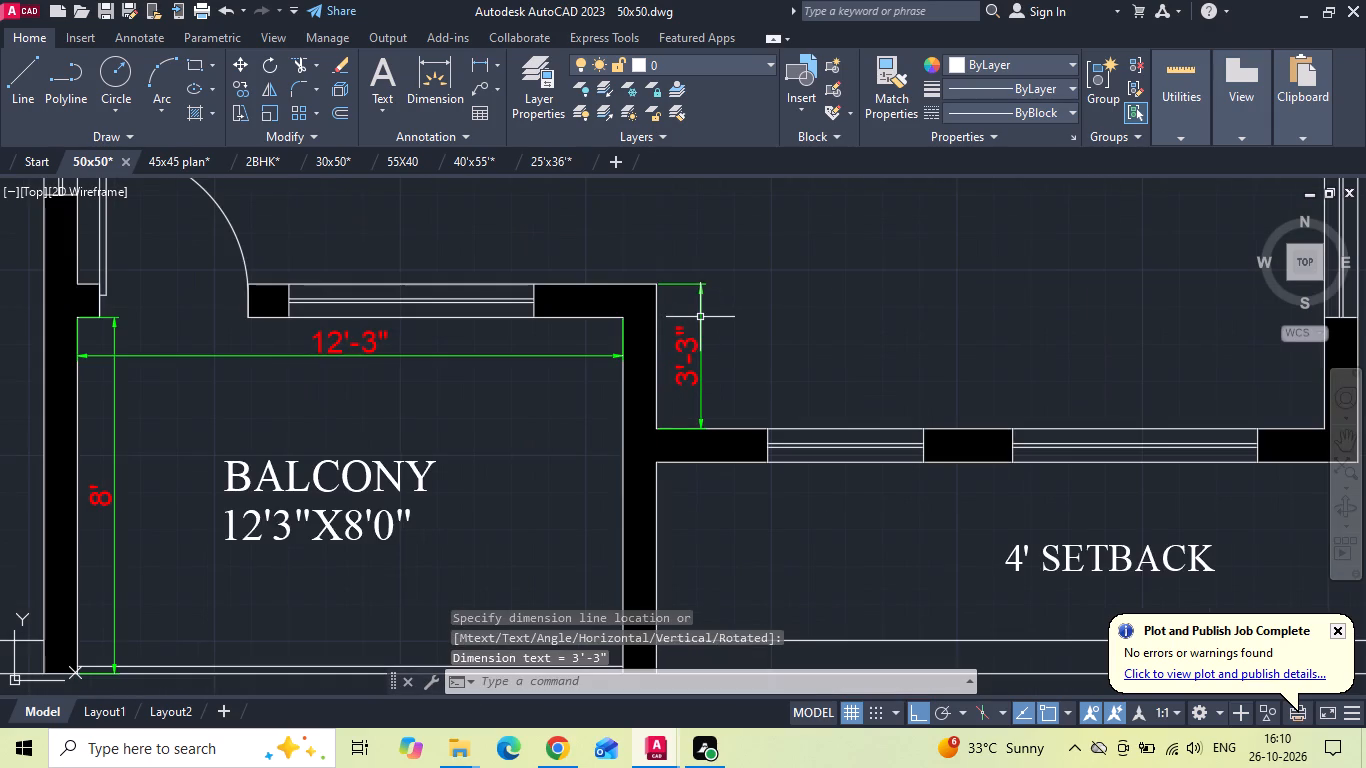
Continue the vertical dimension chain north across the study room opening and along the family lounge's west wall to the lower bedroom's door.
text(DIMCNT)
key(space)
middle_drag(696, 289, 703, 487)
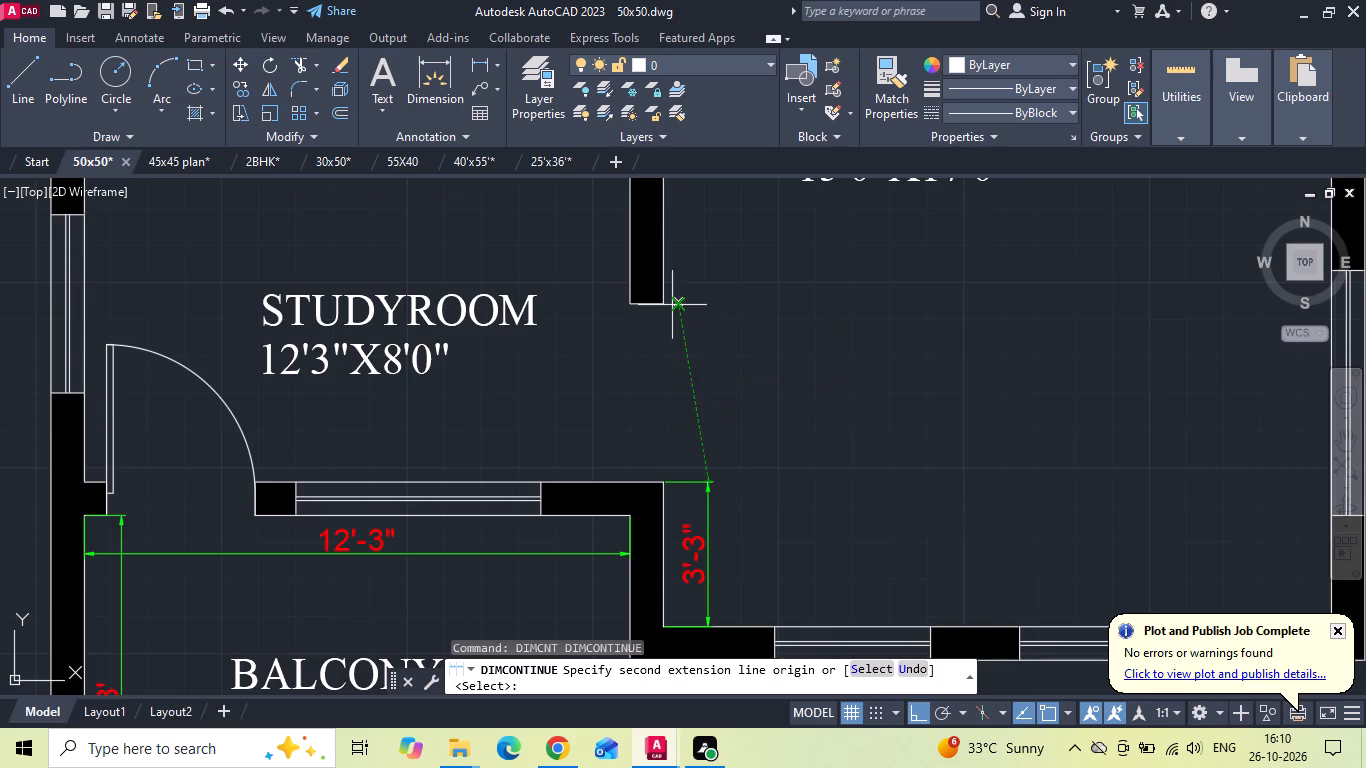
click(662, 302)
middle_drag(680, 278, 646, 569)
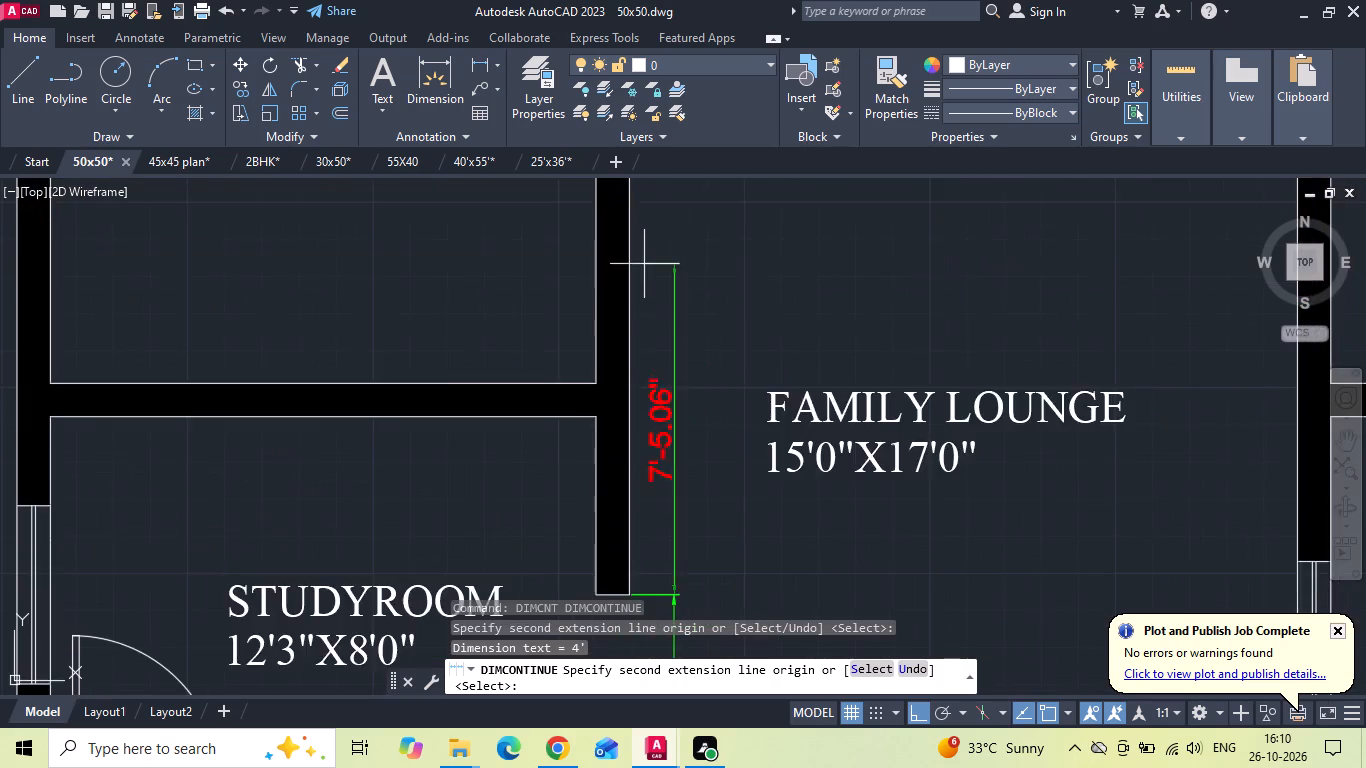
middle_drag(644, 261, 609, 527)
scroll(610, 530, down, 1)
scroll(620, 359, up, 3)
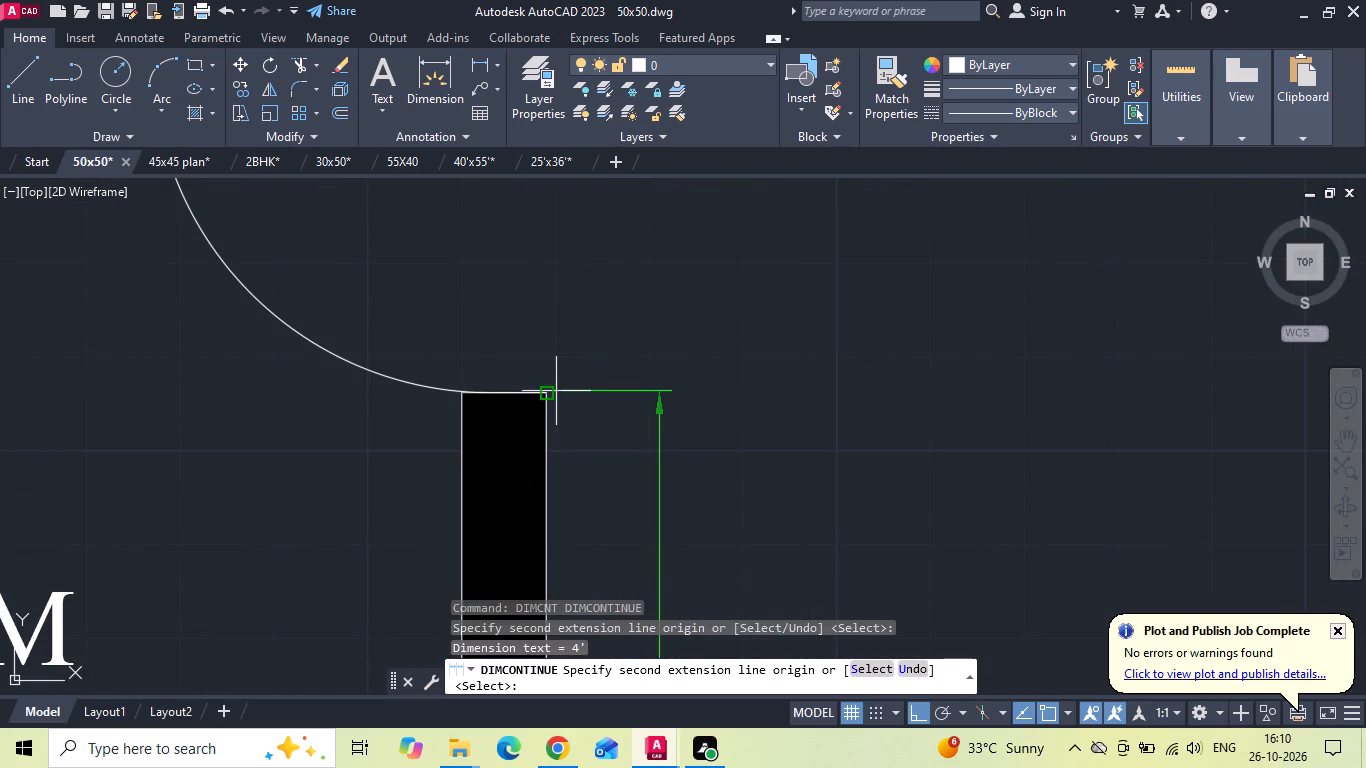
click(549, 395)
Continue the vertical chain across both bedroom door openings and the wall end between them, up to the 11'6"X10'0" bedroom's south wall.
scroll(579, 474, down, 2)
scroll(568, 339, up, 1)
click(567, 295)
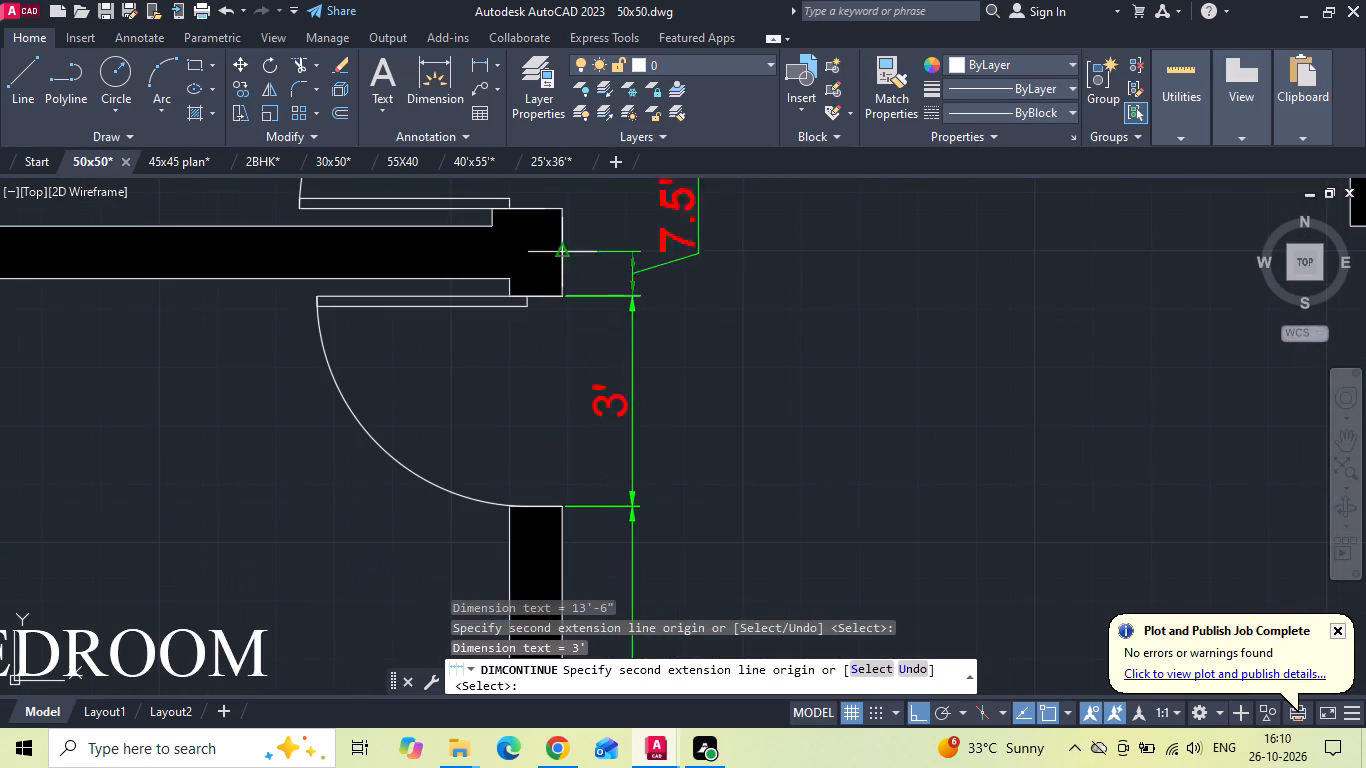
click(559, 212)
scroll(580, 238, up, 1)
middle_drag(594, 300, 596, 496)
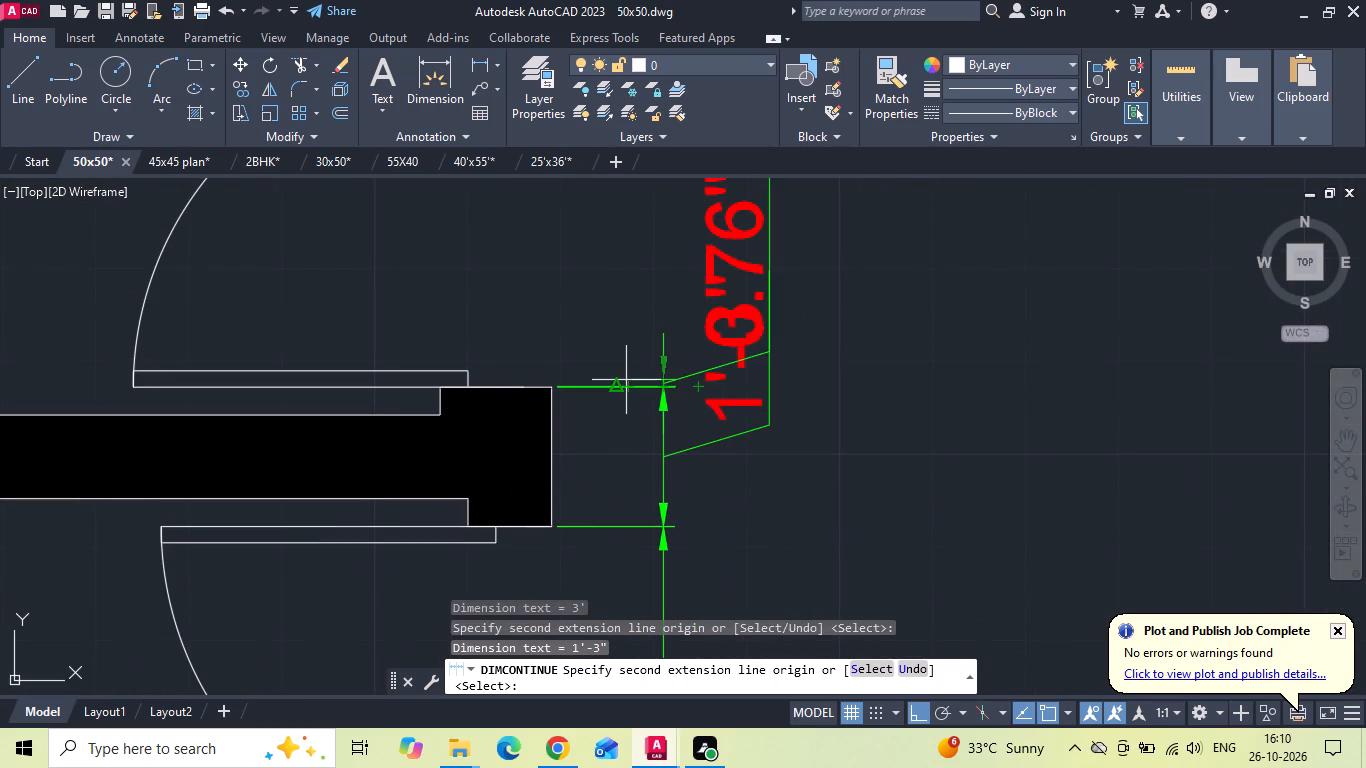
scroll(620, 468, down, 3)
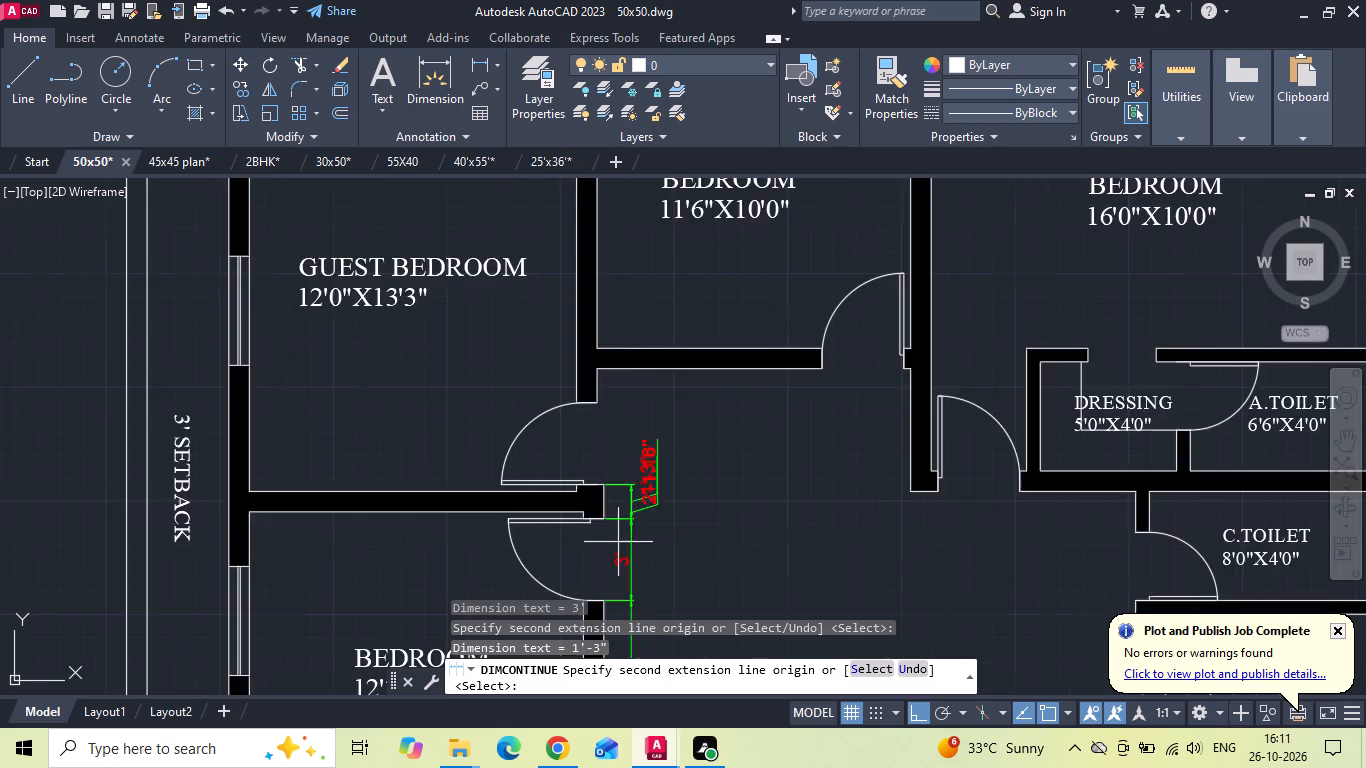
scroll(613, 426, up, 2)
click(561, 363)
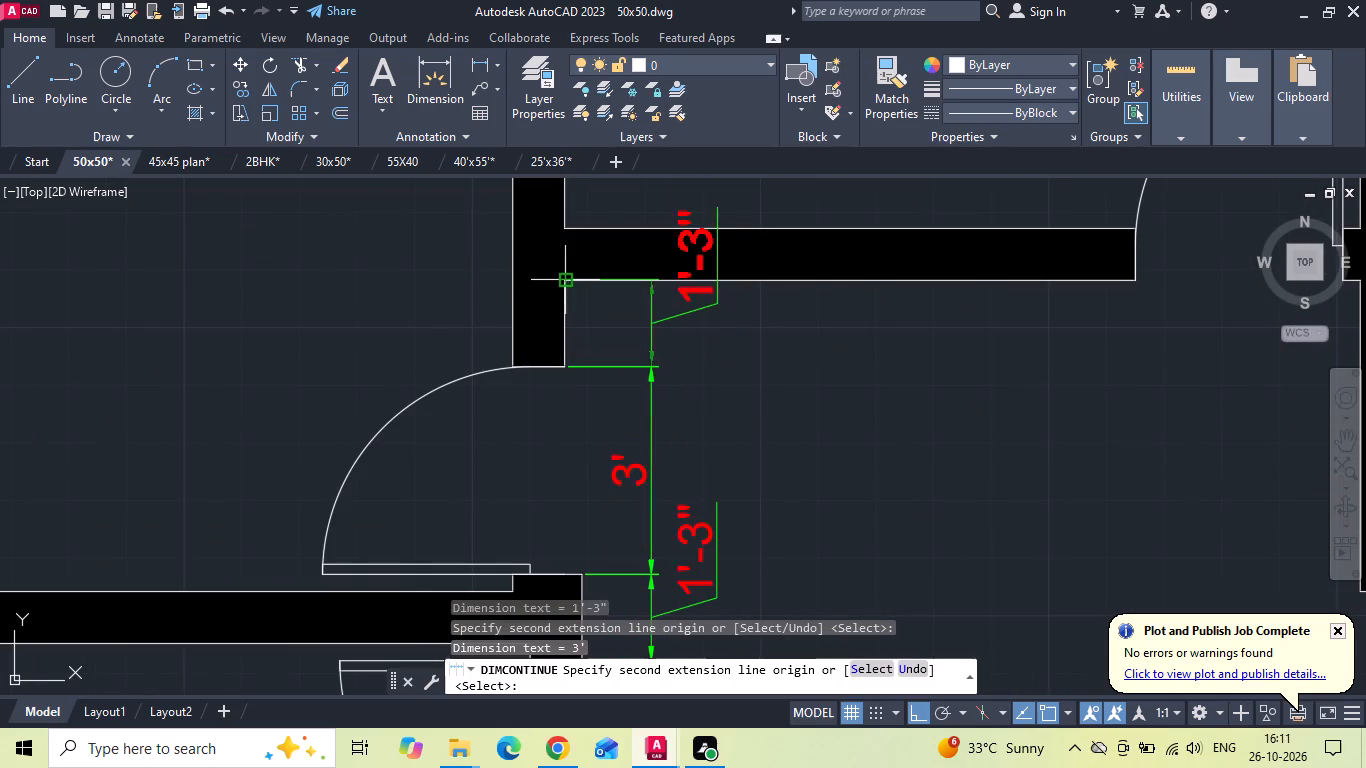
click(568, 283)
key(Escape)
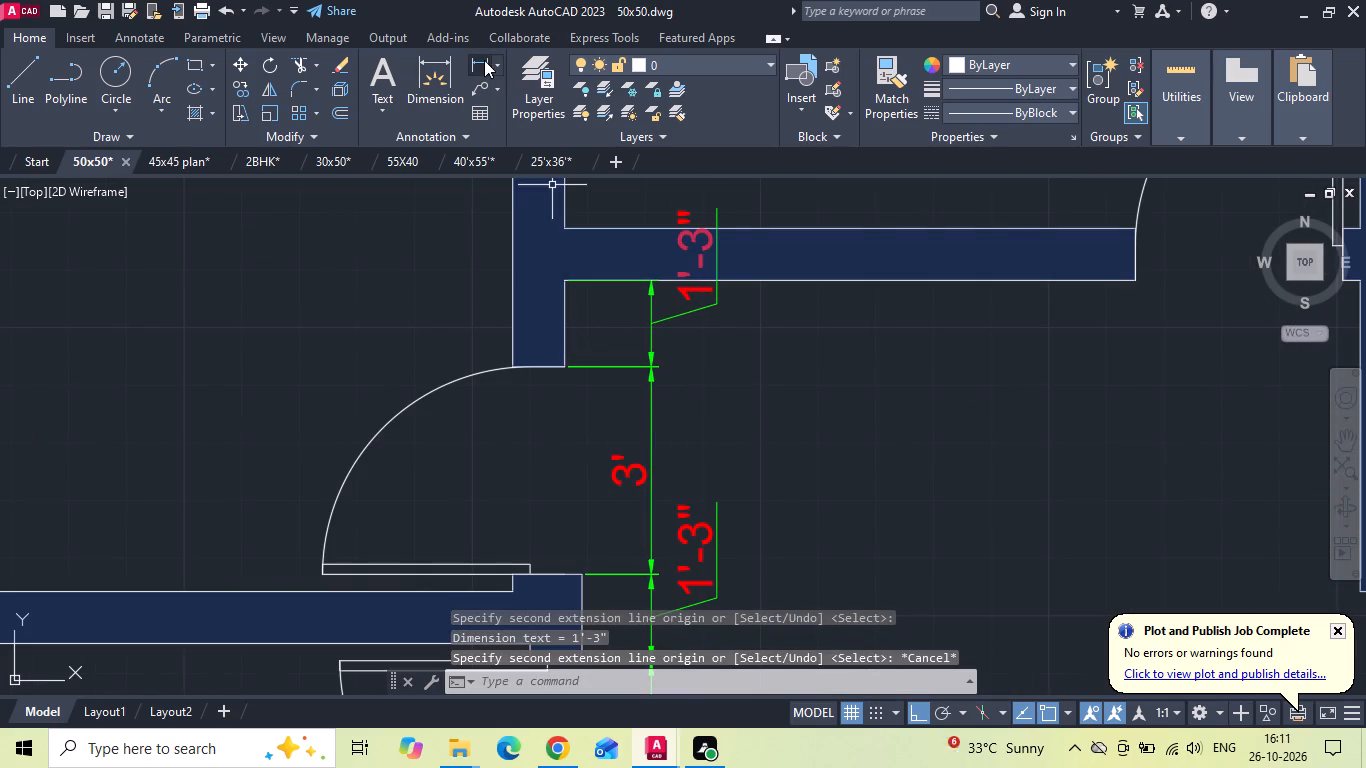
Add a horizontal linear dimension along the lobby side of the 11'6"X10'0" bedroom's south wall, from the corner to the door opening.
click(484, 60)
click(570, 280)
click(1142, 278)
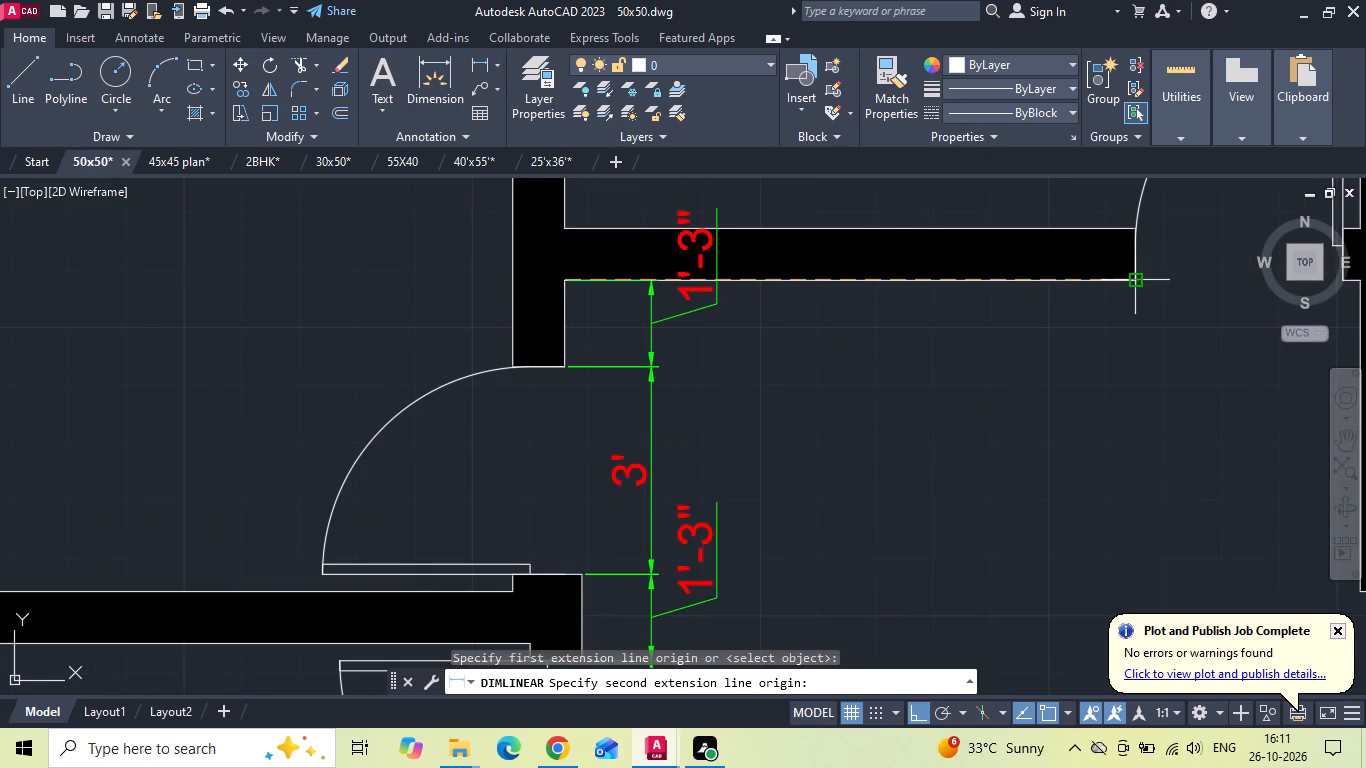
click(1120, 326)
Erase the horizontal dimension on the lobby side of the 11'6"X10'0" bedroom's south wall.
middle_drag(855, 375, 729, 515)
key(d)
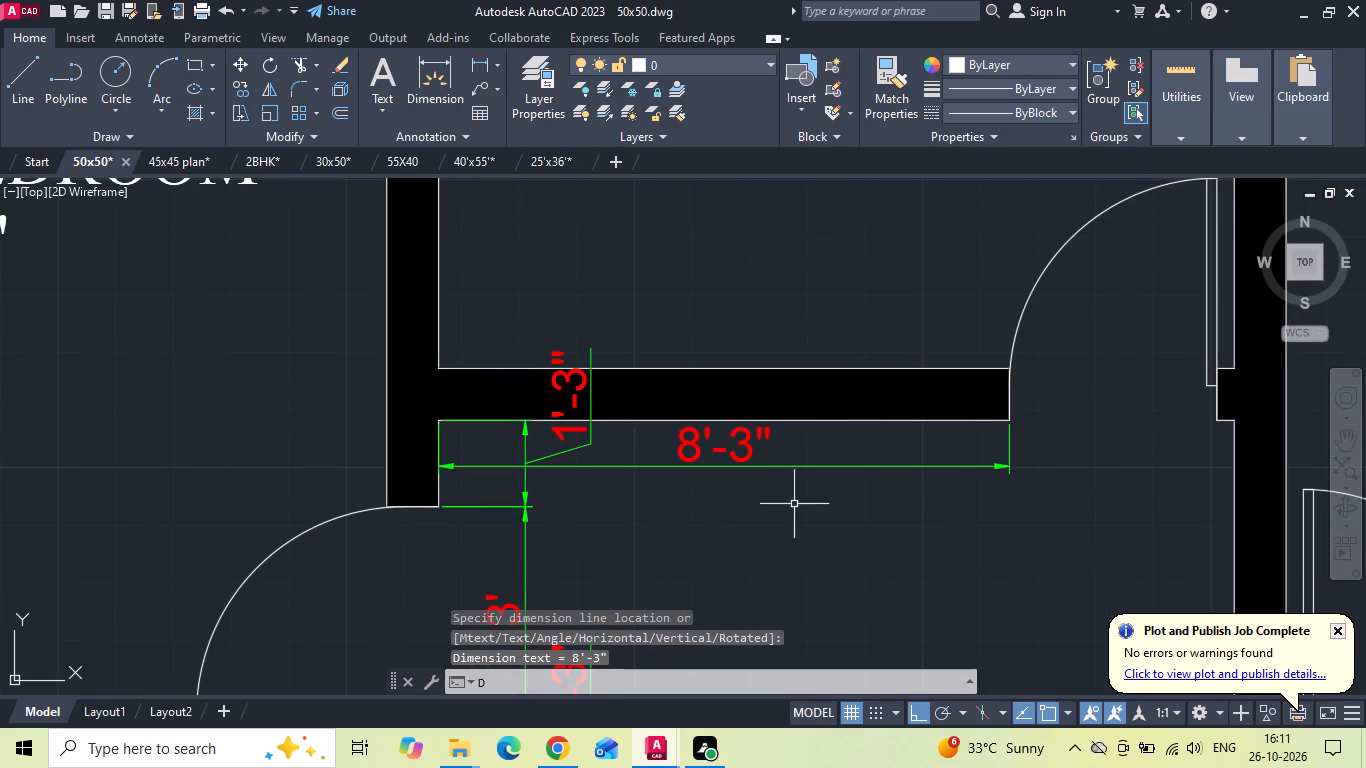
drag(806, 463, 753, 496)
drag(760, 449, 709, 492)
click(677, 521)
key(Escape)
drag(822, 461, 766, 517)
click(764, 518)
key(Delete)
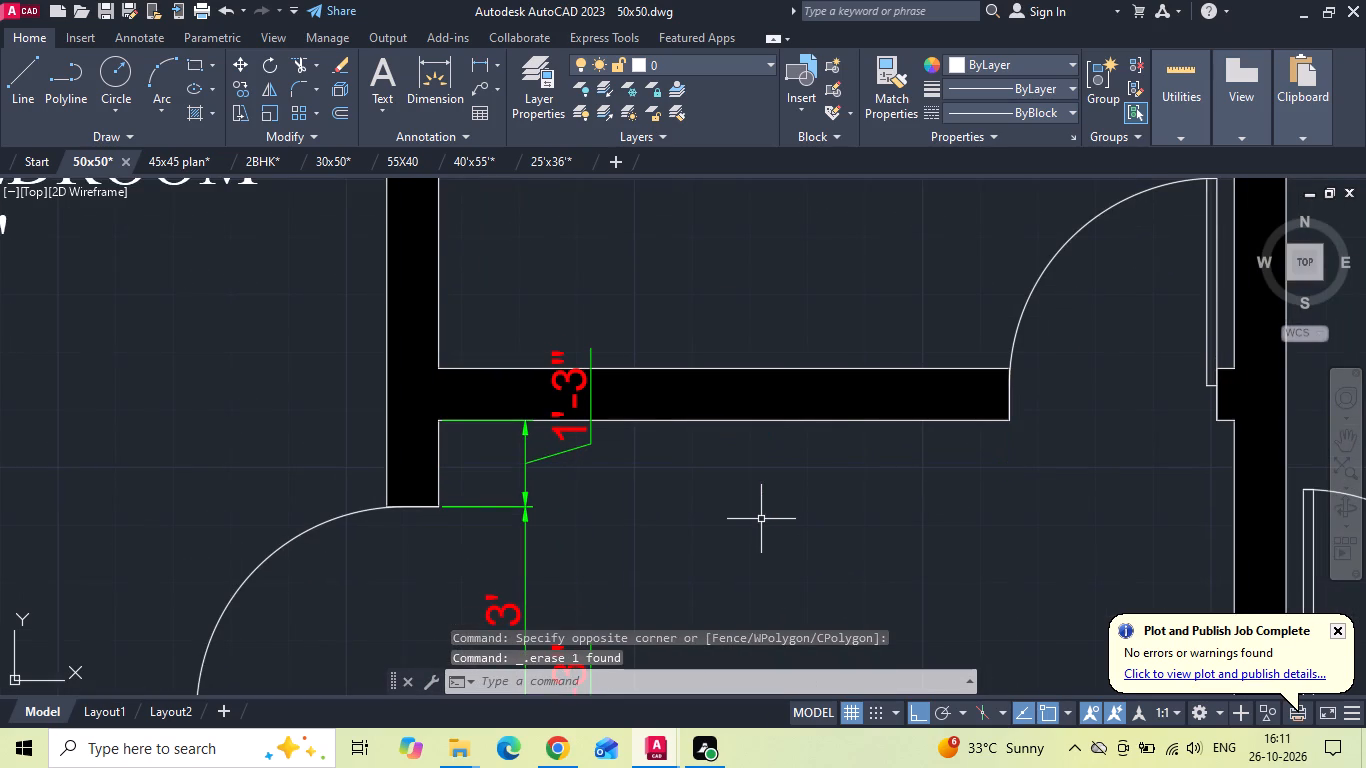
Add a horizontal linear dimension inside the 11'6"X10'0" bedroom along its south wall, from the west corner to the door opening.
text(DLI)
key(space)
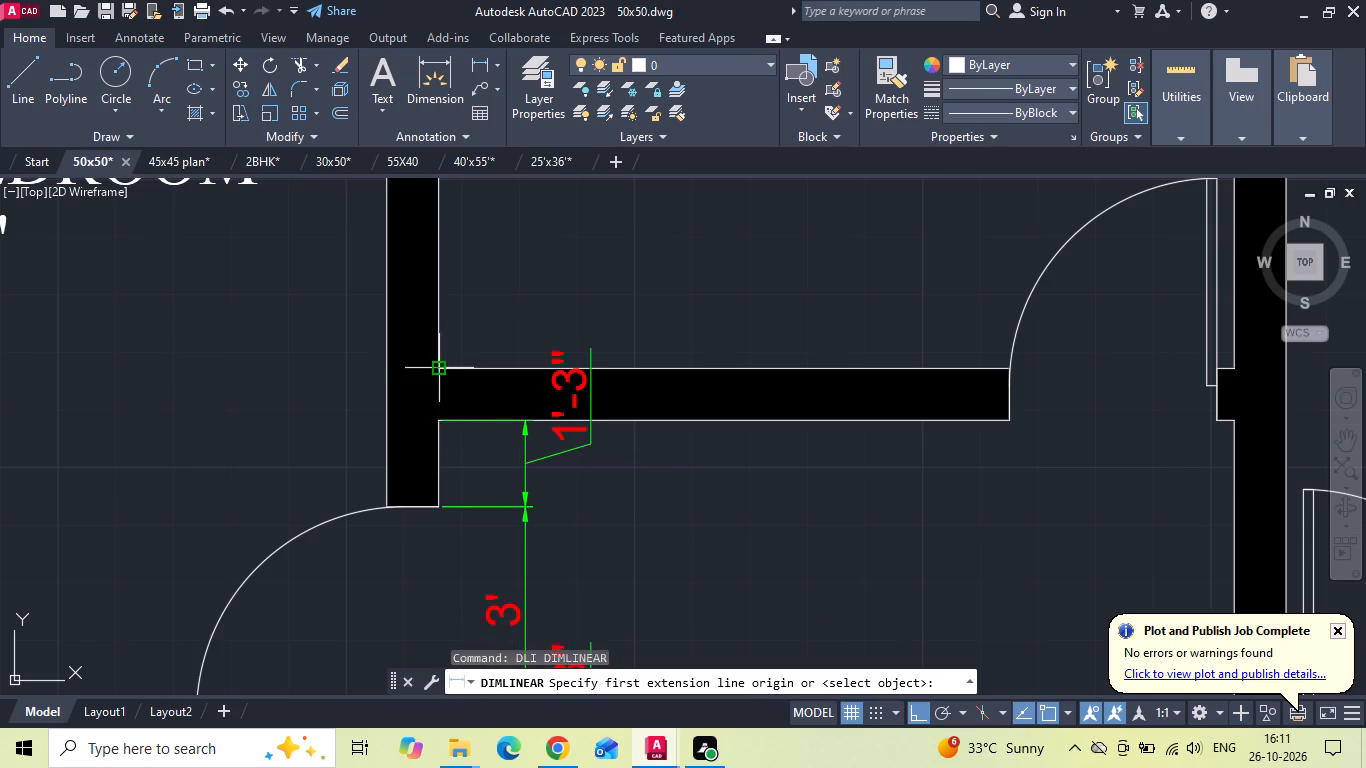
click(432, 367)
scroll(1013, 360, up, 5)
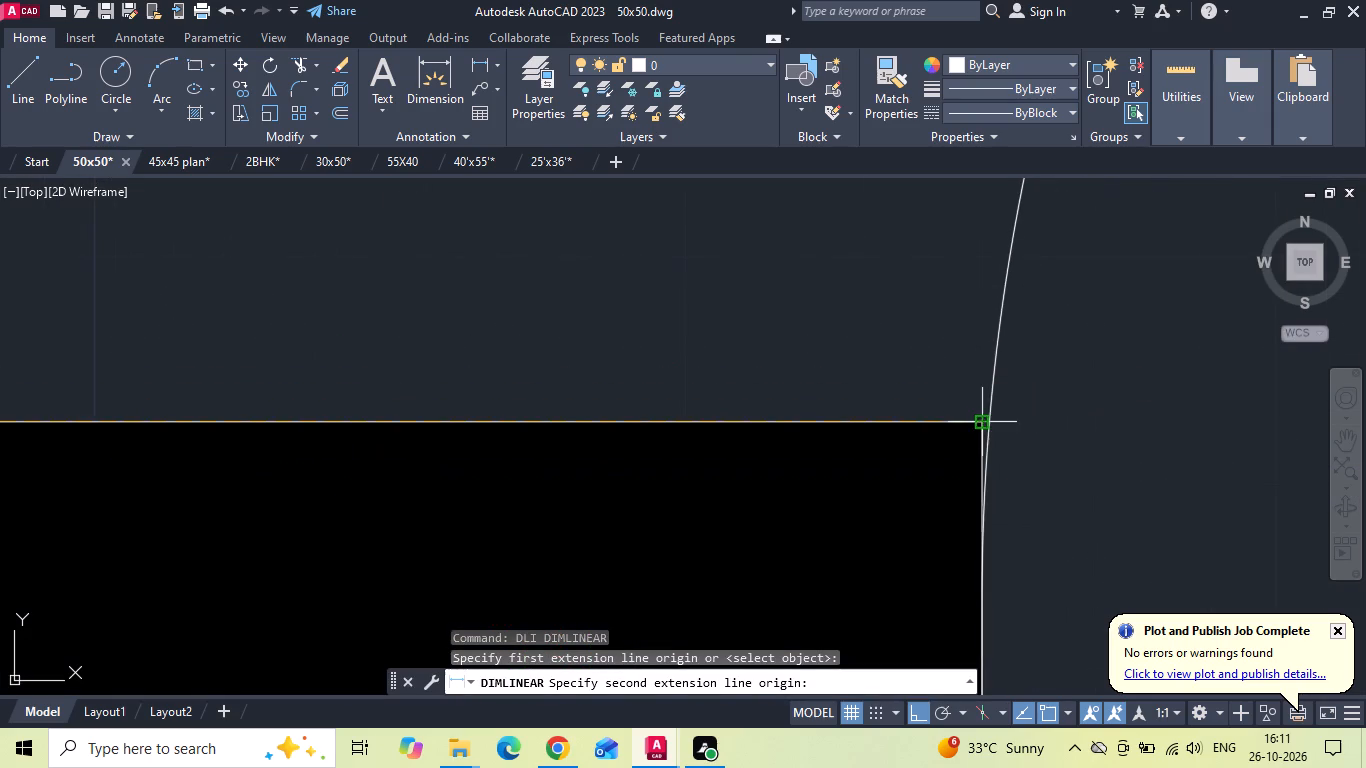
click(980, 416)
scroll(976, 419, down, 3)
click(946, 374)
Continue the south wall dimension across the 11'6"X10'0" bedroom's door opening and the short wall return to the east wall.
key(d)
text(IMCNT)
key(space)
scroll(727, 392, down, 2)
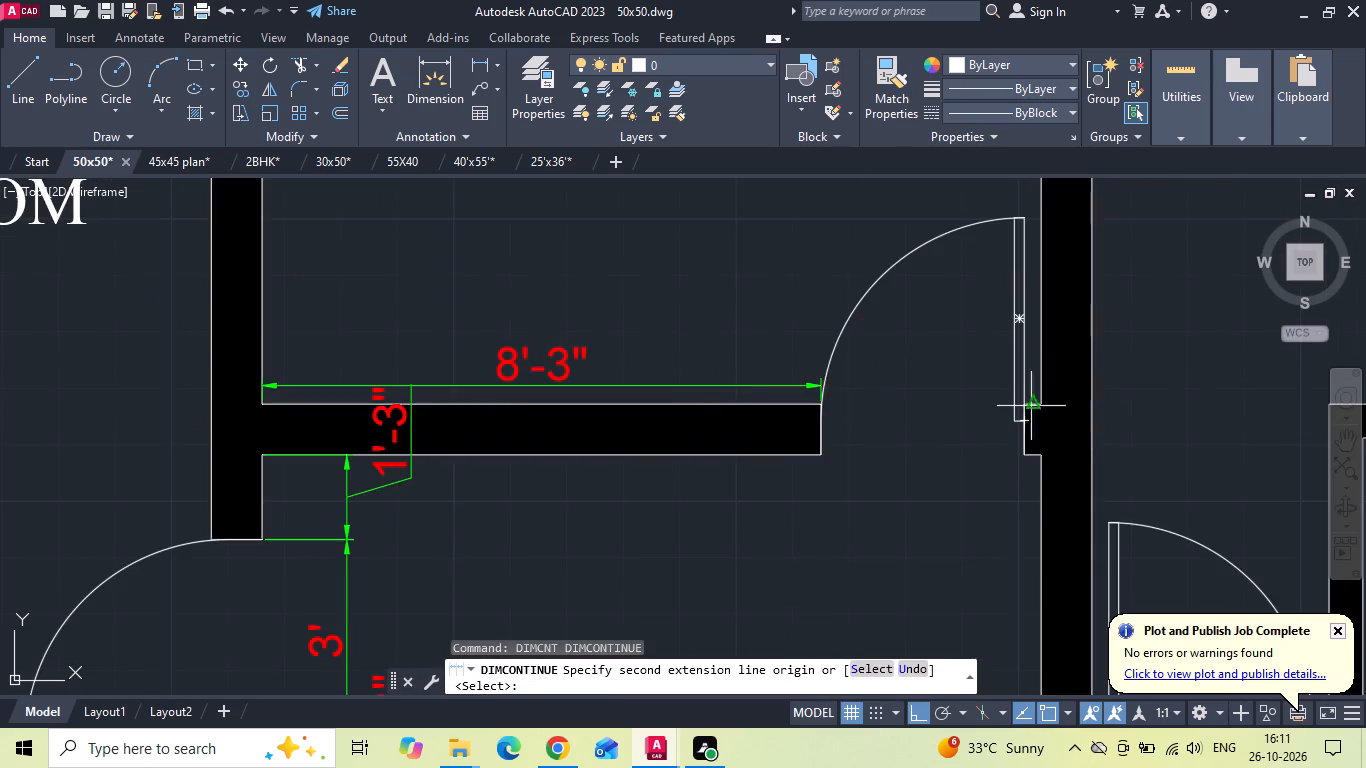
scroll(1137, 387, up, 3)
scroll(690, 448, up, 1)
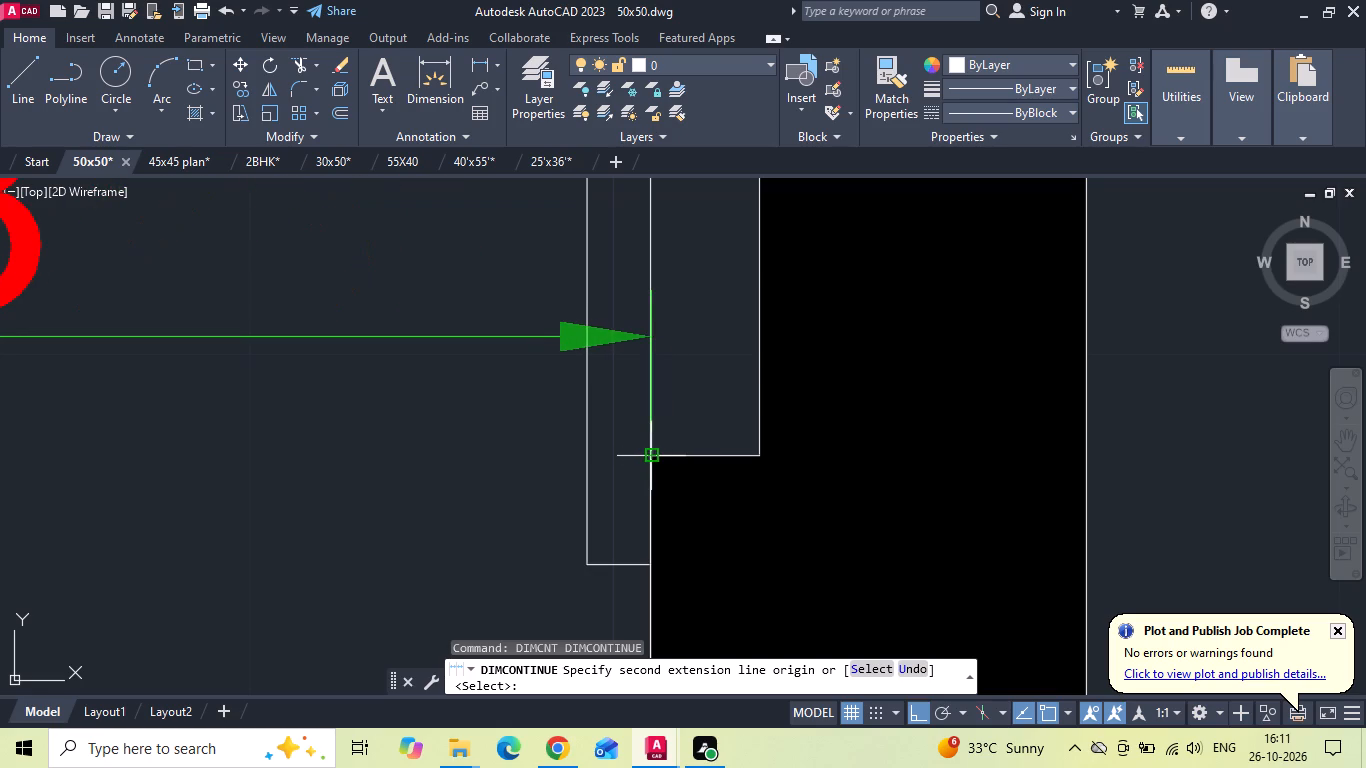
click(646, 455)
click(758, 455)
scroll(764, 459, down, 6)
key(Escape)
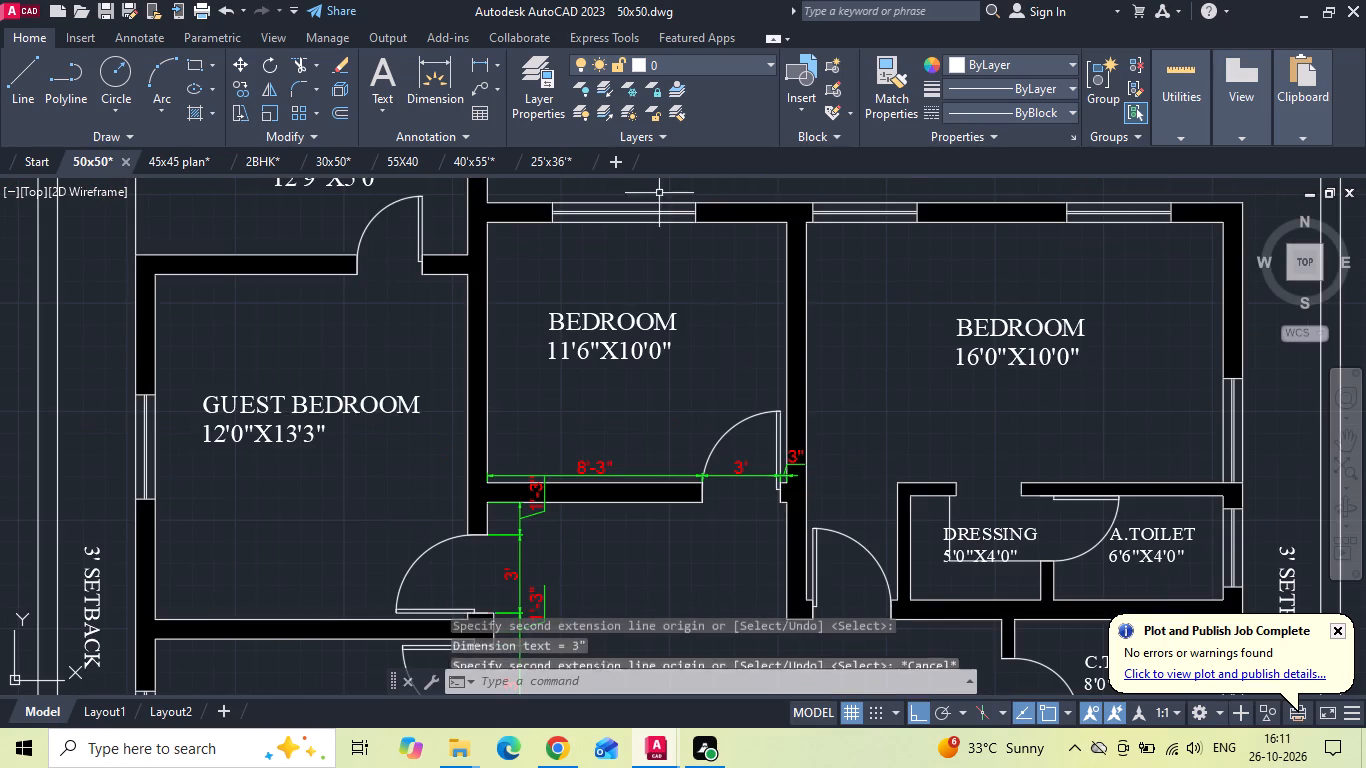
Add linear dimensions for the 11'6"X10'0" bedroom's width along its north wall and its depth along its west wall.
click(490, 64)
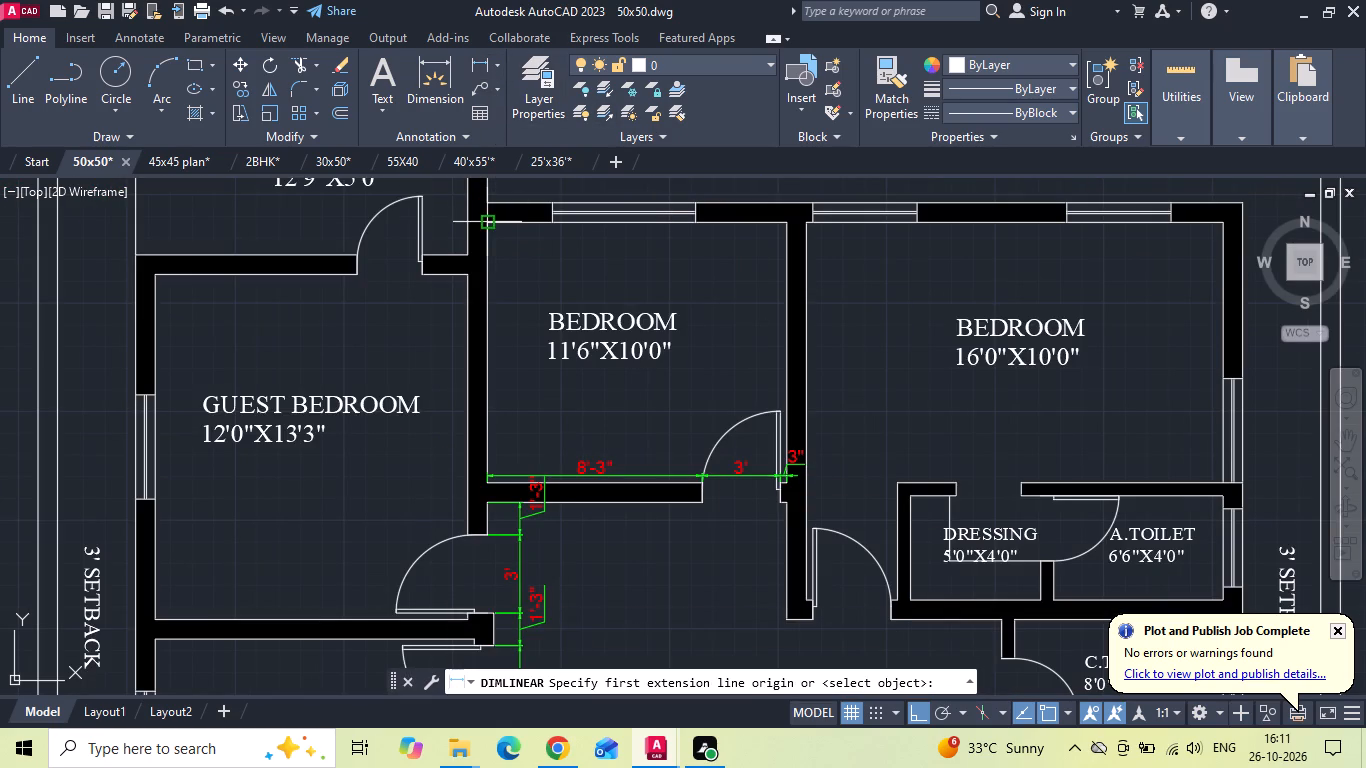
click(481, 222)
click(782, 223)
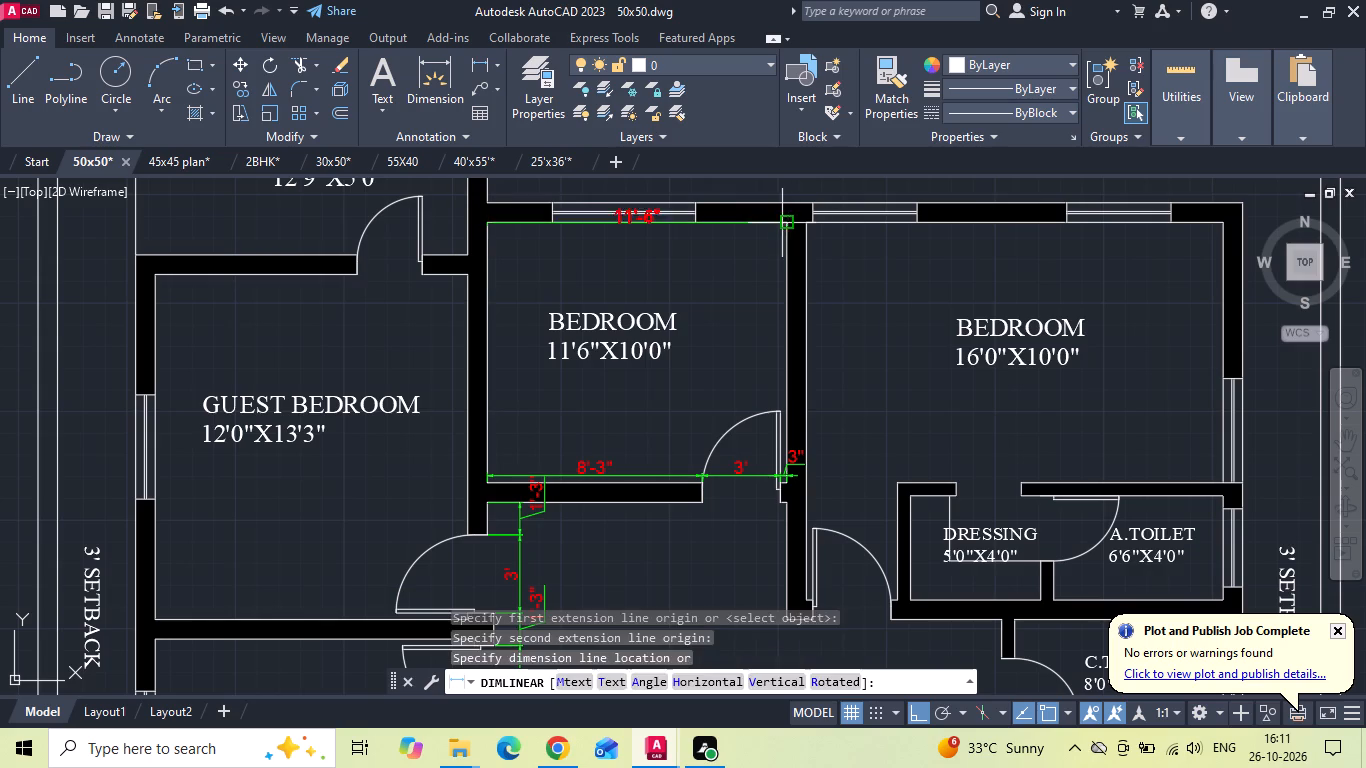
click(765, 252)
key(space)
click(491, 222)
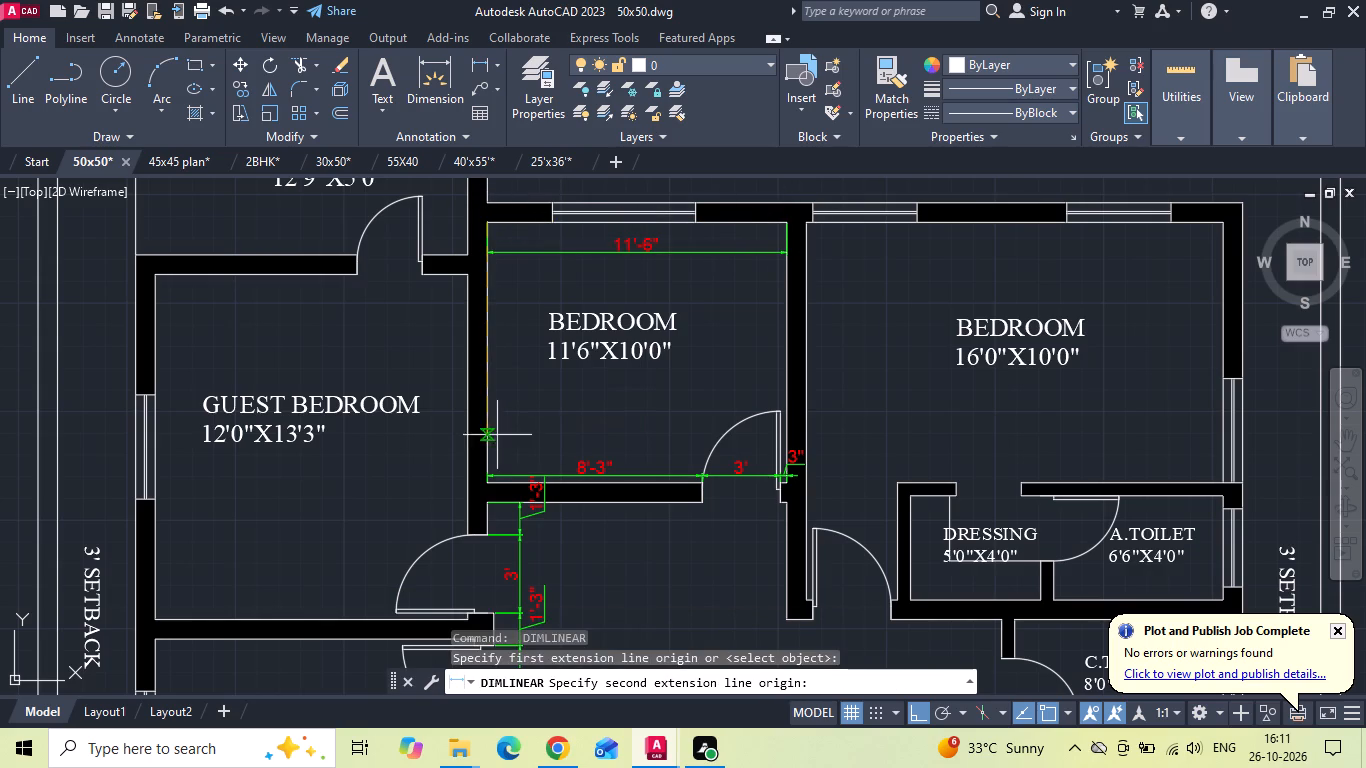
click(485, 488)
click(518, 463)
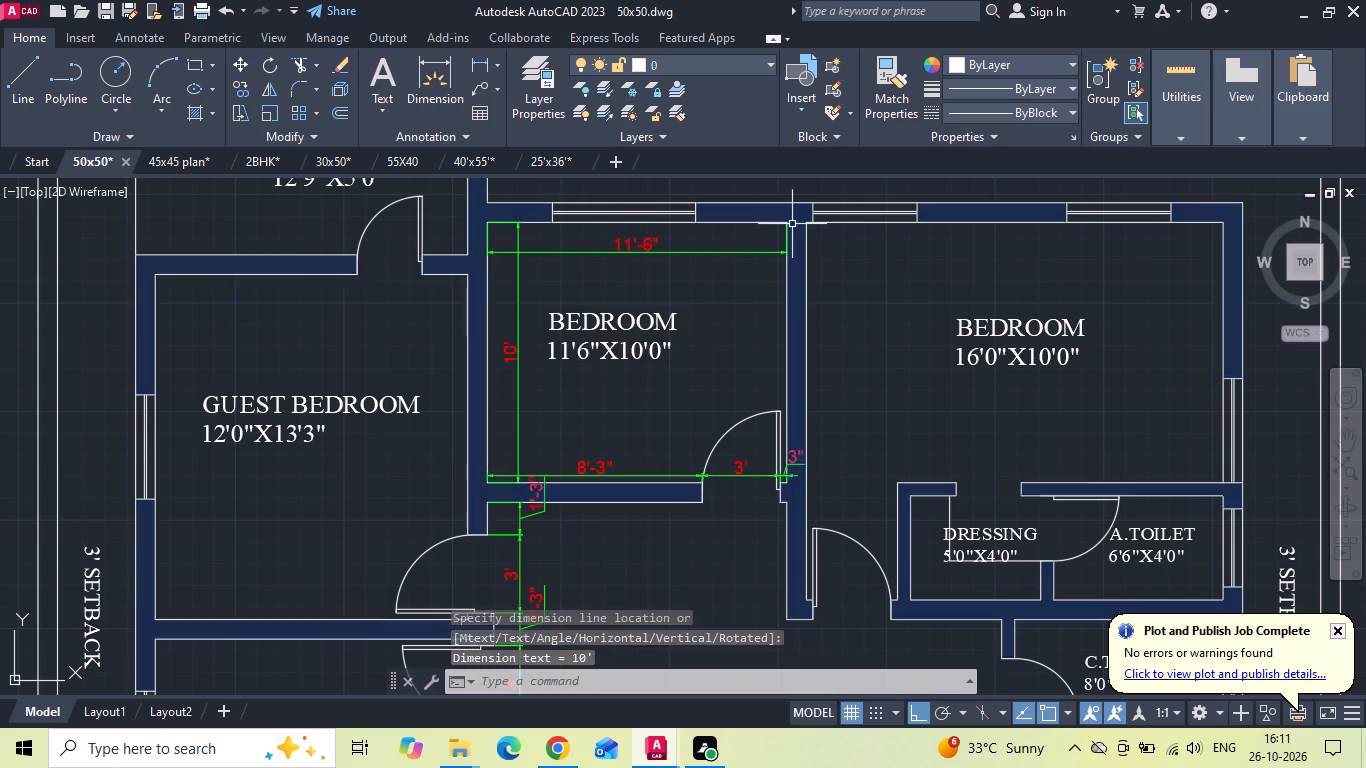
Add a vertical linear dimension along the 11'6"X10'0" bedroom's east wall, from the north corner to the wall return at the door.
key(space)
click(787, 220)
scroll(764, 437, up, 2)
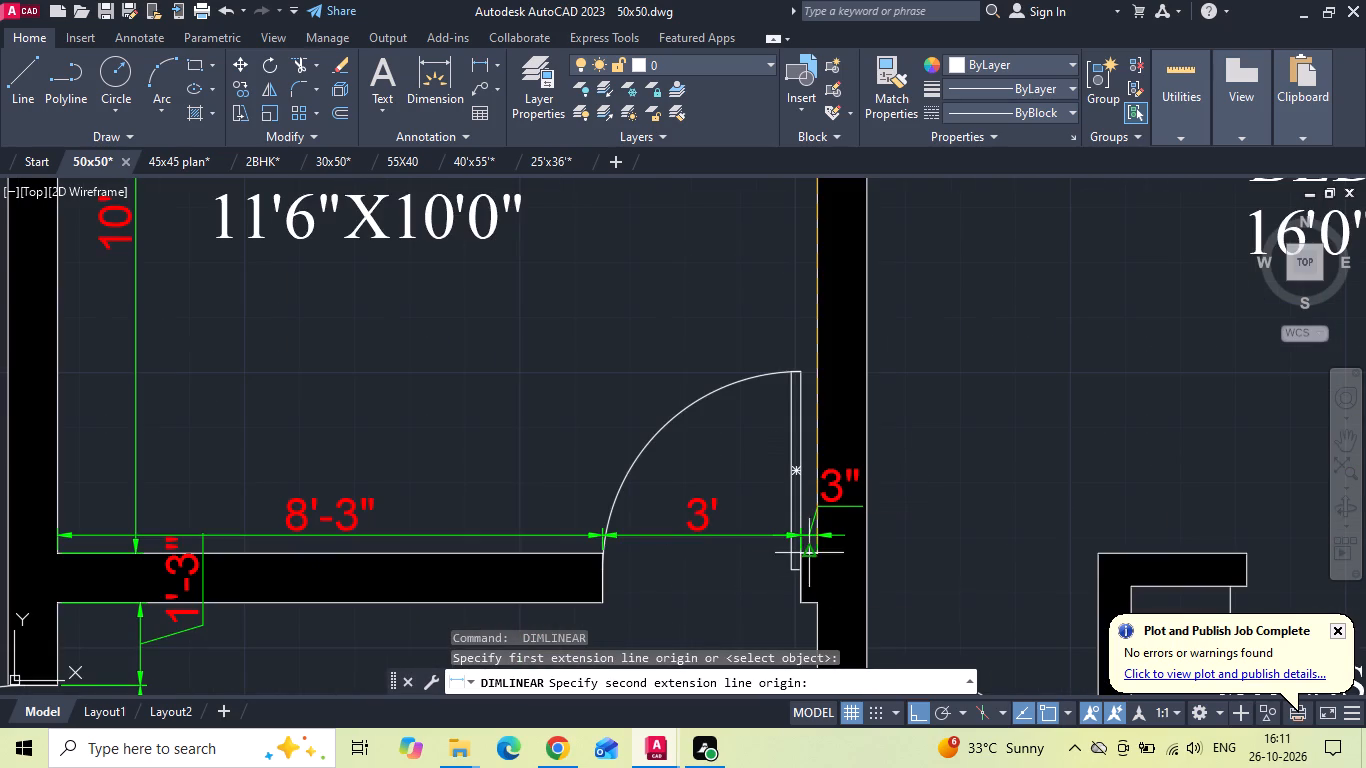
click(816, 549)
click(789, 451)
Add a vertical linear dimension along the lobby's east wall, from below the 11'6"X10'0" bedroom's door down to the wall's south end.
scroll(768, 363, down, 2)
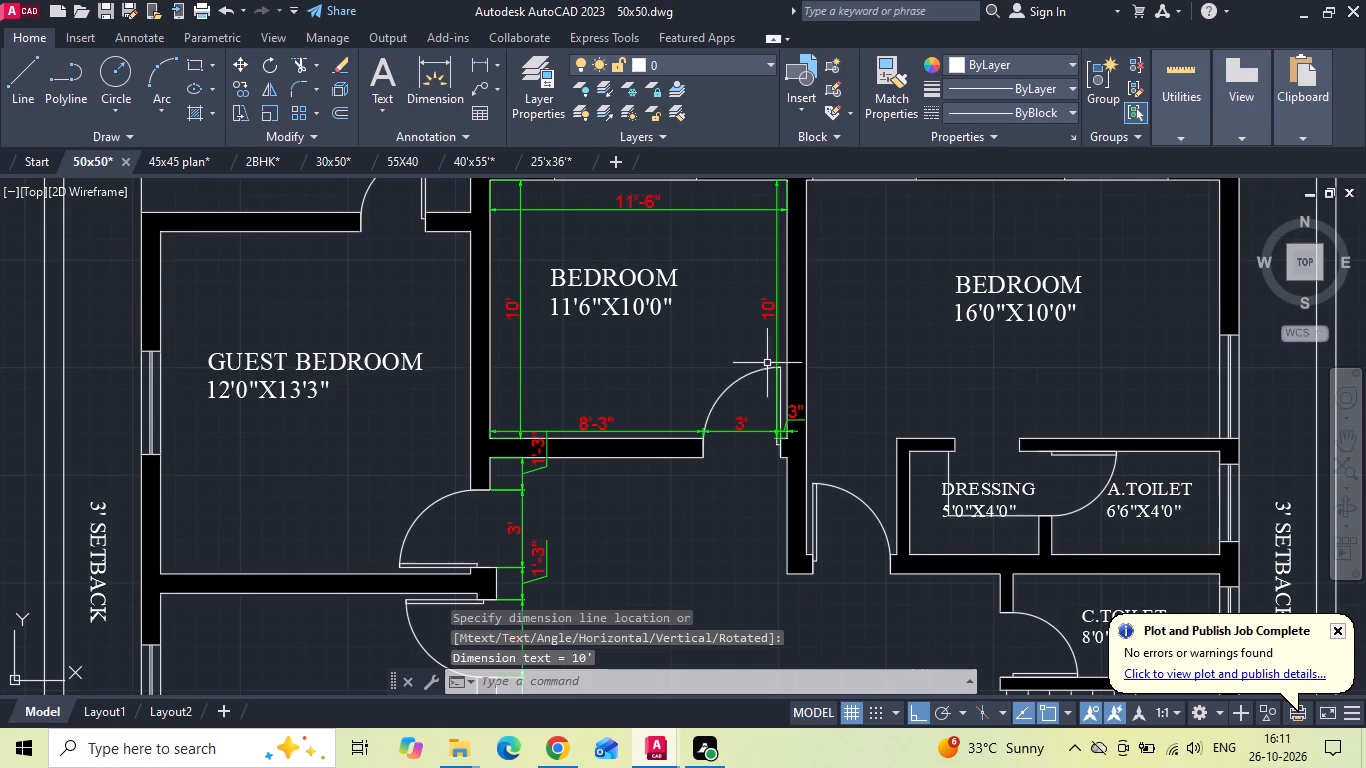
scroll(791, 499, up, 2)
key(space)
click(782, 393)
middle_drag(754, 552, 755, 523)
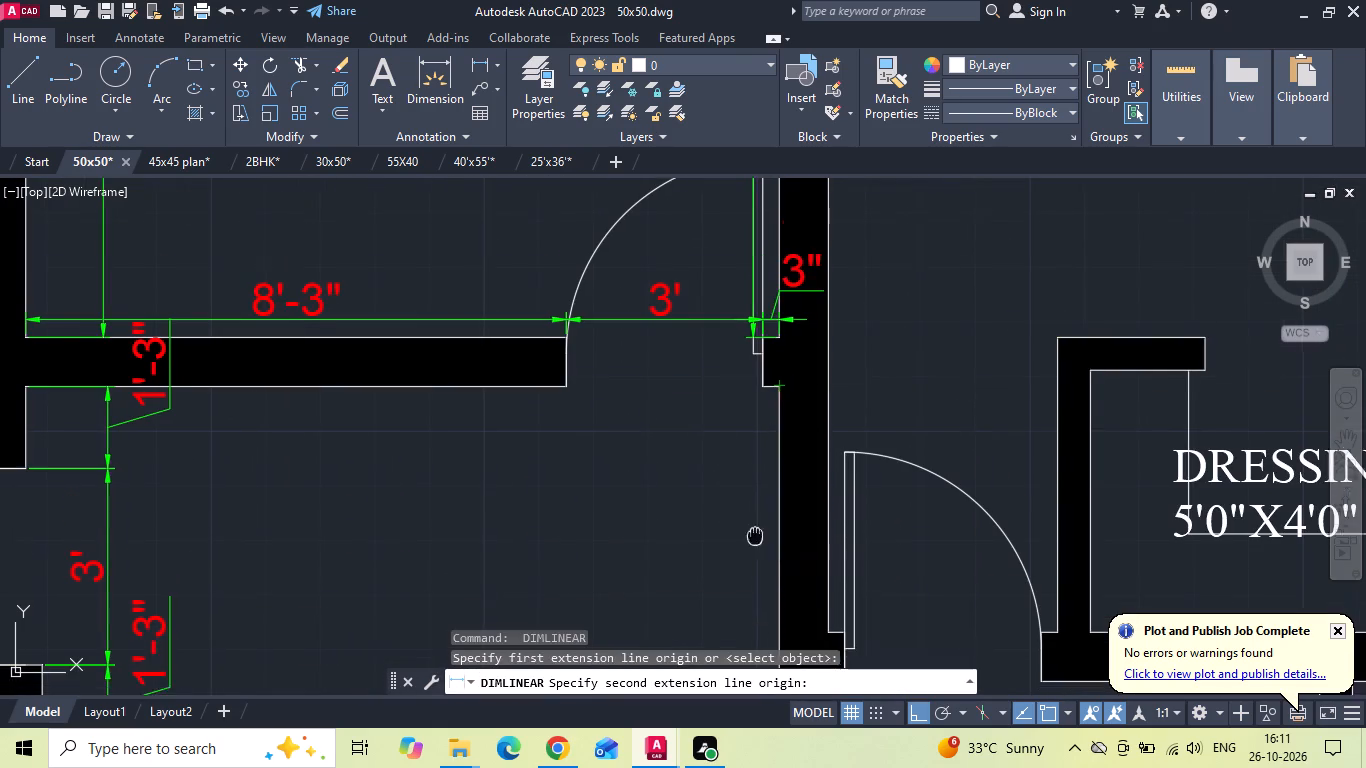
middle_drag(755, 523, 753, 437)
click(776, 577)
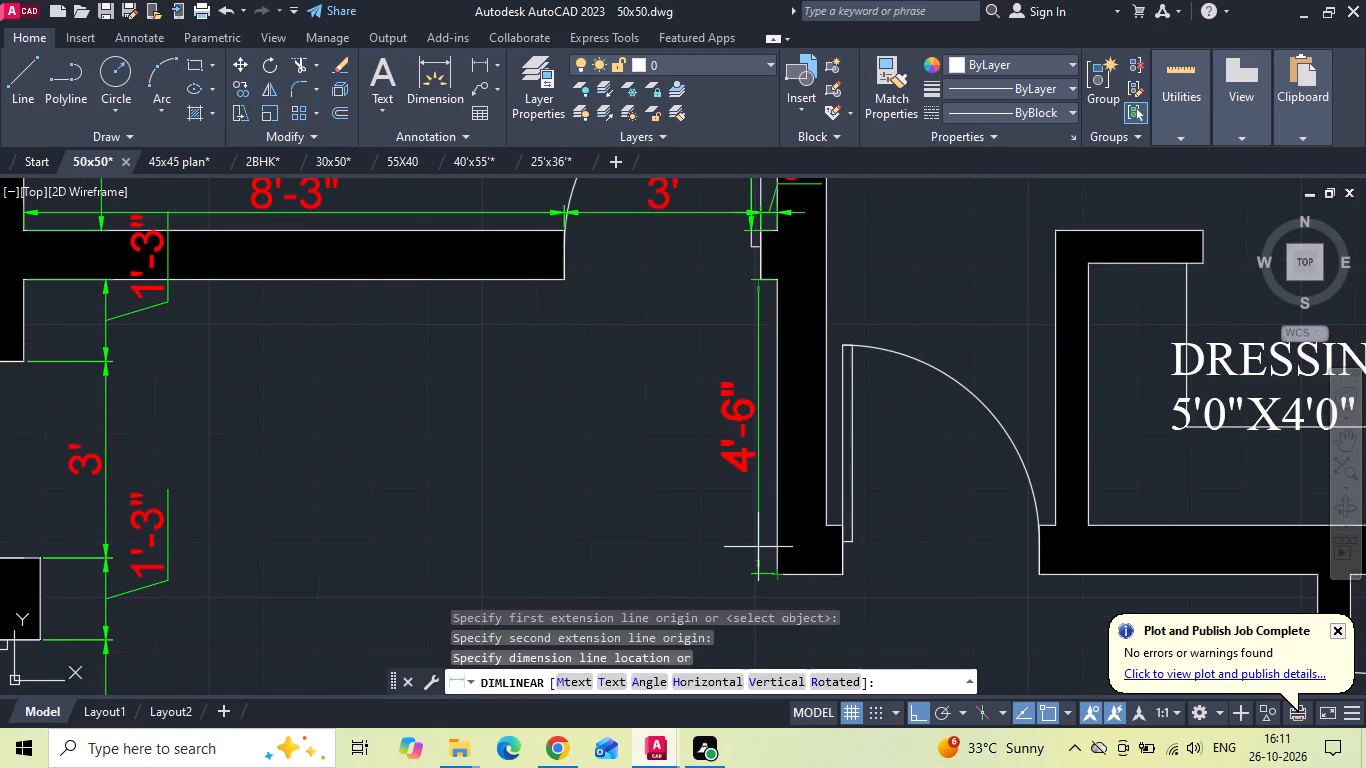
click(758, 547)
Add a horizontal linear dimension inside the guest bedroom along its north wall, from the west corner to the door opening.
scroll(759, 546, down, 3)
key(space)
scroll(405, 352, up, 2)
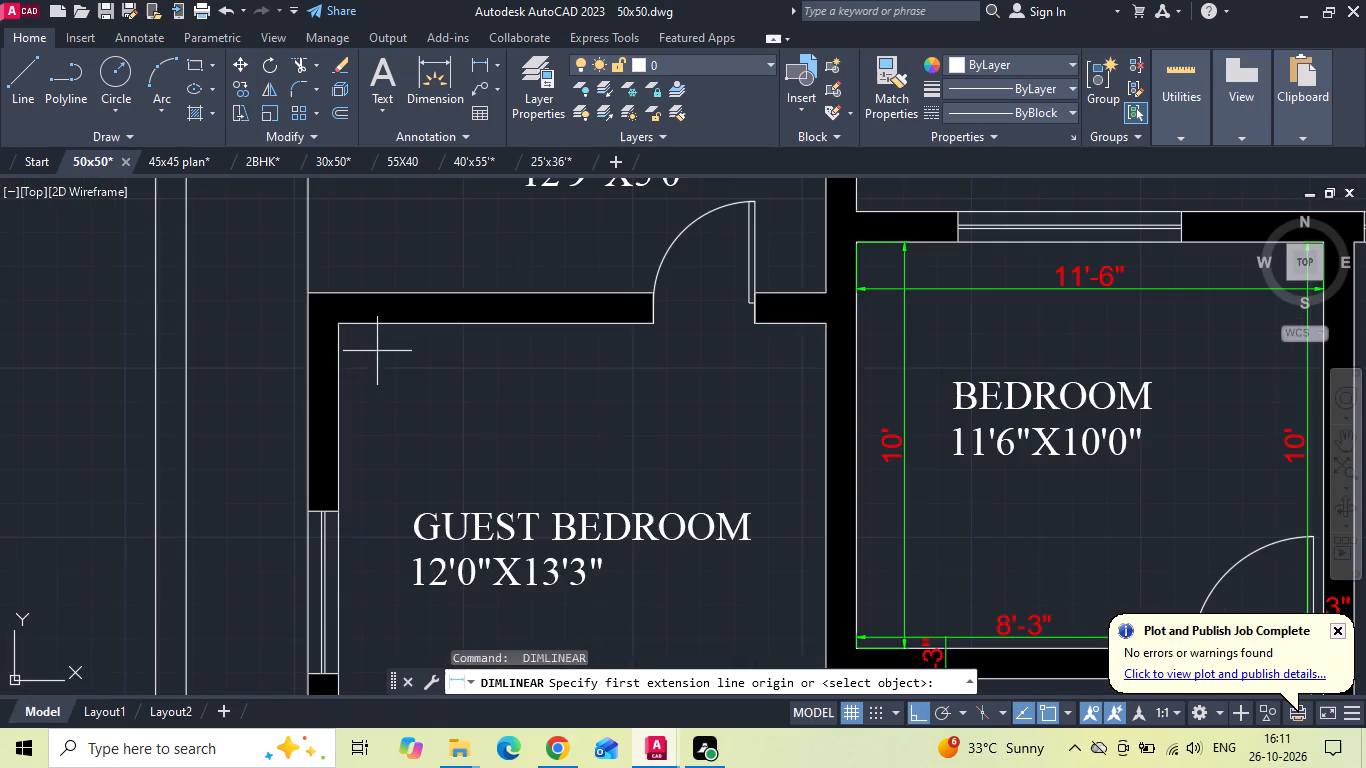
click(343, 326)
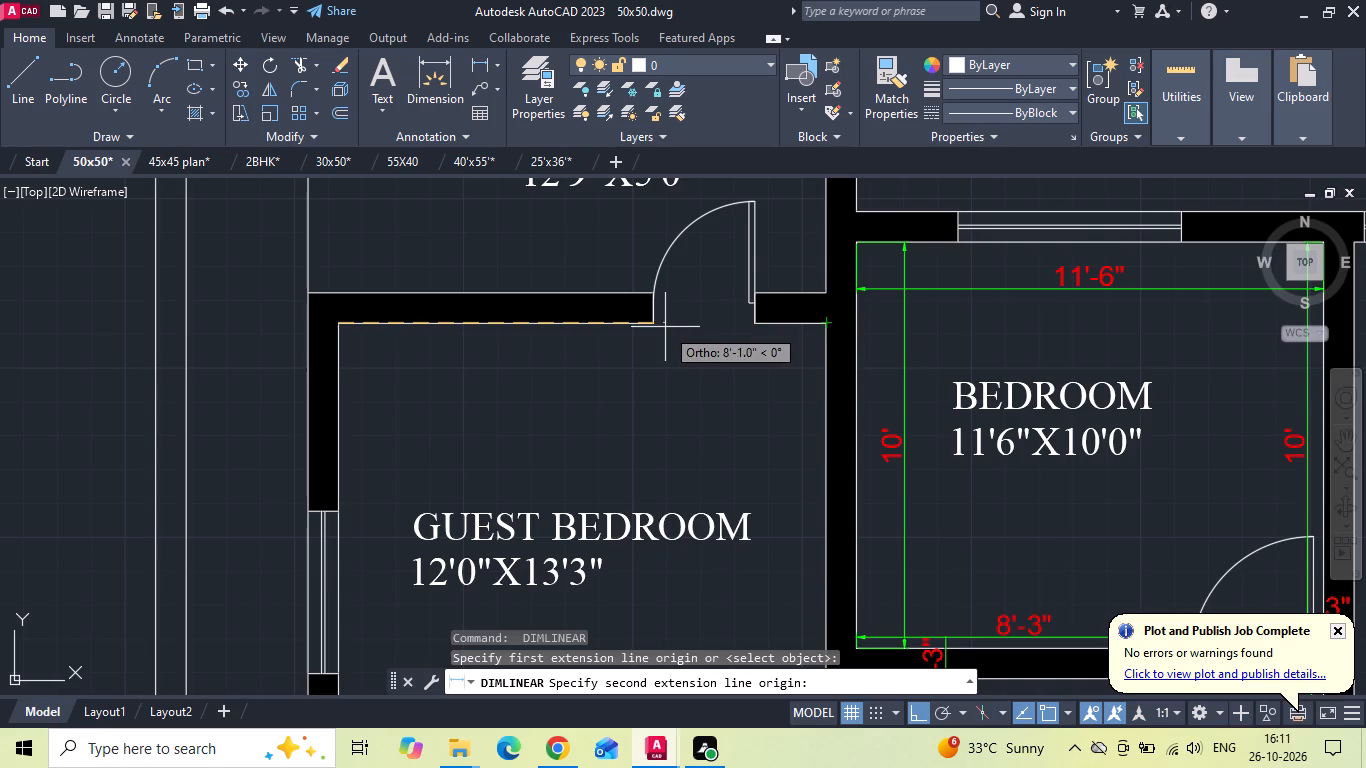
click(655, 326)
scroll(638, 346, up, 2)
click(634, 359)
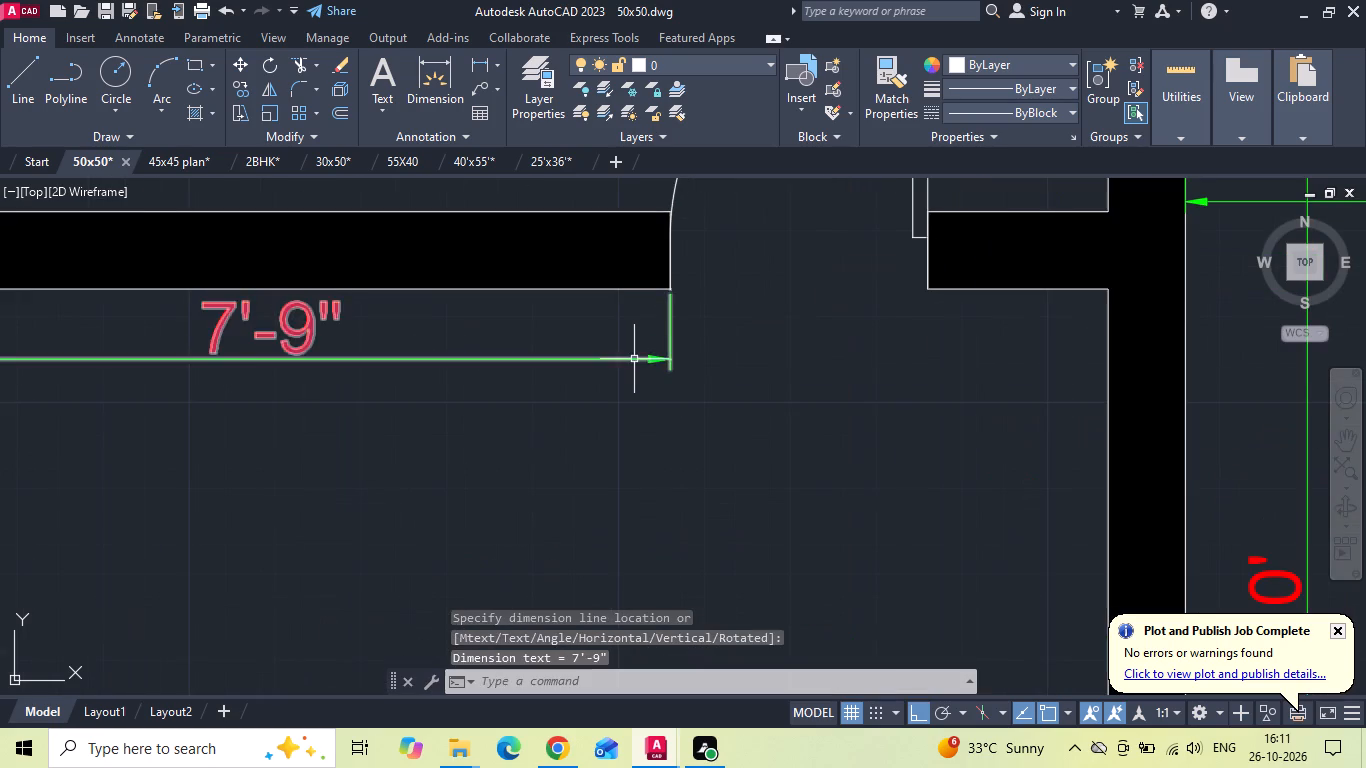
Continue the guest bedroom's north wall dimension across the door opening and the remaining wall to the east corner.
text(DIMCNT)
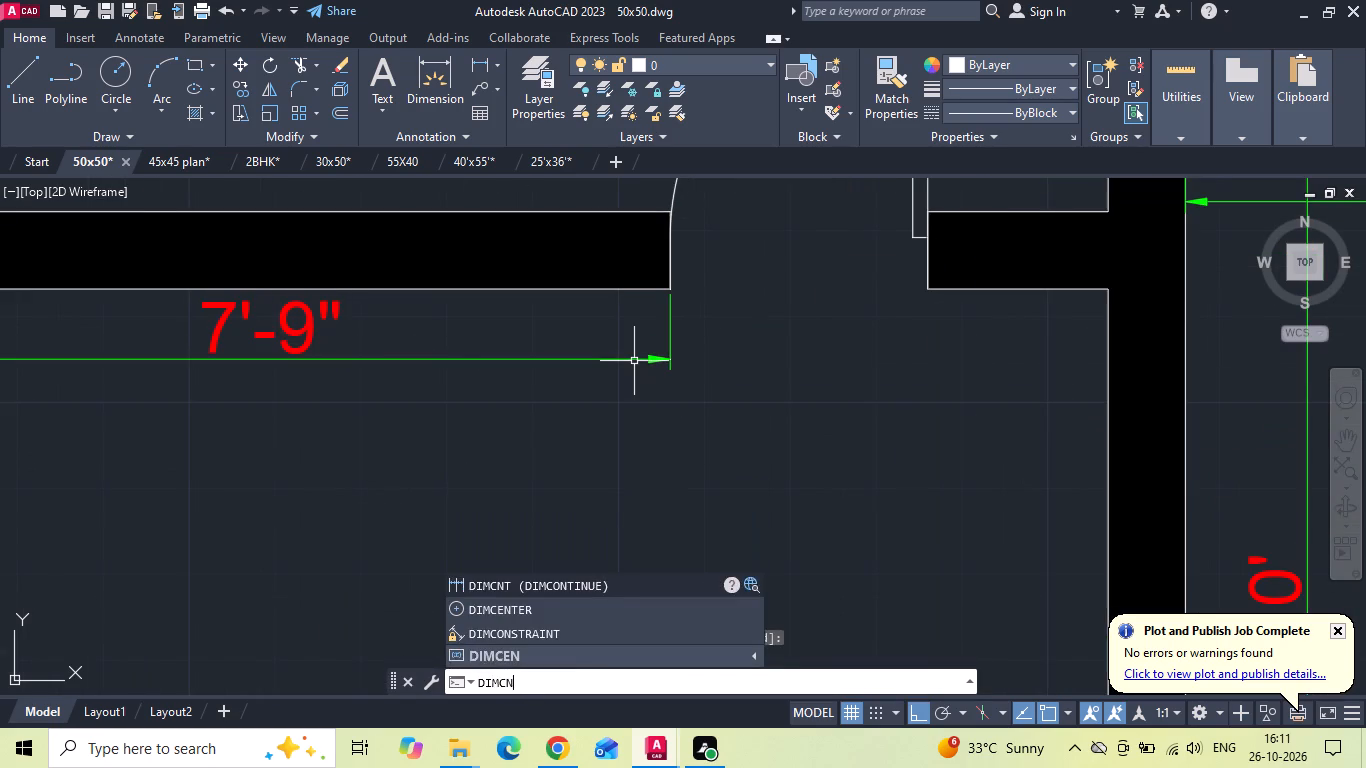
key(space)
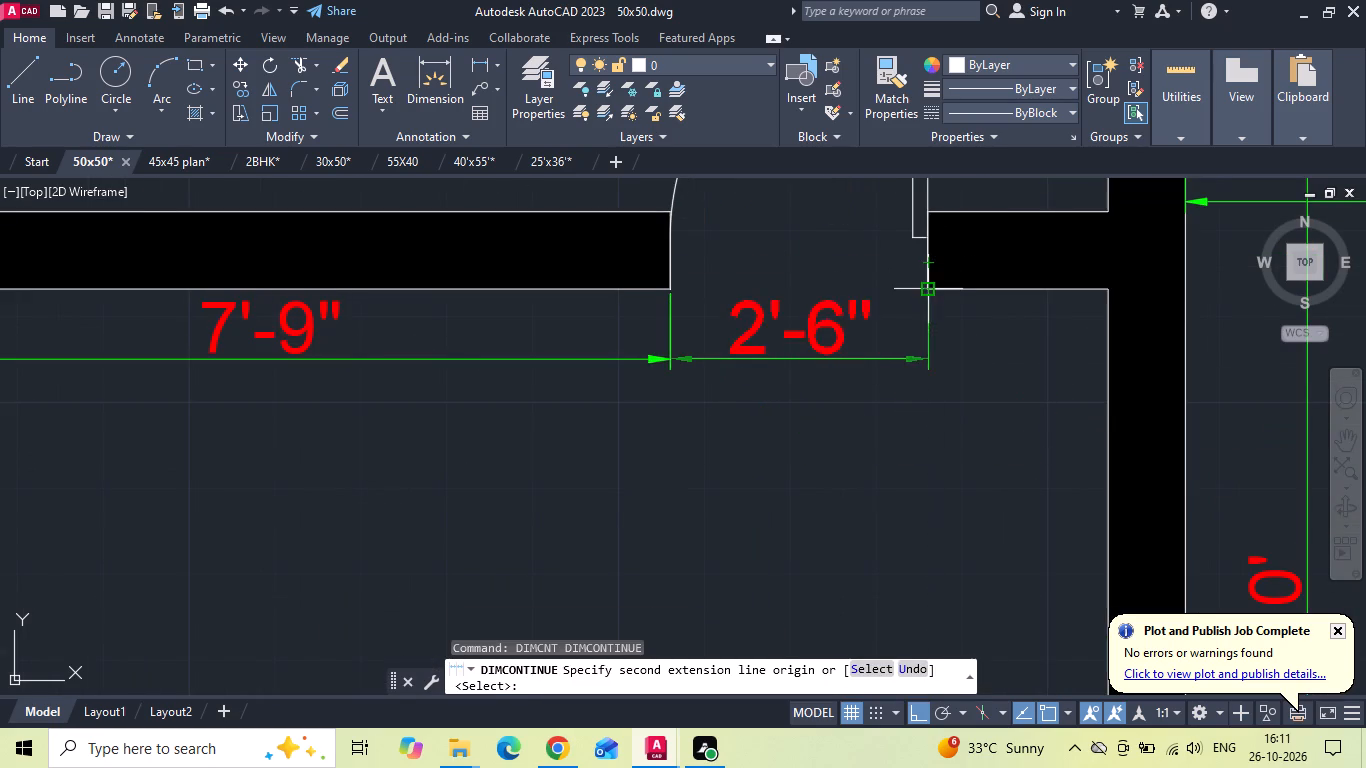
click(926, 284)
click(1105, 284)
key(Escape)
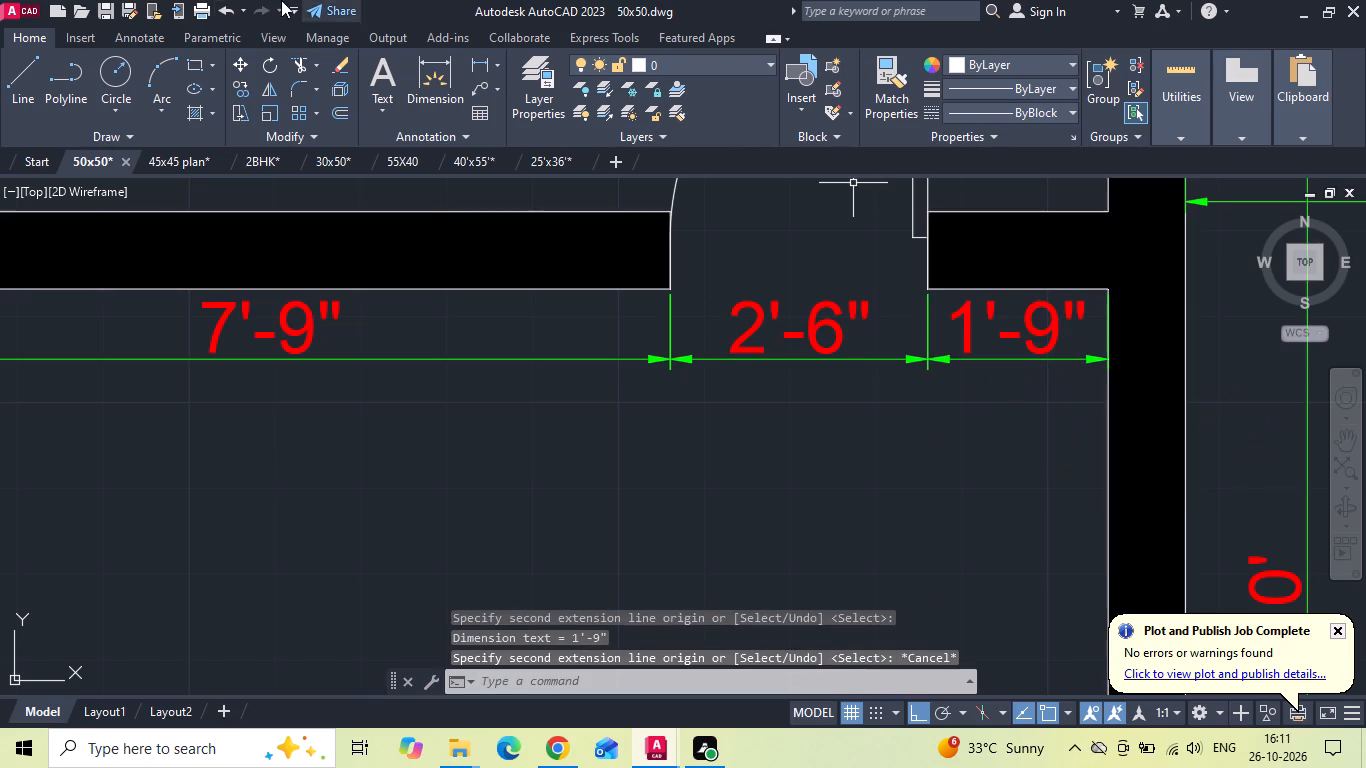
Add a vertical linear dimension inside the guest bedroom along its west wall, from the north corner to the south corner.
click(480, 64)
scroll(492, 178, down, 2)
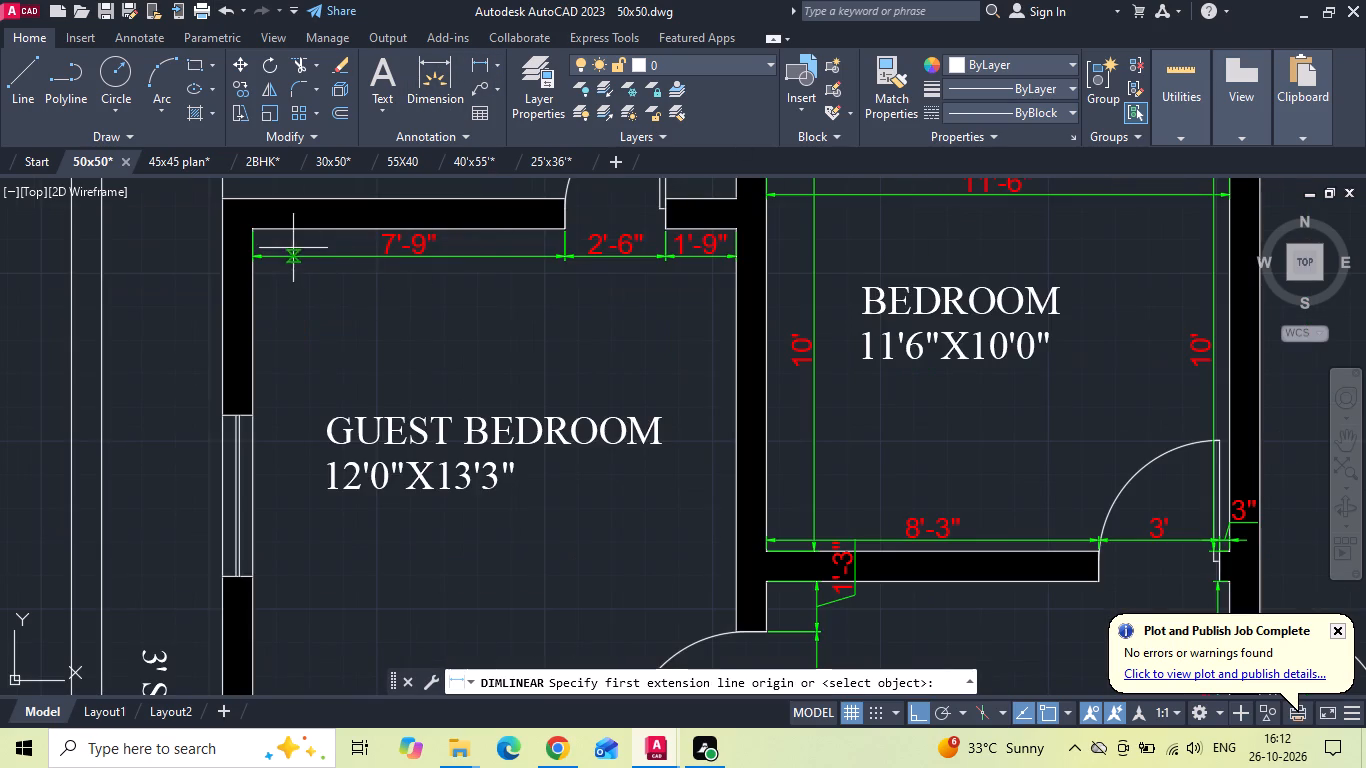
click(252, 231)
scroll(276, 268, down, 2)
scroll(264, 436, up, 2)
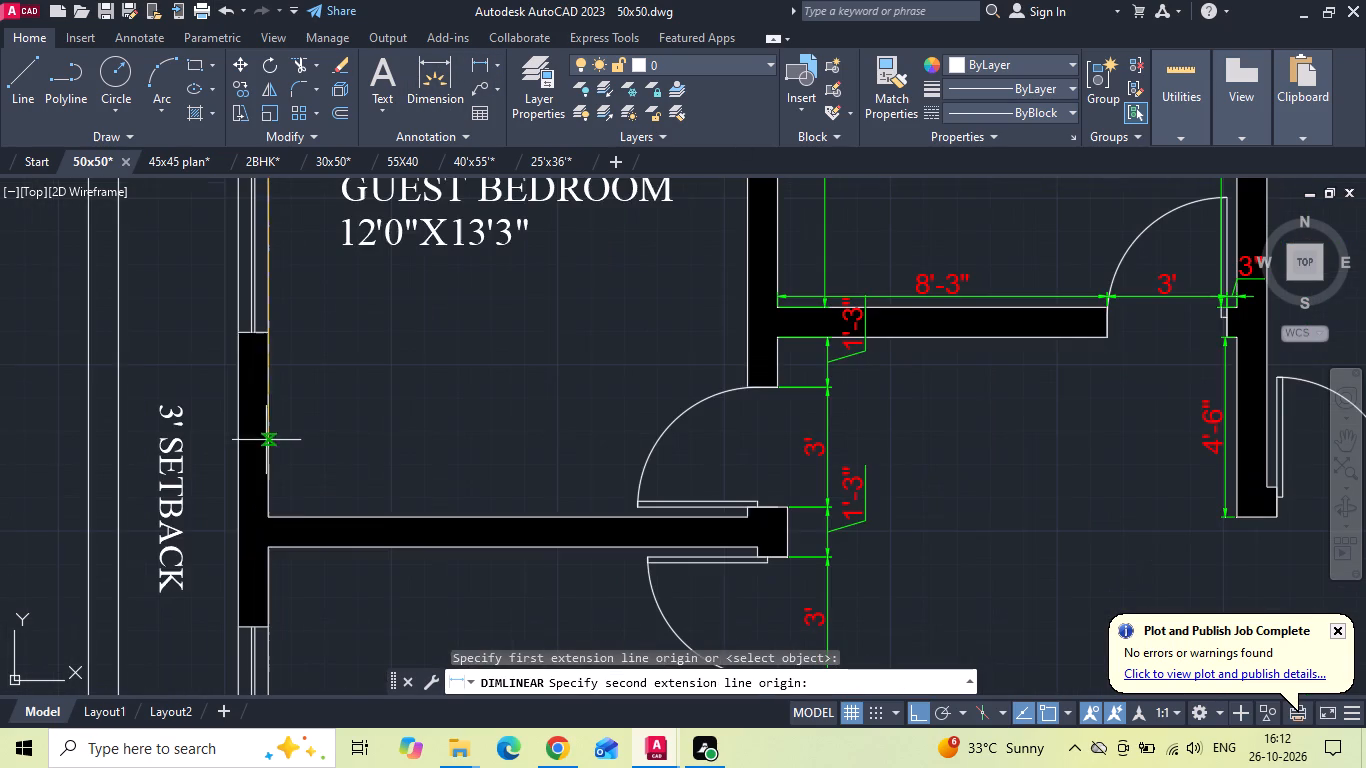
drag(262, 520, 272, 513)
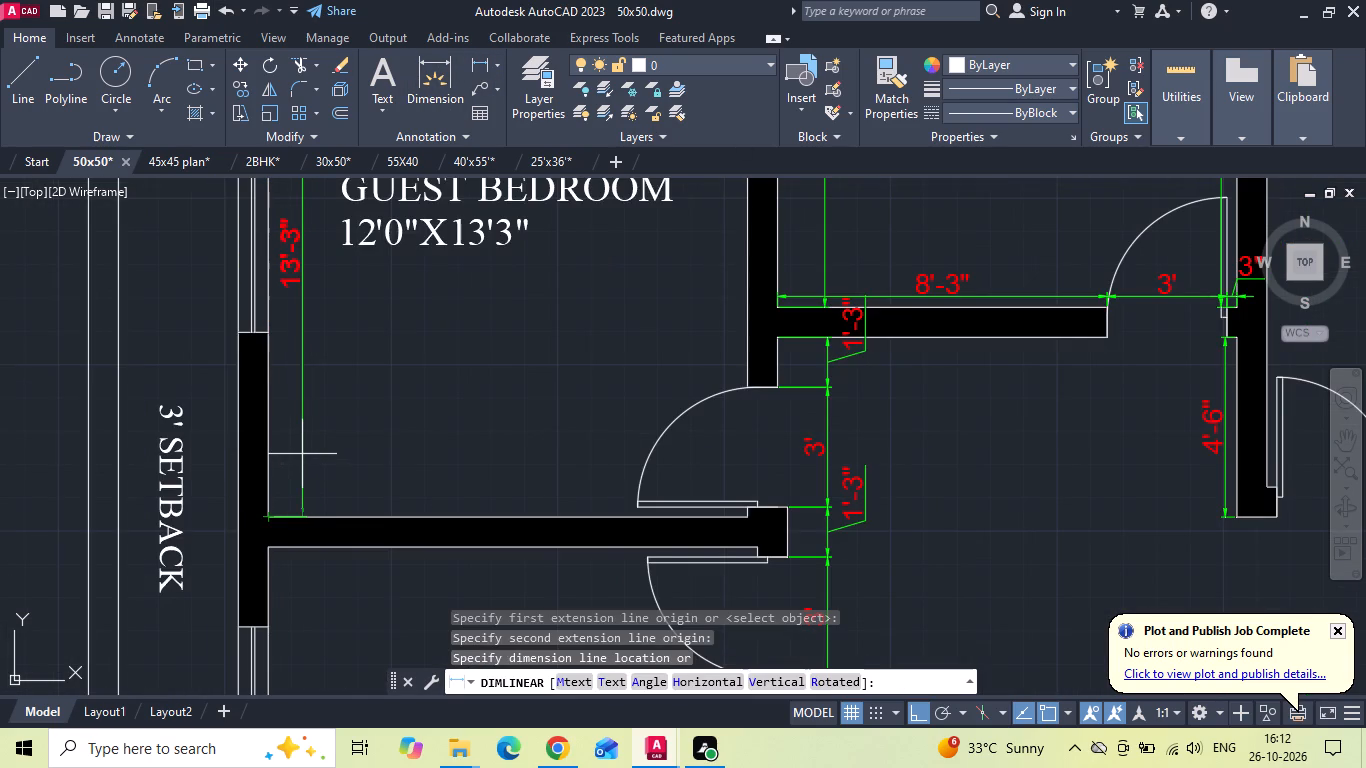
click(302, 454)
Add a horizontal linear dimension inside the guest bedroom along its south wall, from the west corner to the east end at the door.
text(DLI)
key(space)
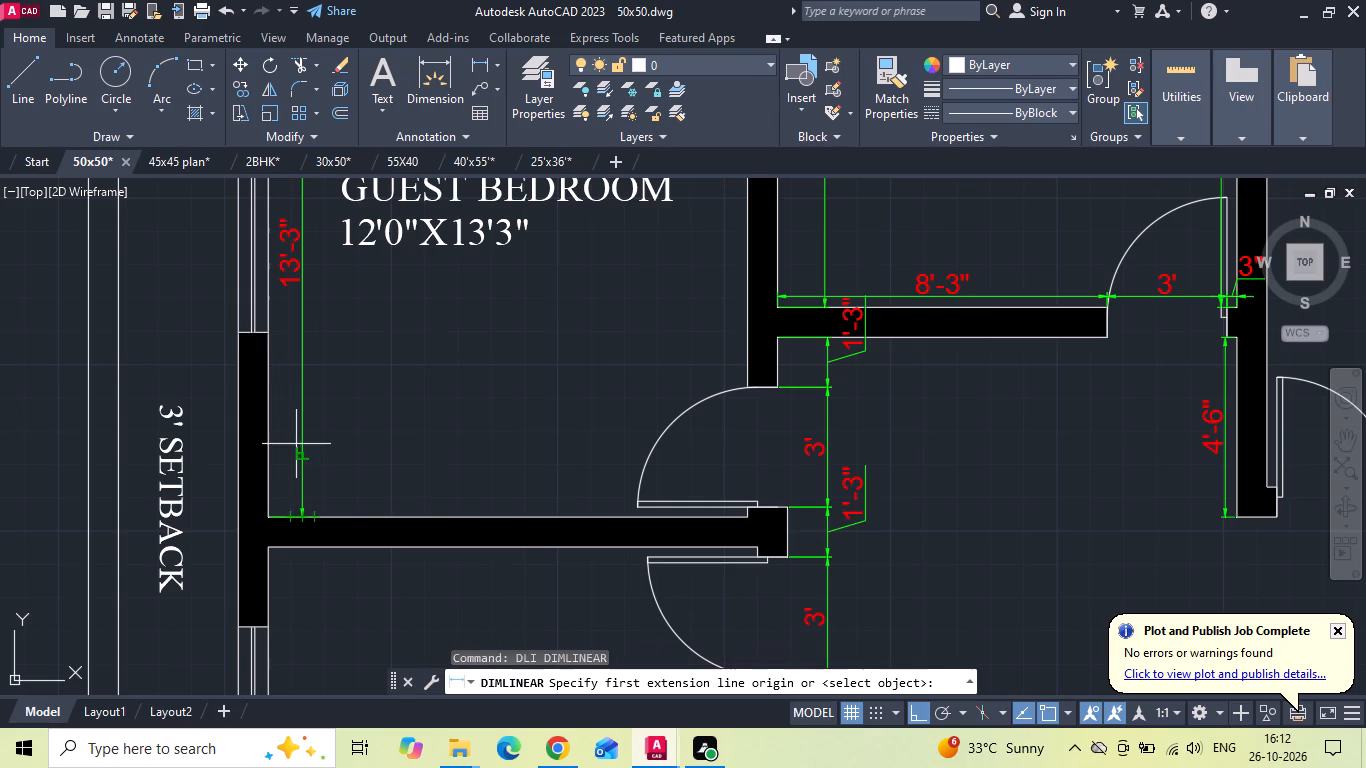
click(270, 514)
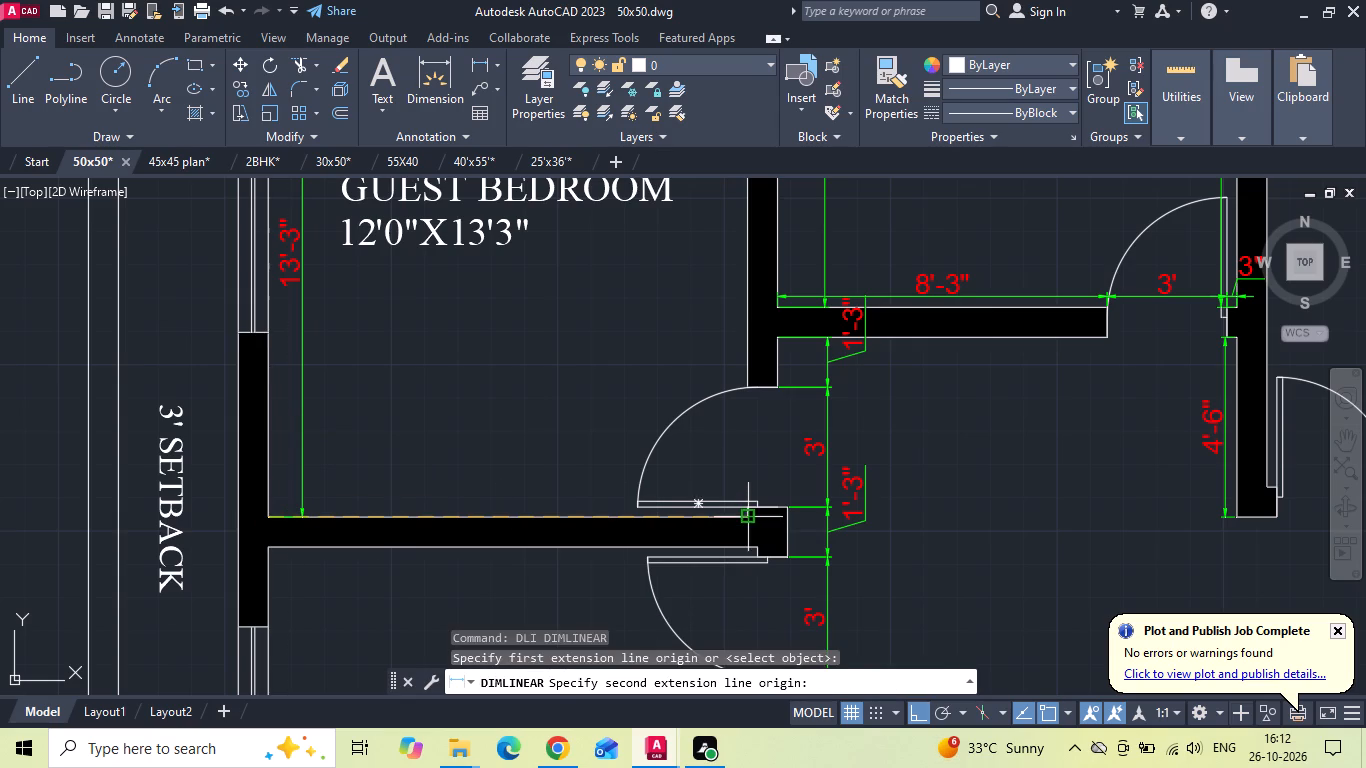
click(745, 520)
scroll(727, 503, up, 1)
click(725, 493)
scroll(722, 521, down, 2)
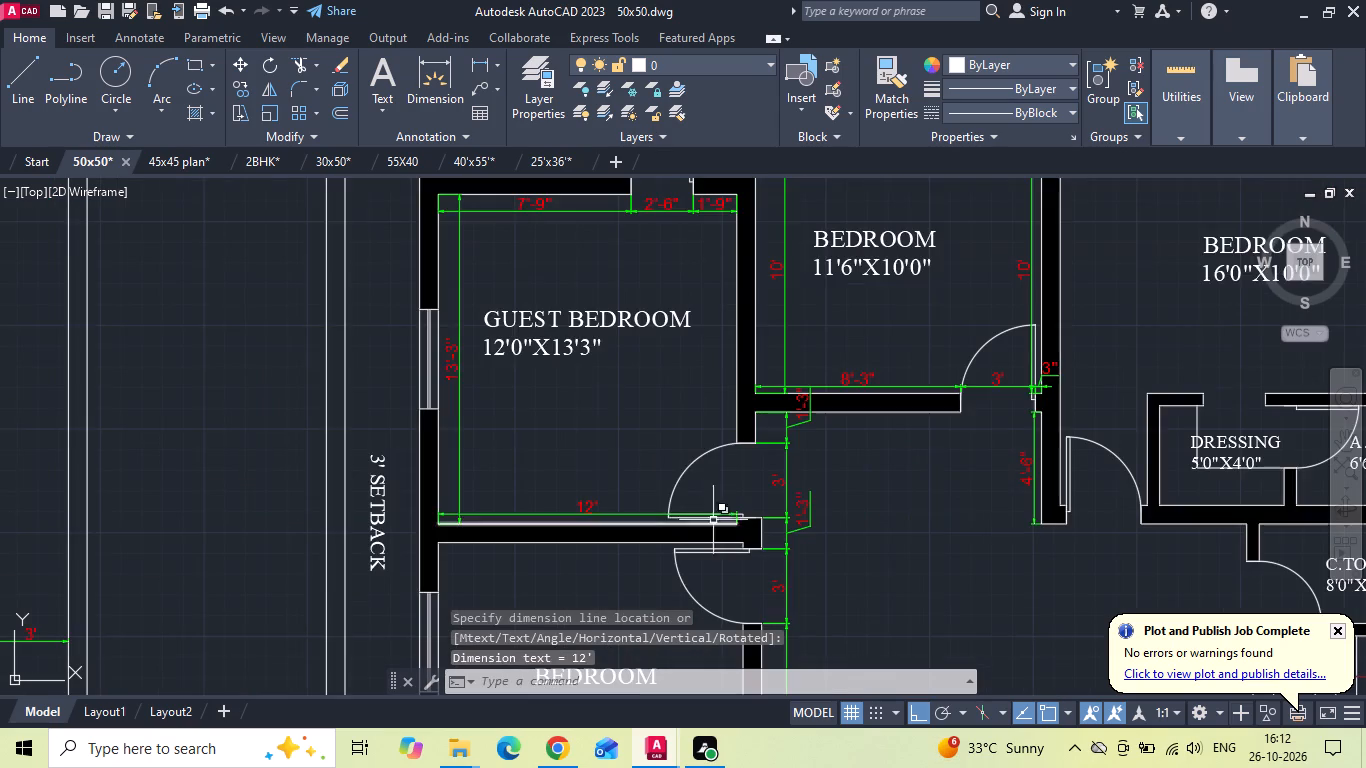
Dimension the balcony's depth near its west side and its full width just above the guest bedroom's north wall.
scroll(609, 375, down, 1)
middle_drag(579, 246, 550, 340)
scroll(501, 336, up, 2)
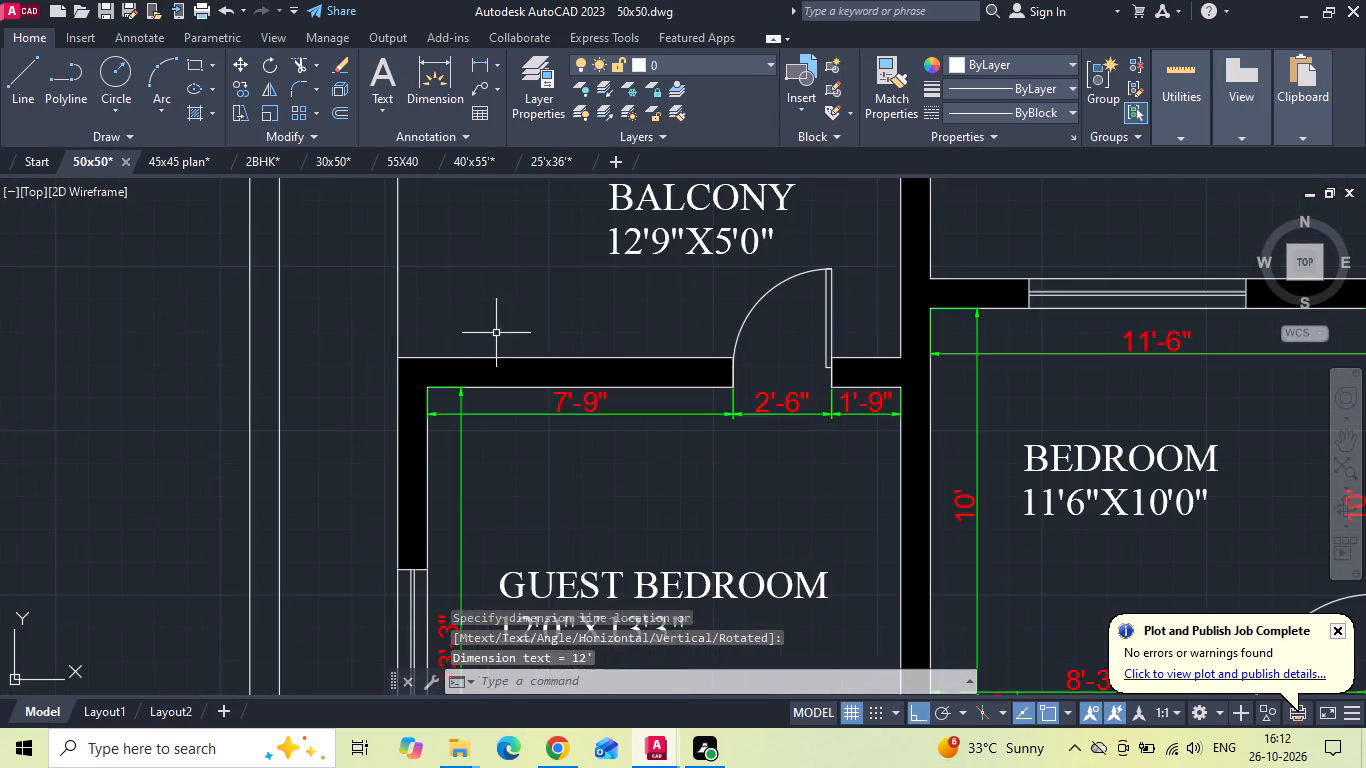
key(space)
drag(443, 358, 448, 348)
middle_drag(469, 289, 453, 386)
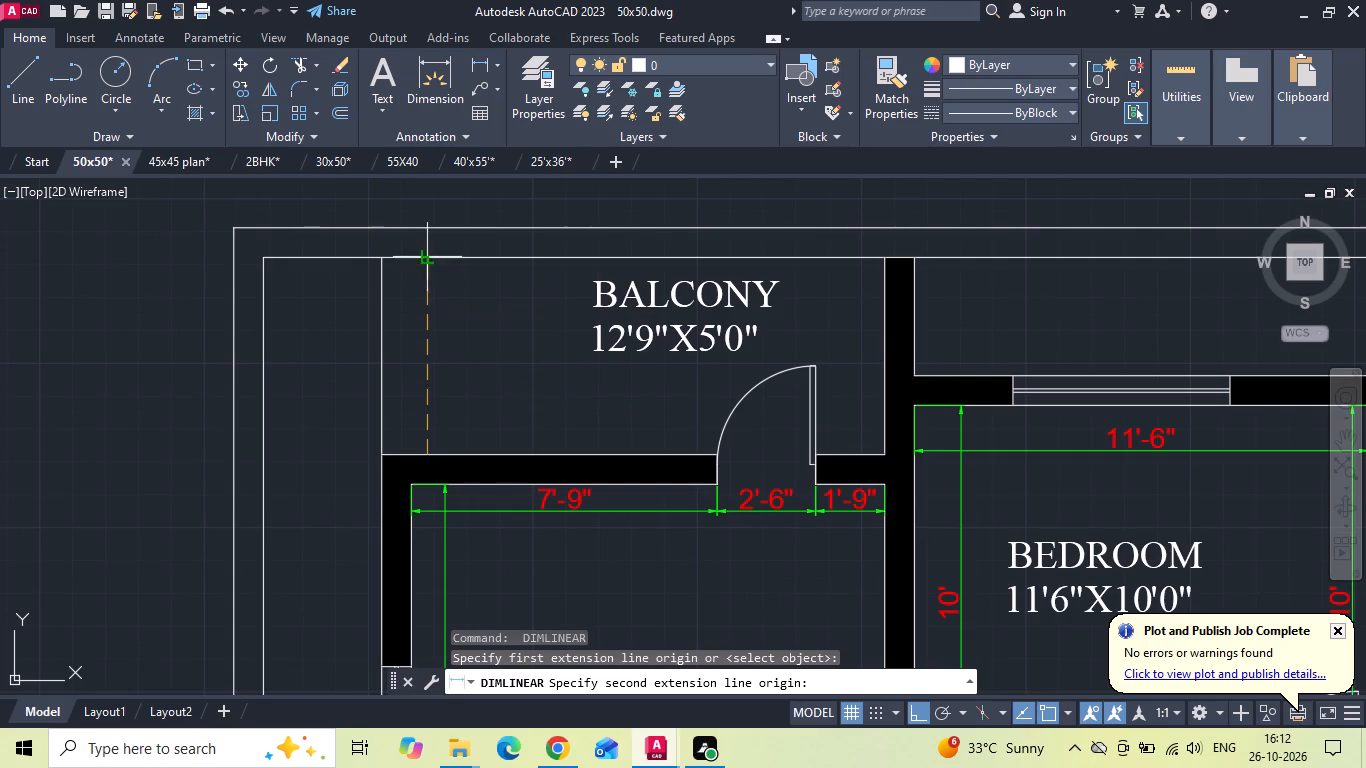
click(426, 260)
click(427, 268)
key(space)
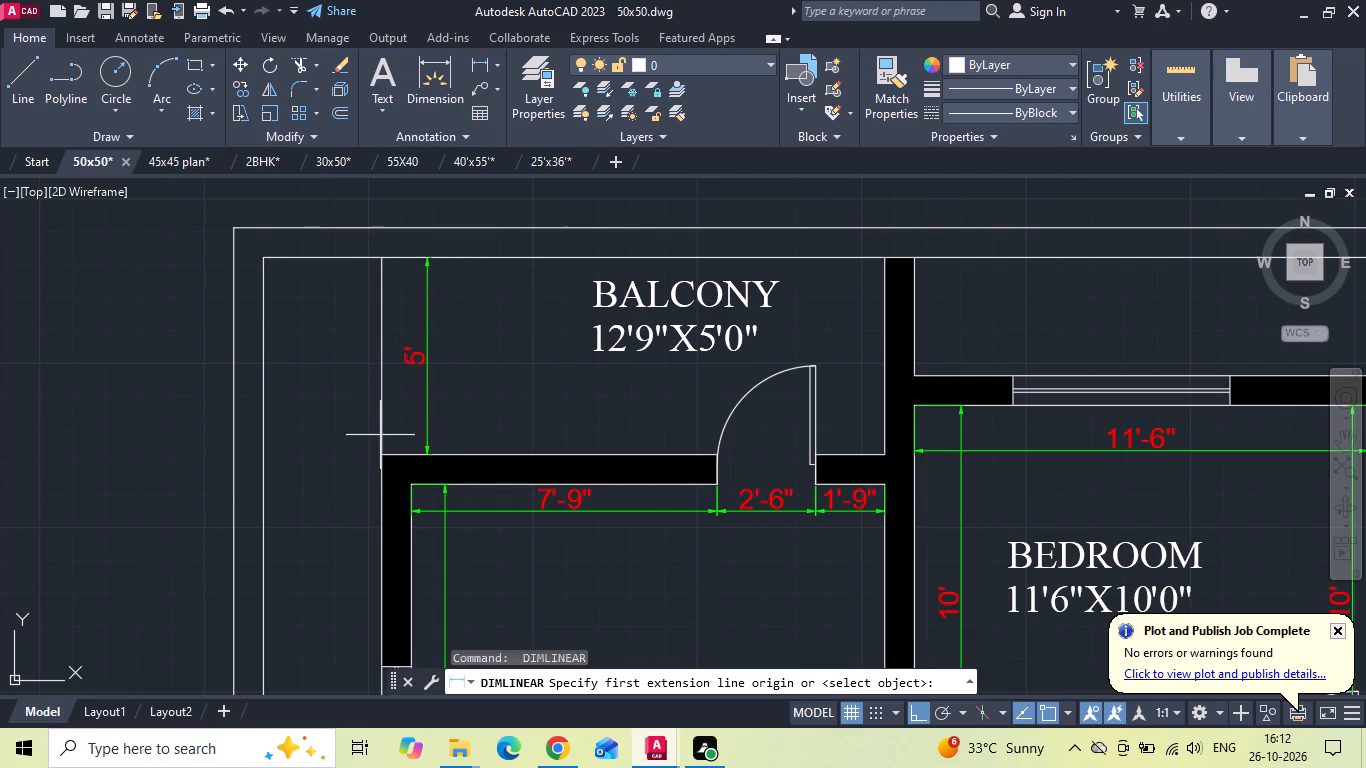
drag(378, 426, 410, 418)
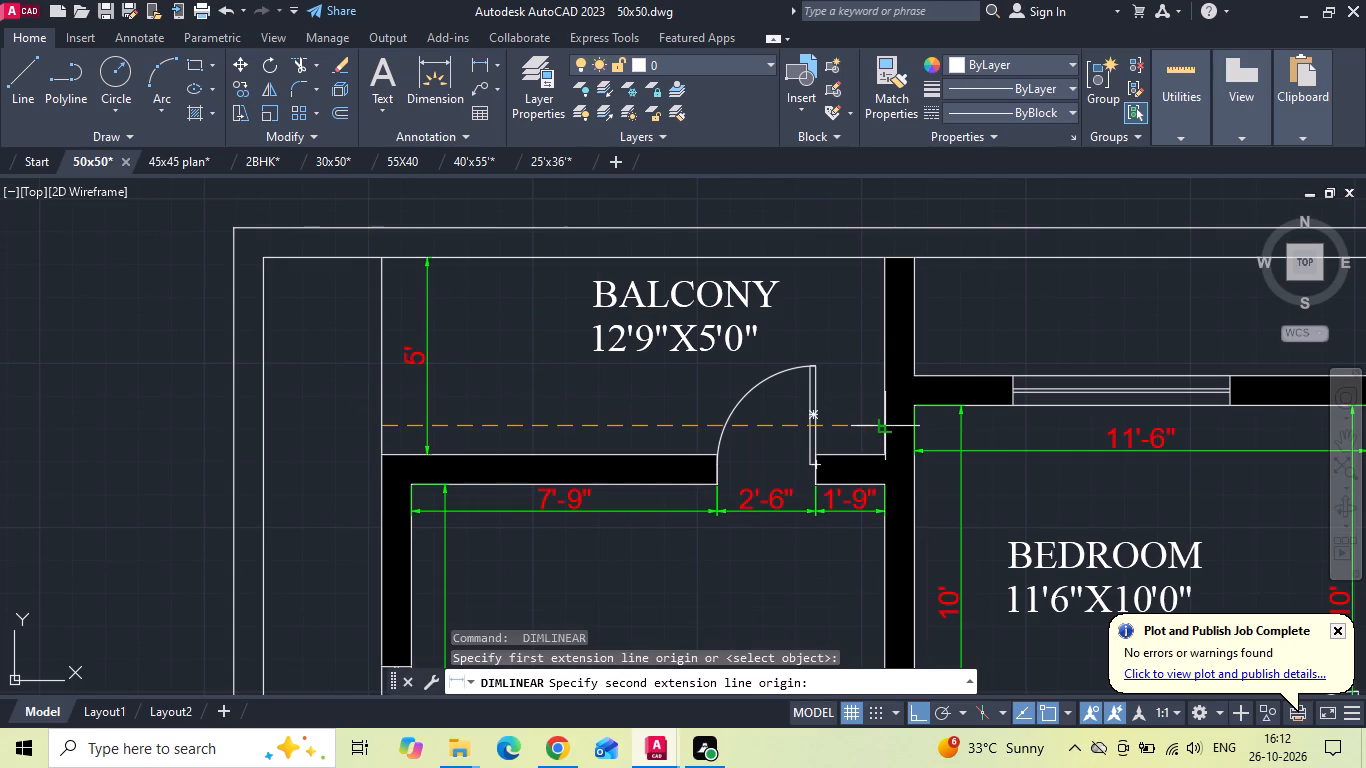
click(884, 428)
click(885, 424)
Add a horizontal linear dimension inside the 16'0"X10'0" bedroom along its north wall, from the west corner to the east corner.
middle_drag(797, 390, 404, 344)
scroll(368, 224, down, 2)
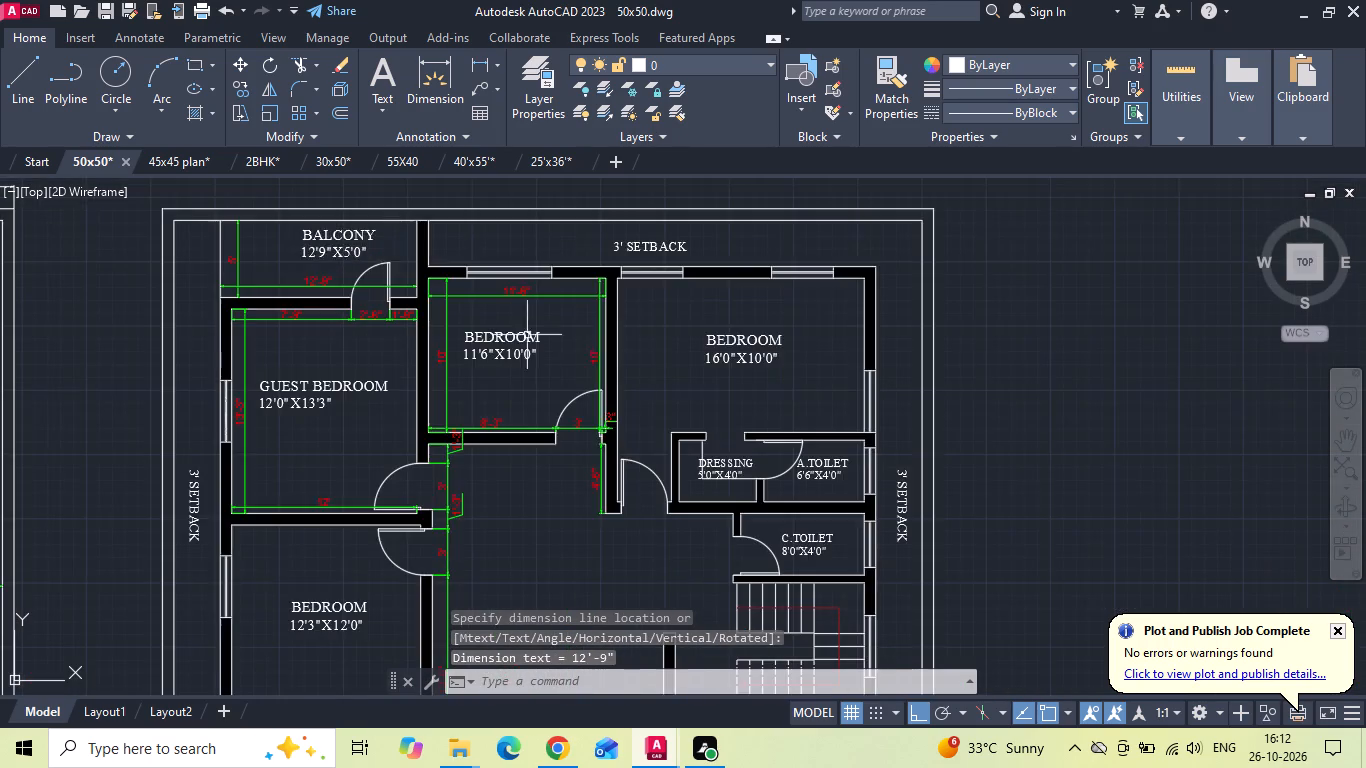
scroll(692, 326, up, 1)
key(space)
scroll(579, 249, up, 3)
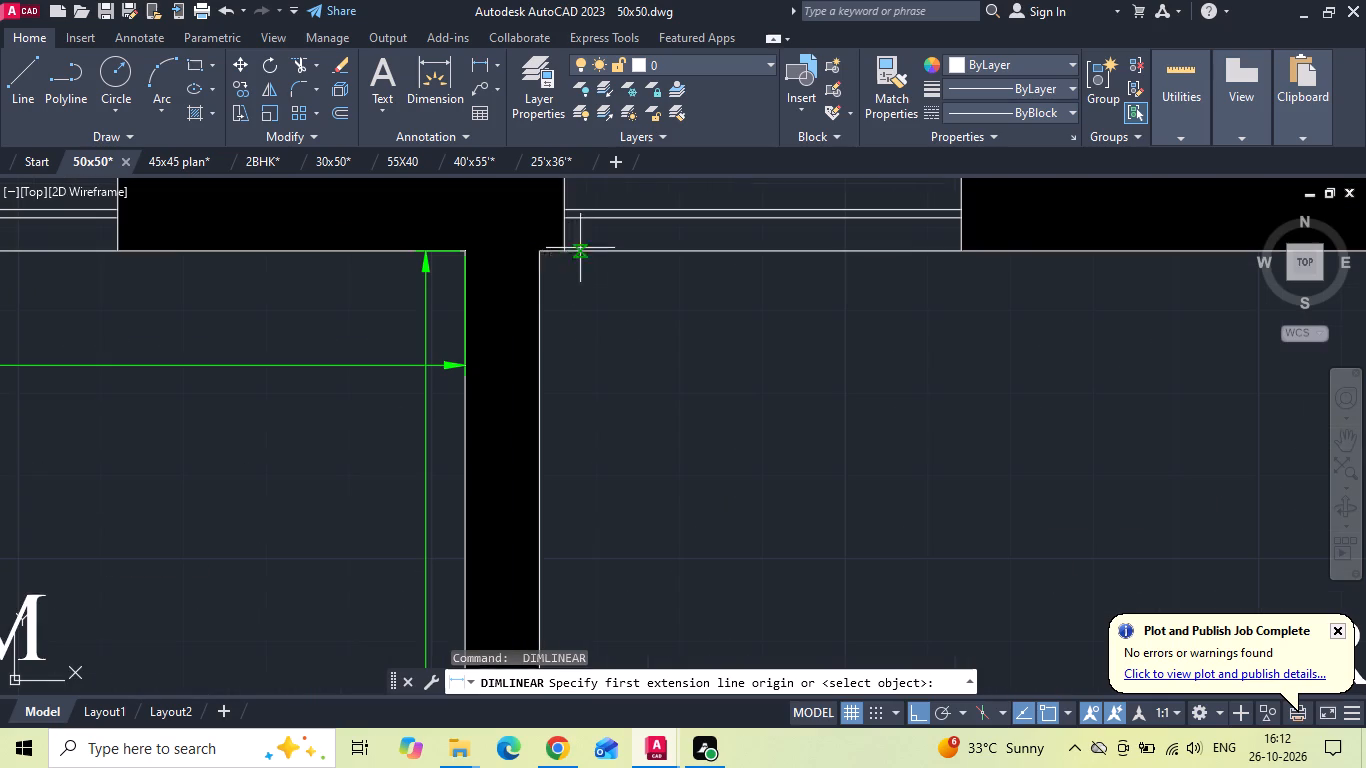
click(544, 246)
scroll(529, 263, down, 2)
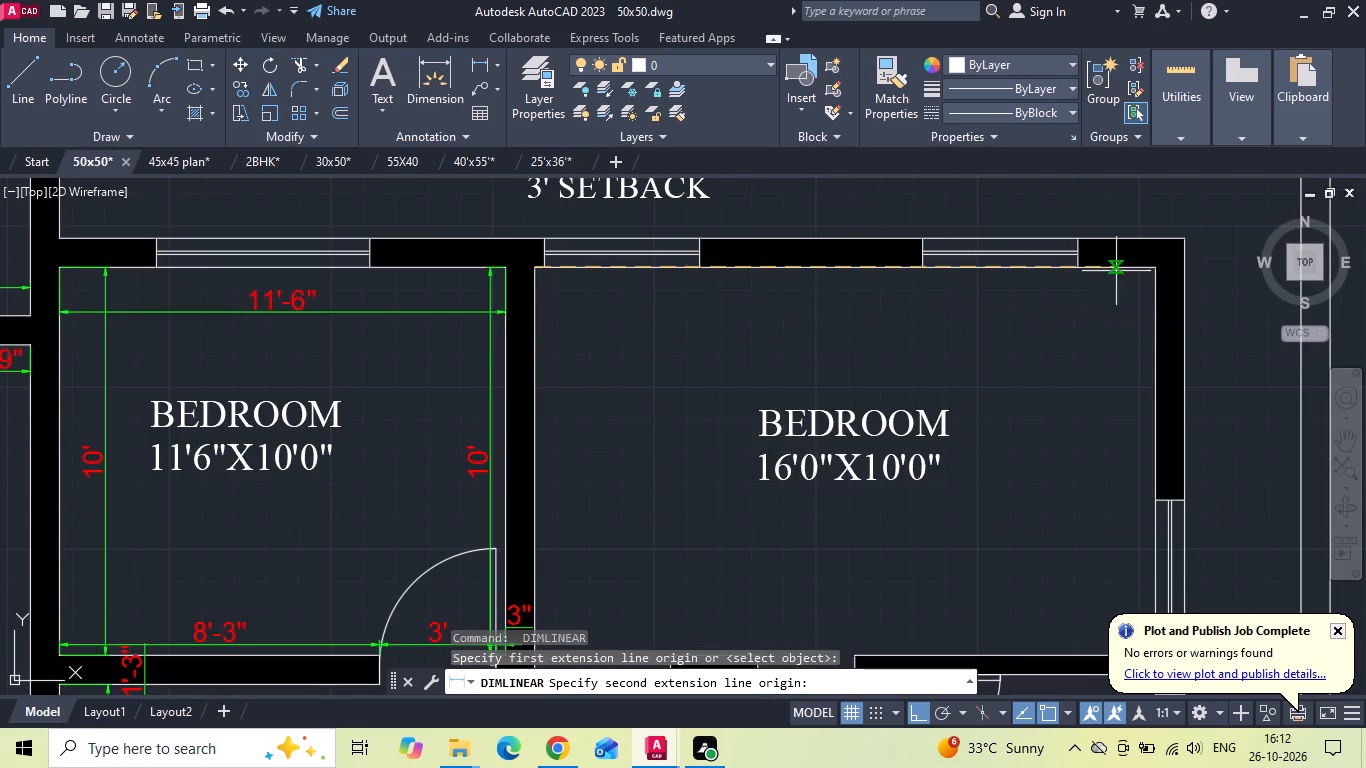
click(1163, 264)
click(1118, 305)
Add a vertical linear dimension along the 16'0"X10'0" bedroom's west wall, from the north corner to the wall return at the door.
key(space)
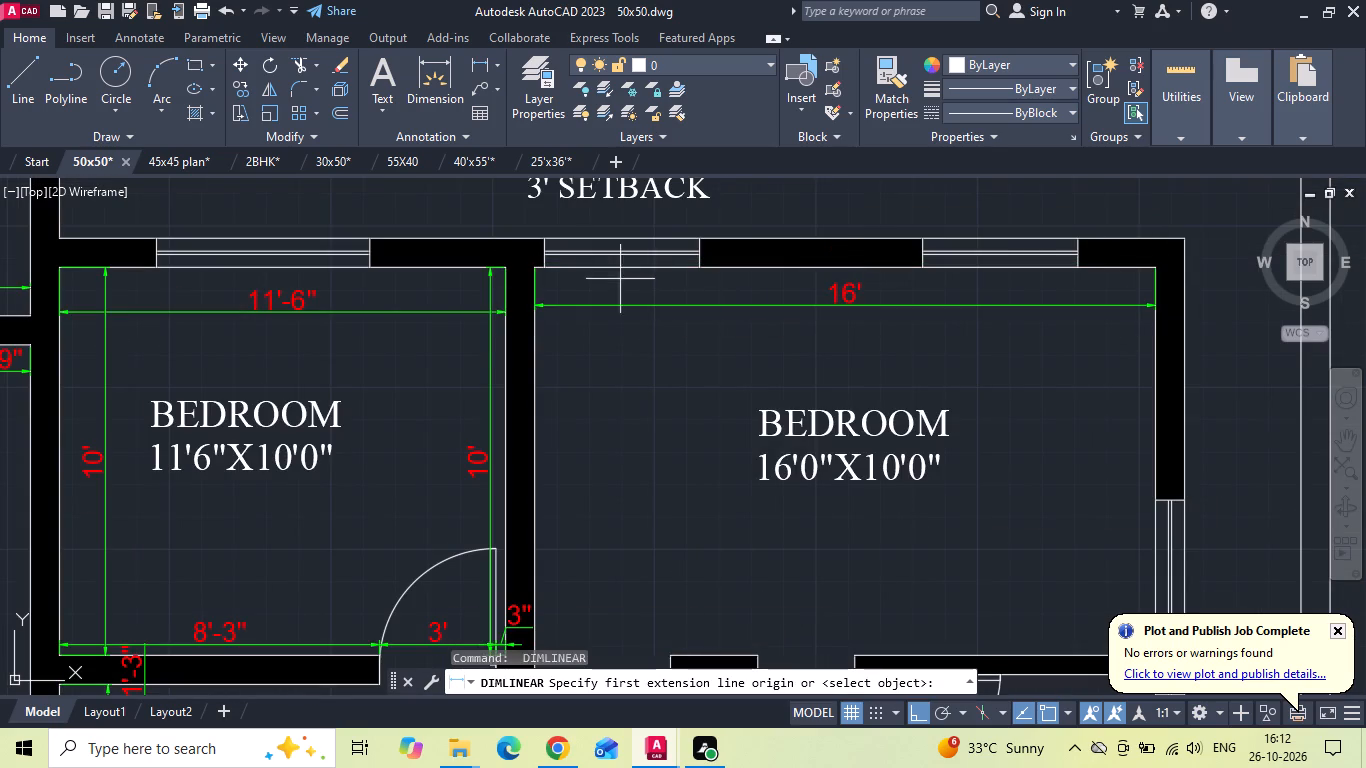
click(533, 270)
scroll(535, 269, down, 3)
scroll(545, 451, up, 2)
scroll(535, 353, up, 3)
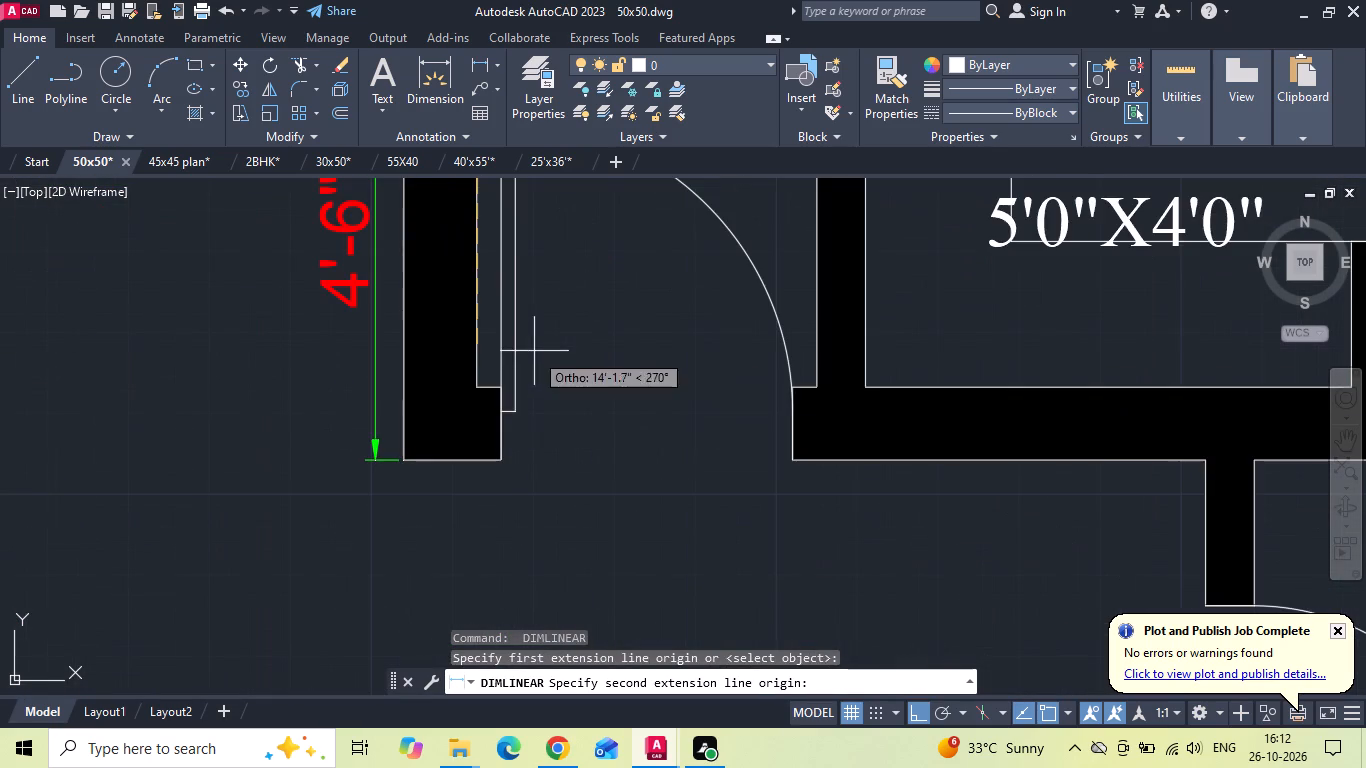
click(481, 383)
scroll(504, 378, down, 2)
middle_drag(523, 378, 532, 449)
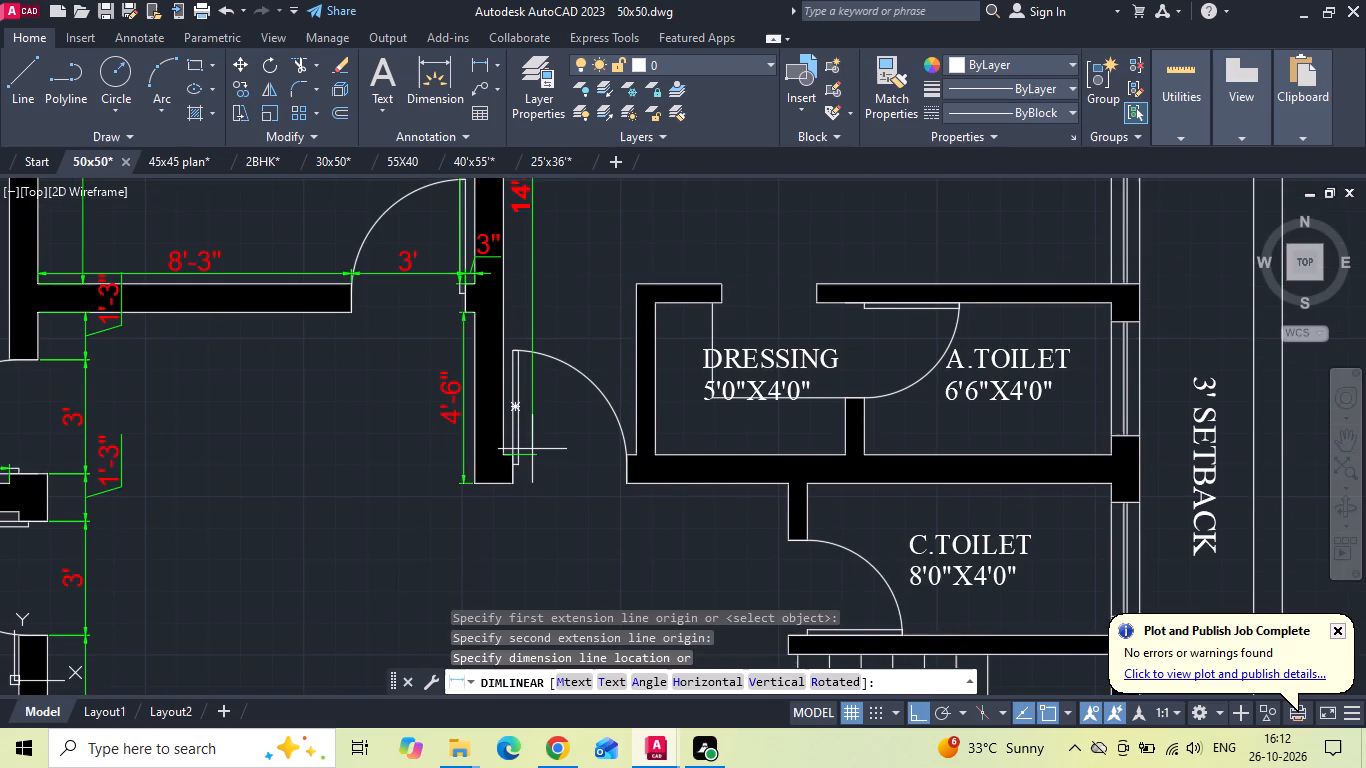
click(532, 449)
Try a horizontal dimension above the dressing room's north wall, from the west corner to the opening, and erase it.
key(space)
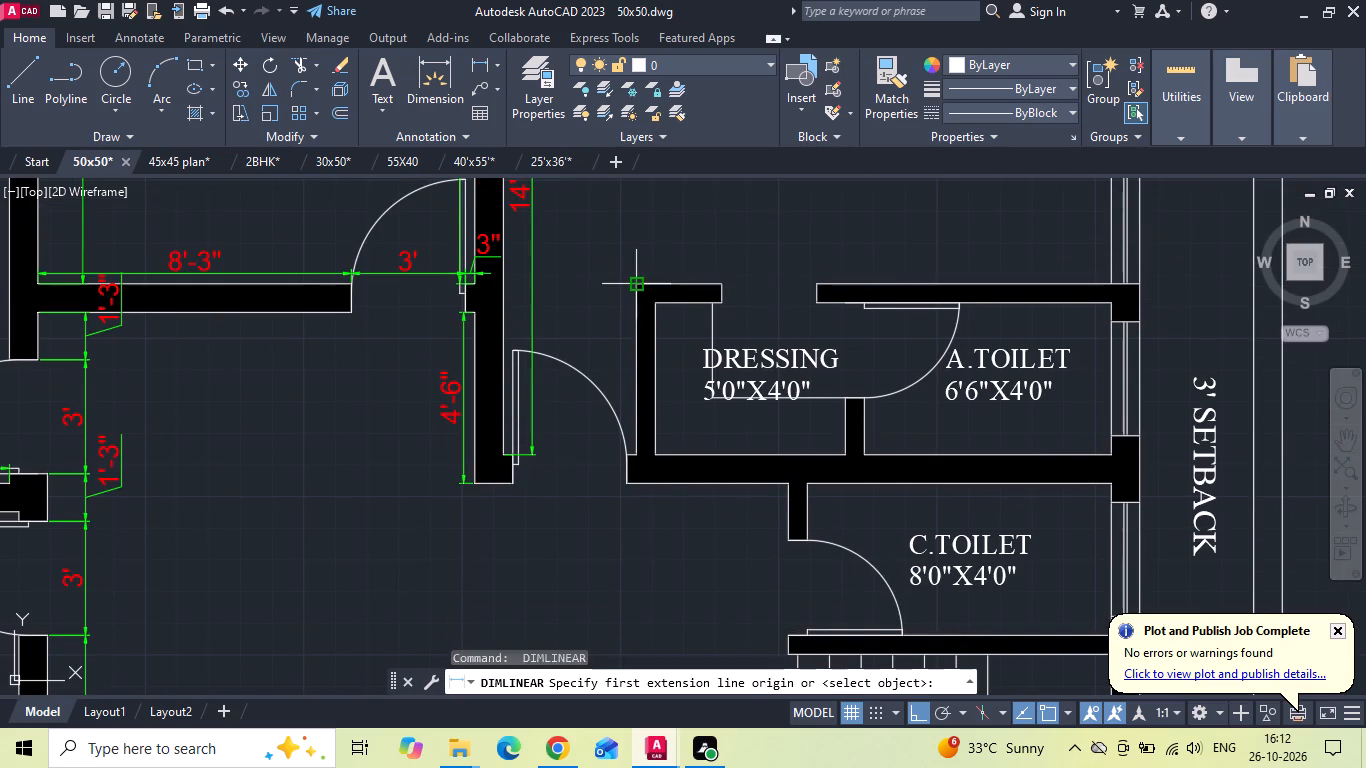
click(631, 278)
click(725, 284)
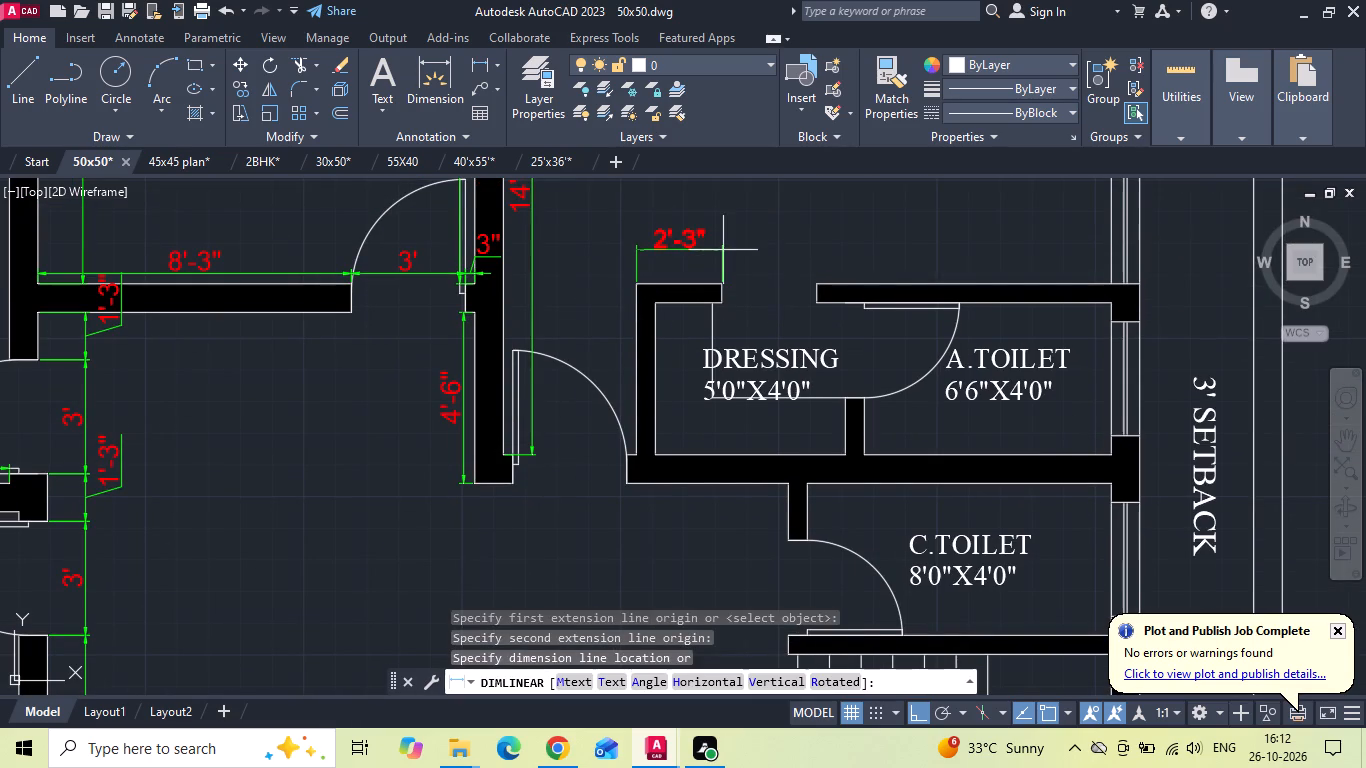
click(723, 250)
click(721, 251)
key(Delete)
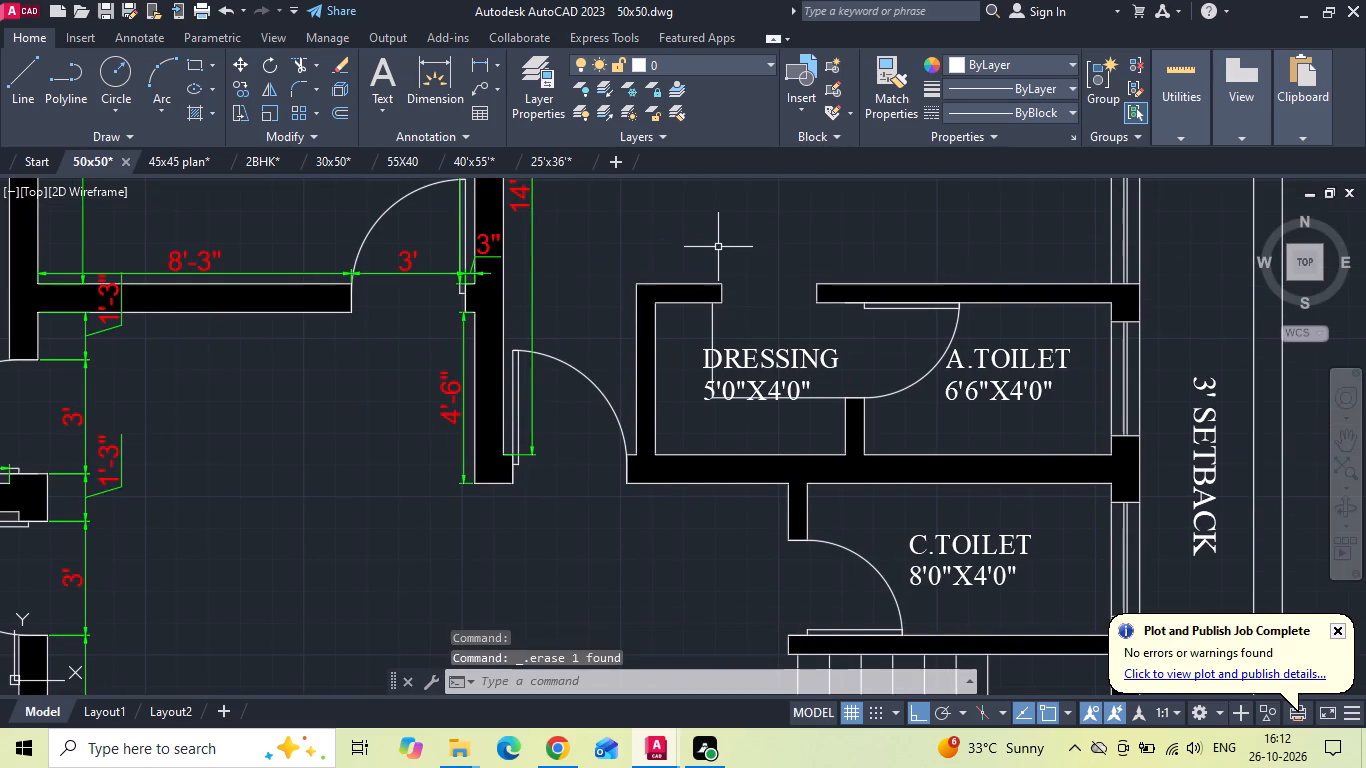
Add a horizontal linear dimension above the dressing room's north wall, from the outer west corner to the opening.
text(DLI)
key(space)
scroll(631, 266, up, 1)
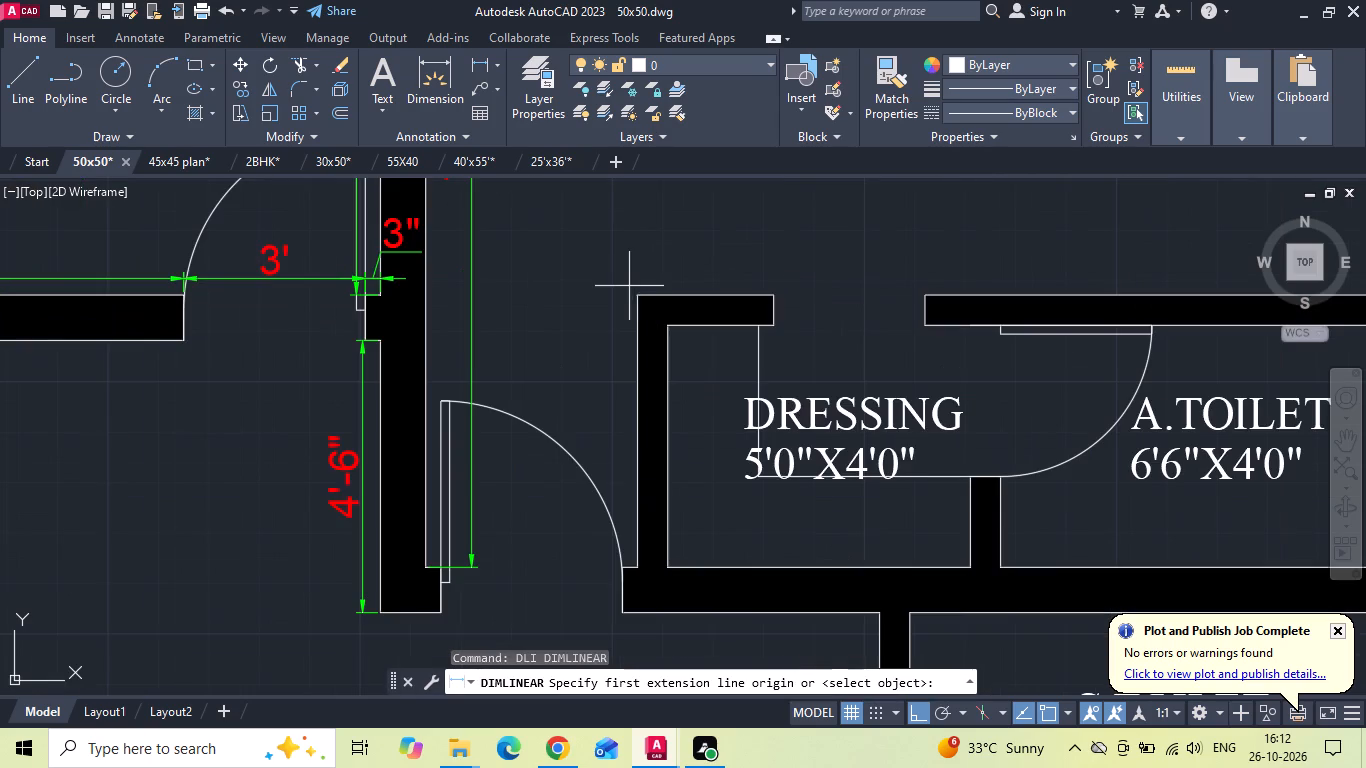
click(633, 292)
click(770, 294)
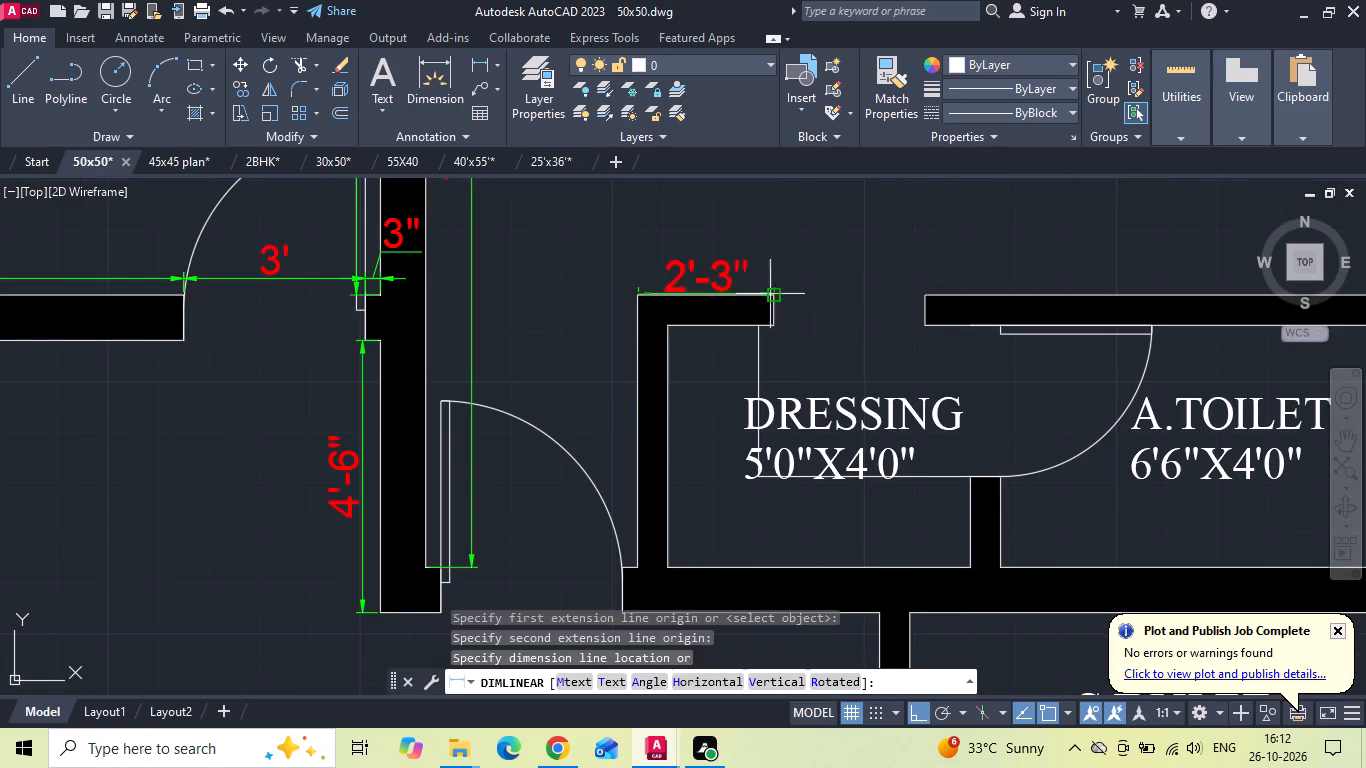
click(767, 263)
Continue the dressing room's north wall dimension across the opening and along the remaining wall to the bedroom's east wall.
text(DIMCNT)
key(space)
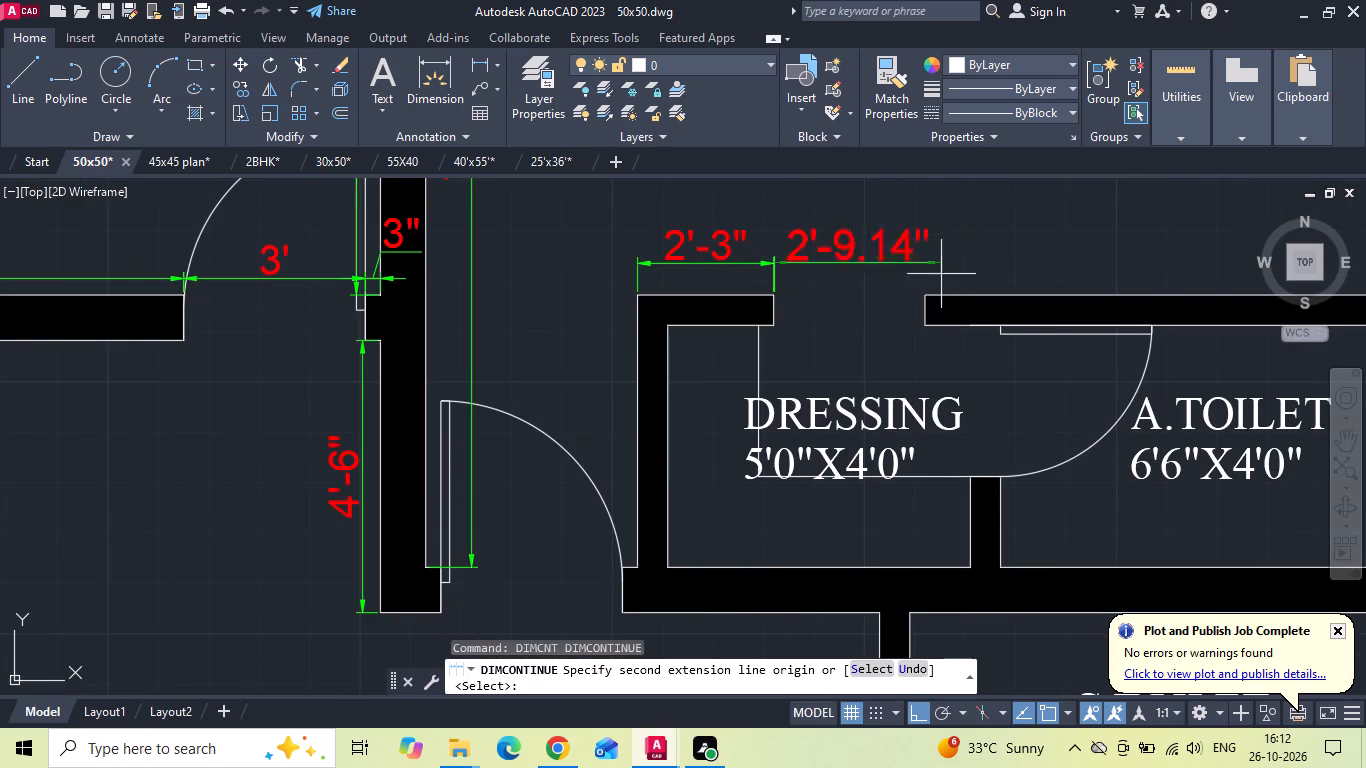
click(925, 290)
scroll(969, 297, up, 1)
middle_drag(945, 301, 457, 284)
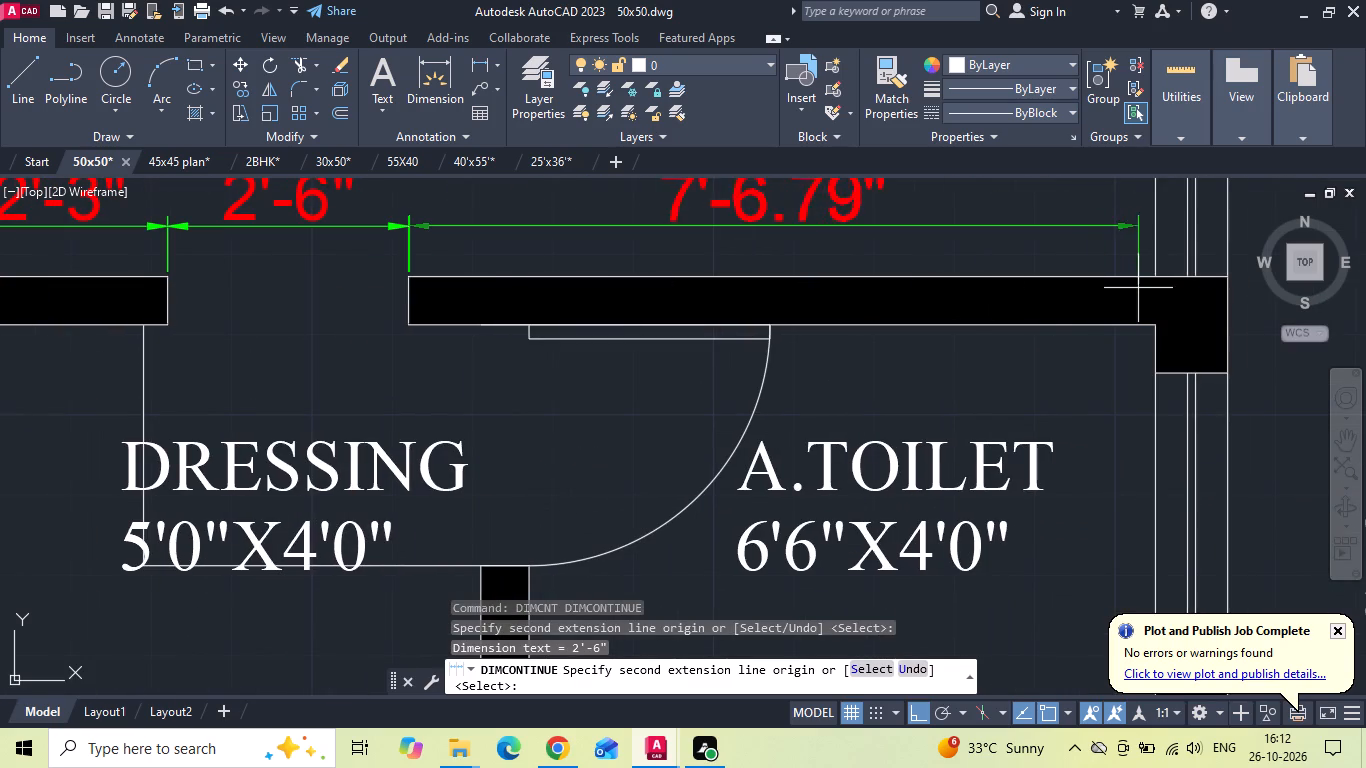
click(1159, 276)
key(Escape)
Dimension the A.TOILET's interior with a horizontal dimension along its south wall and a vertical one along its east wall.
scroll(784, 329, down, 2)
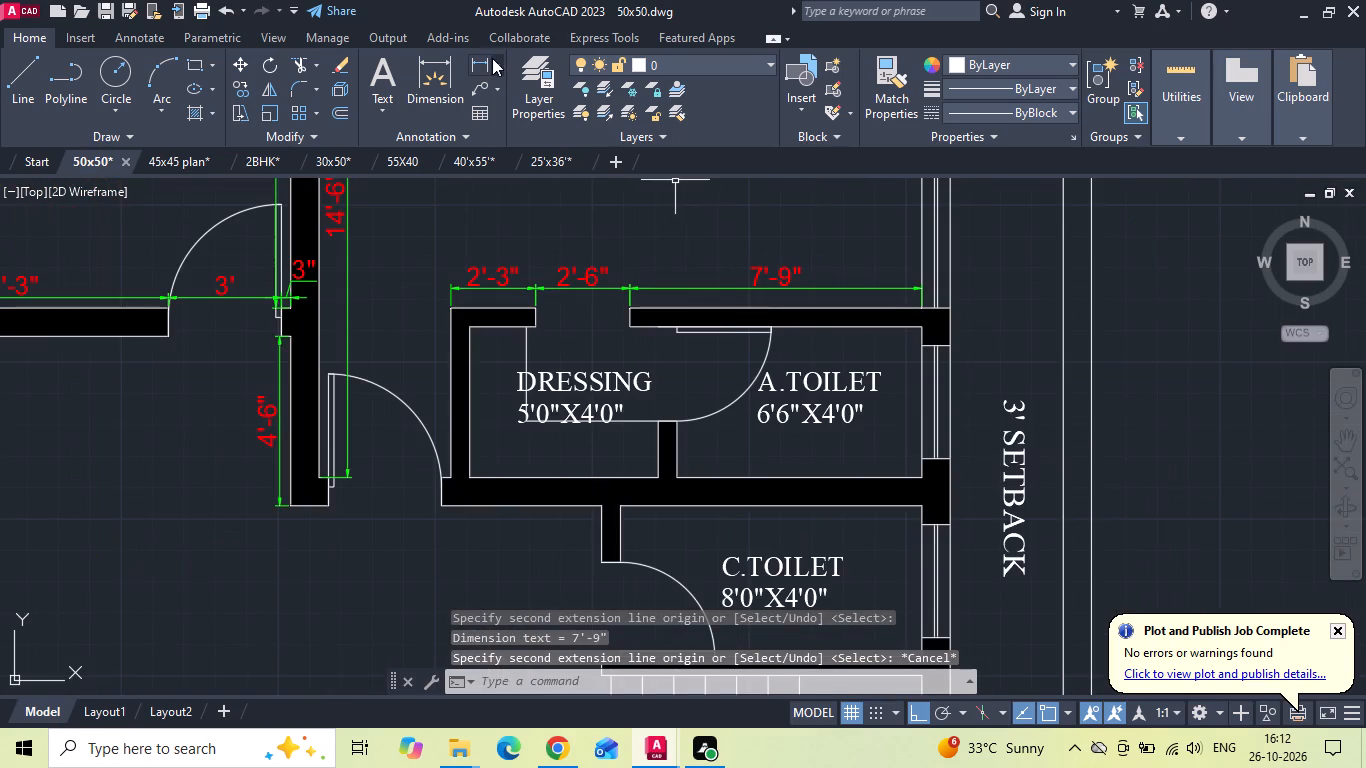
click(479, 67)
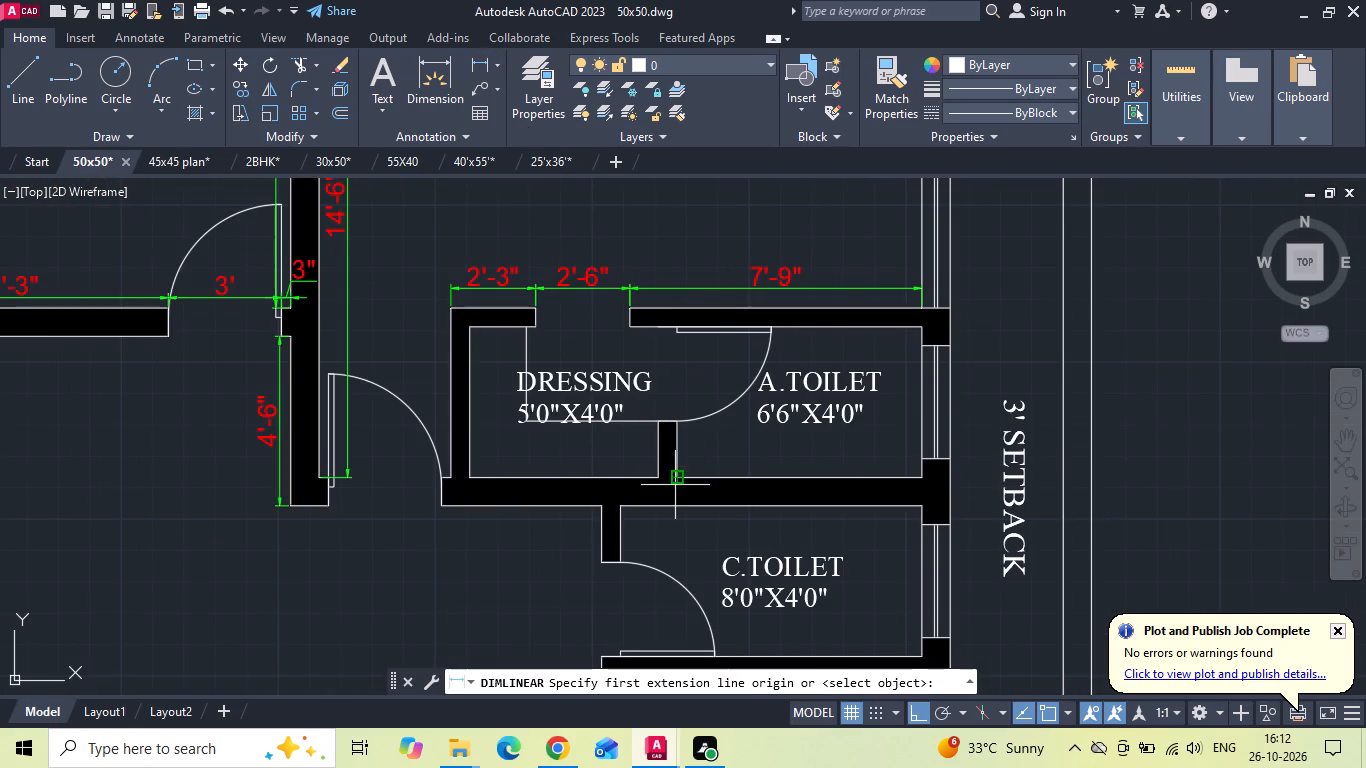
click(675, 485)
click(924, 484)
scroll(917, 462, up, 2)
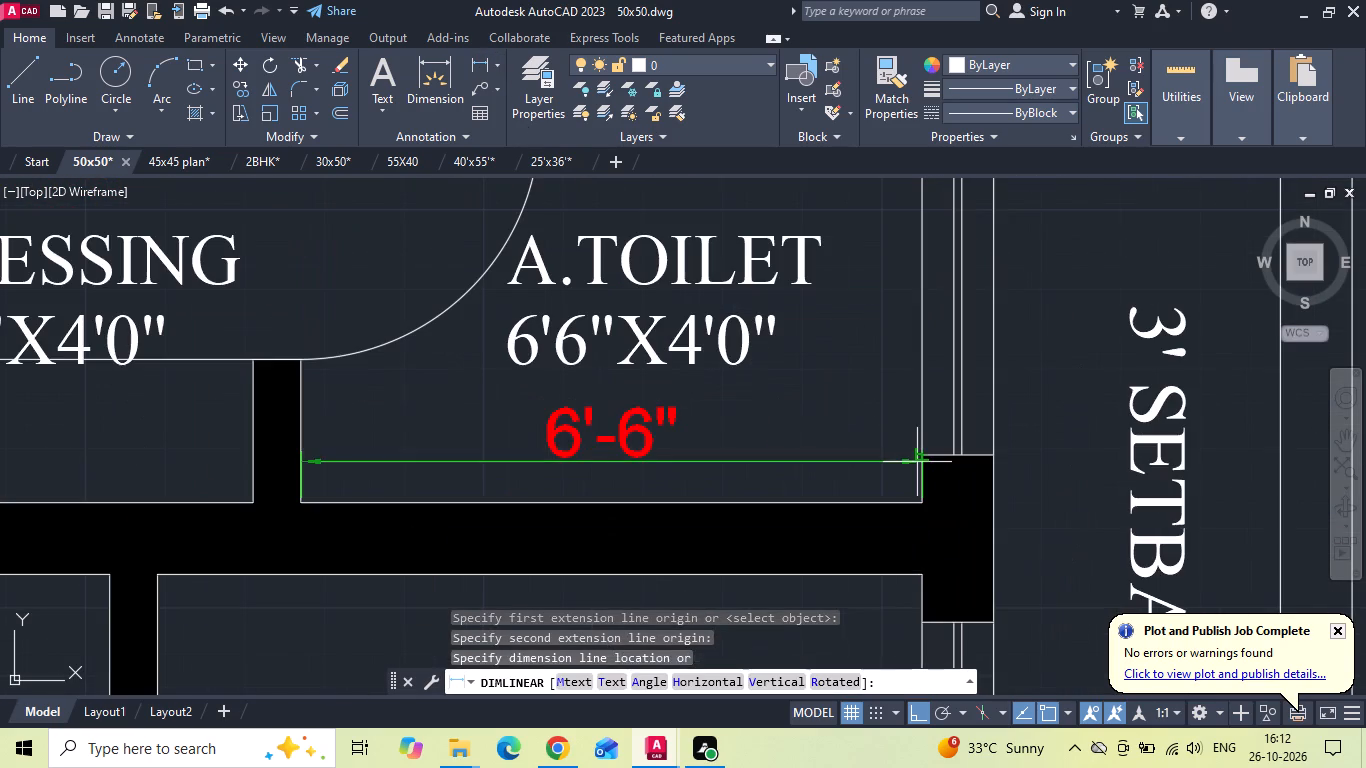
click(917, 462)
key(space)
click(918, 501)
scroll(913, 484, down, 1)
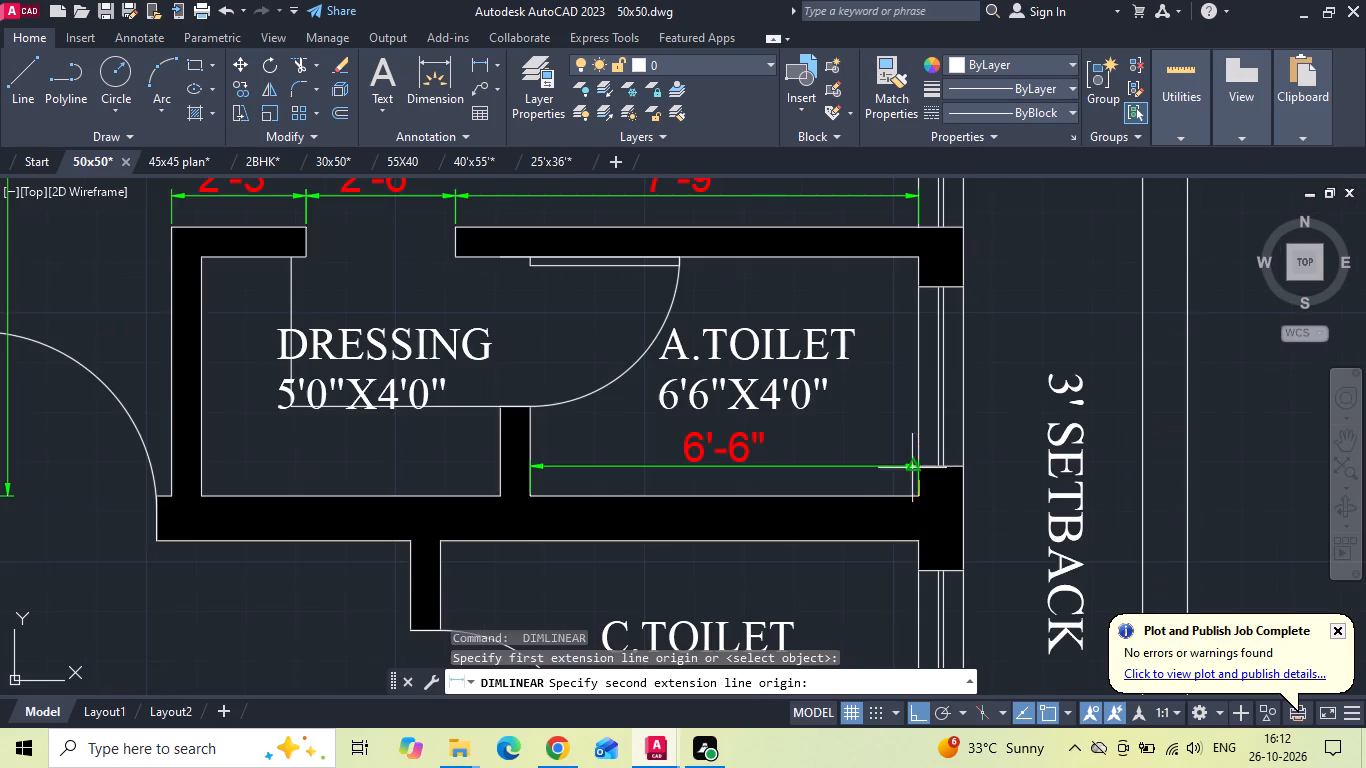
click(920, 259)
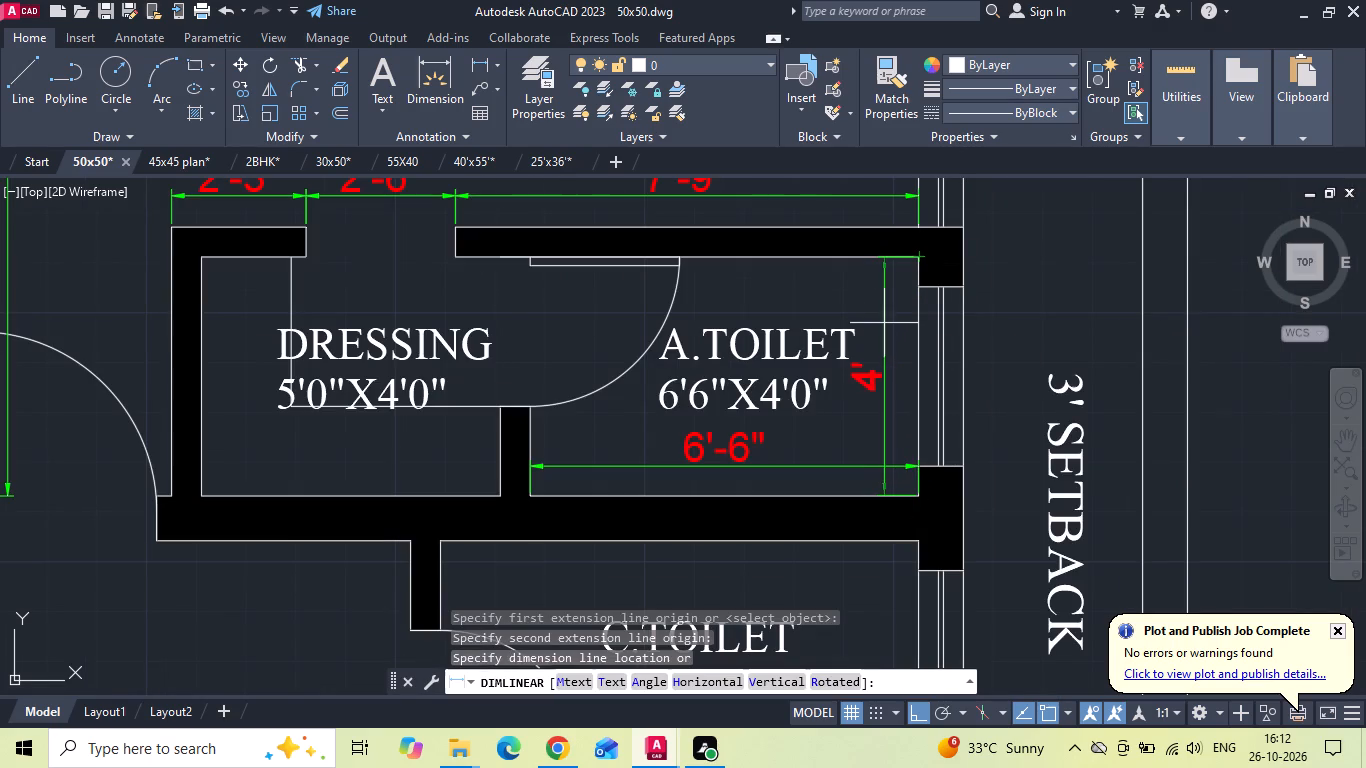
click(888, 325)
Dimension the dressing room's interior with a horizontal dimension along its south wall and a vertical one along its west wall.
key(space)
click(502, 492)
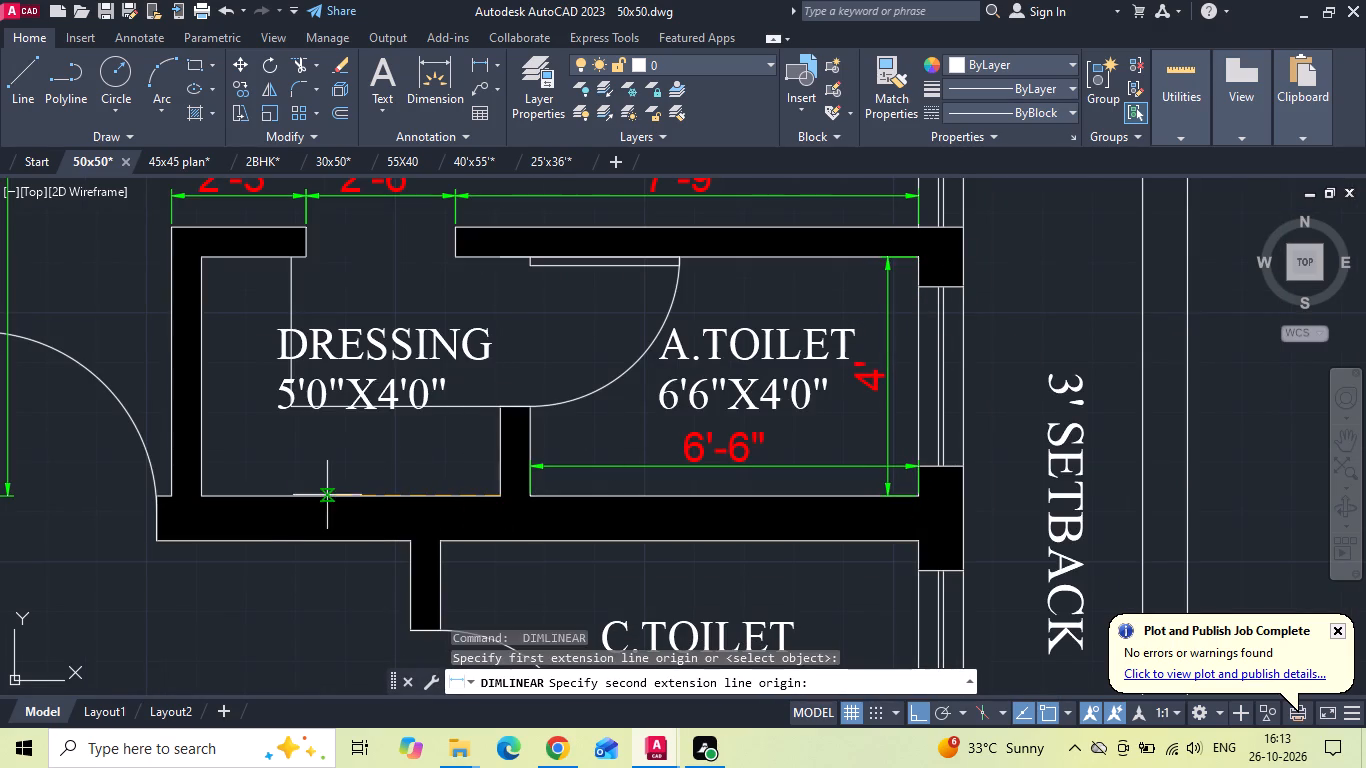
click(202, 495)
click(221, 483)
key(space)
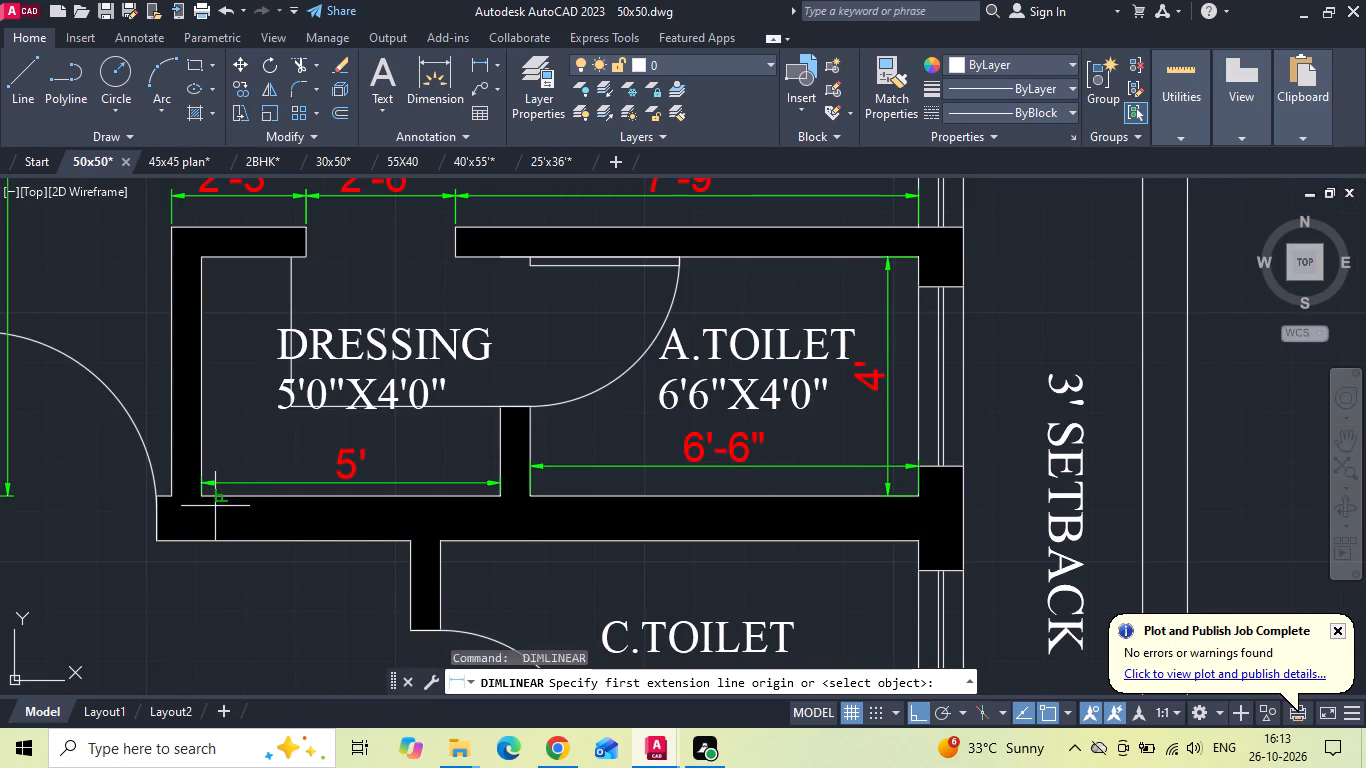
drag(202, 498, 202, 488)
click(206, 259)
click(232, 295)
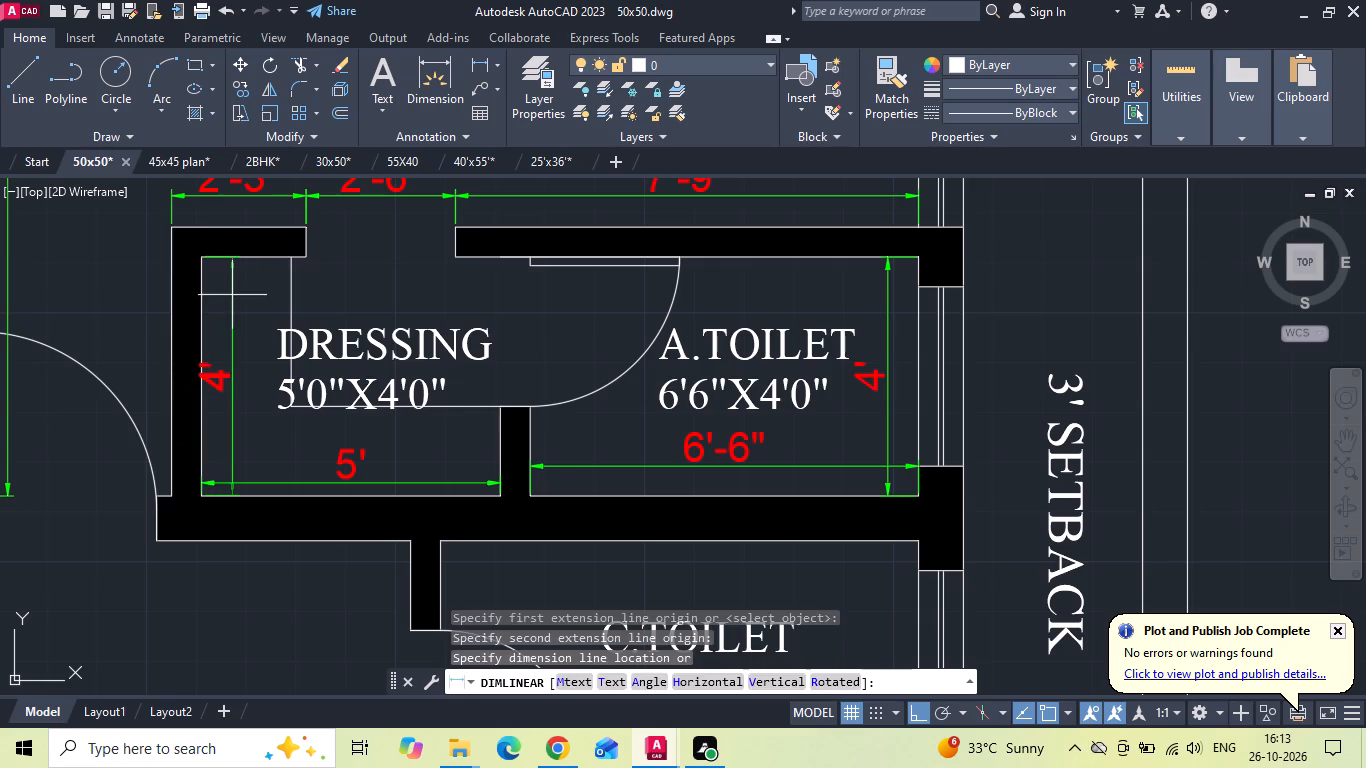
Dimension the C.TOILET's interior with a horizontal dimension along its north wall and a vertical one along its east wall.
scroll(472, 288, down, 3)
scroll(517, 394, up, 2)
key(space)
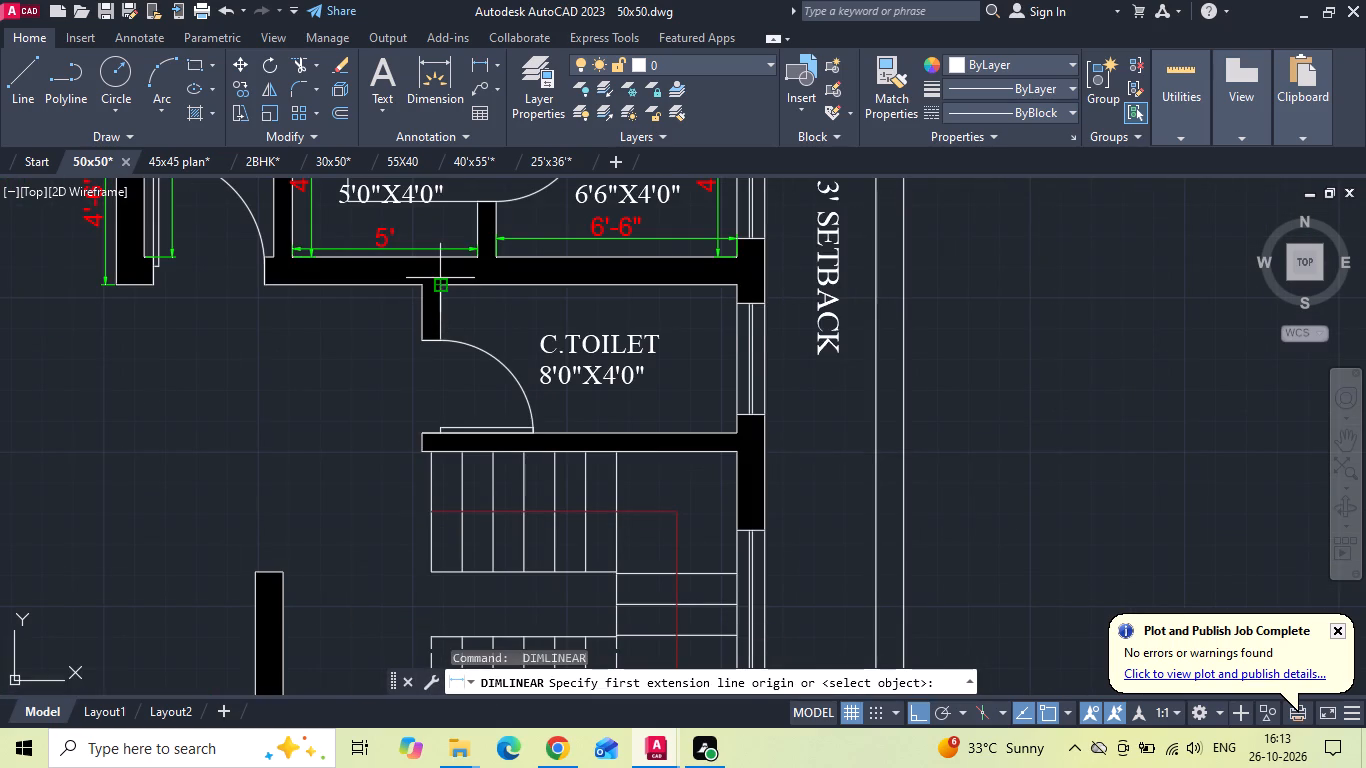
click(440, 279)
click(735, 283)
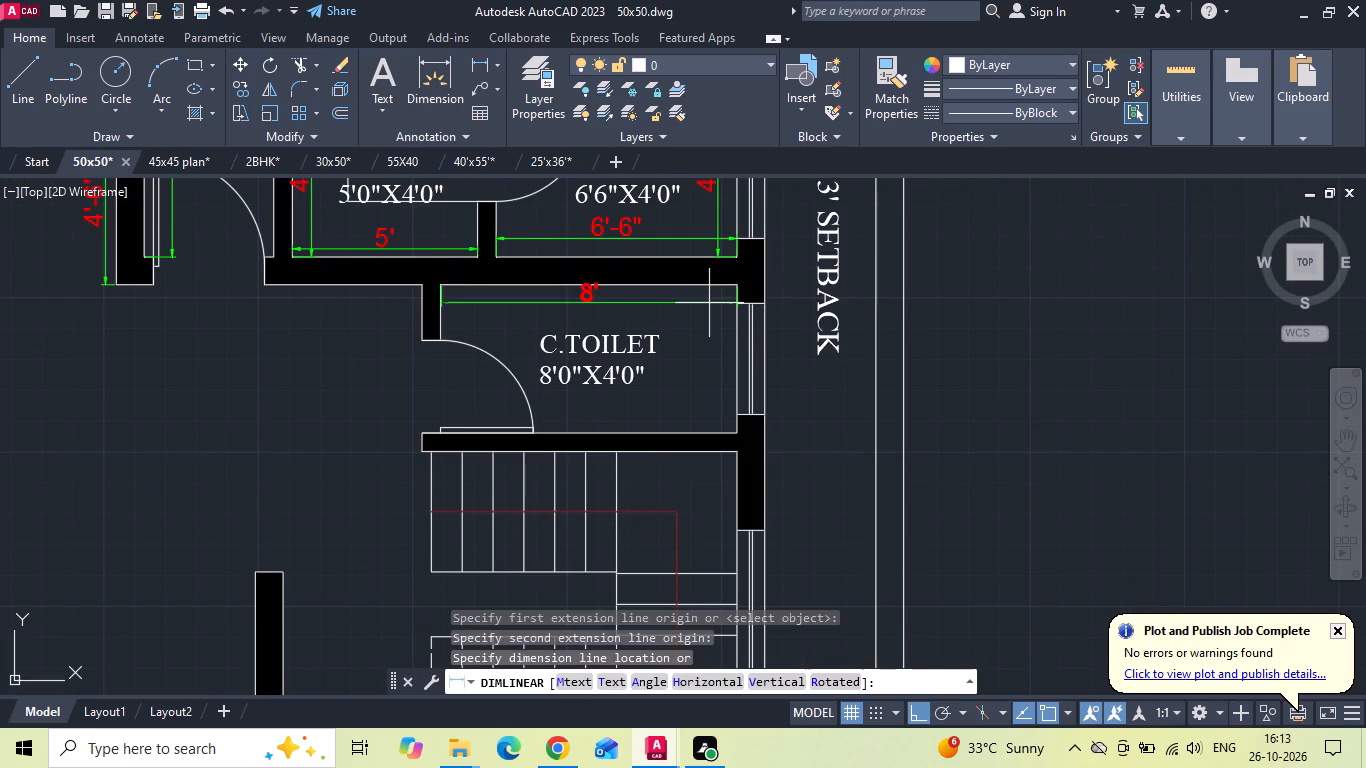
click(706, 305)
key(space)
click(737, 285)
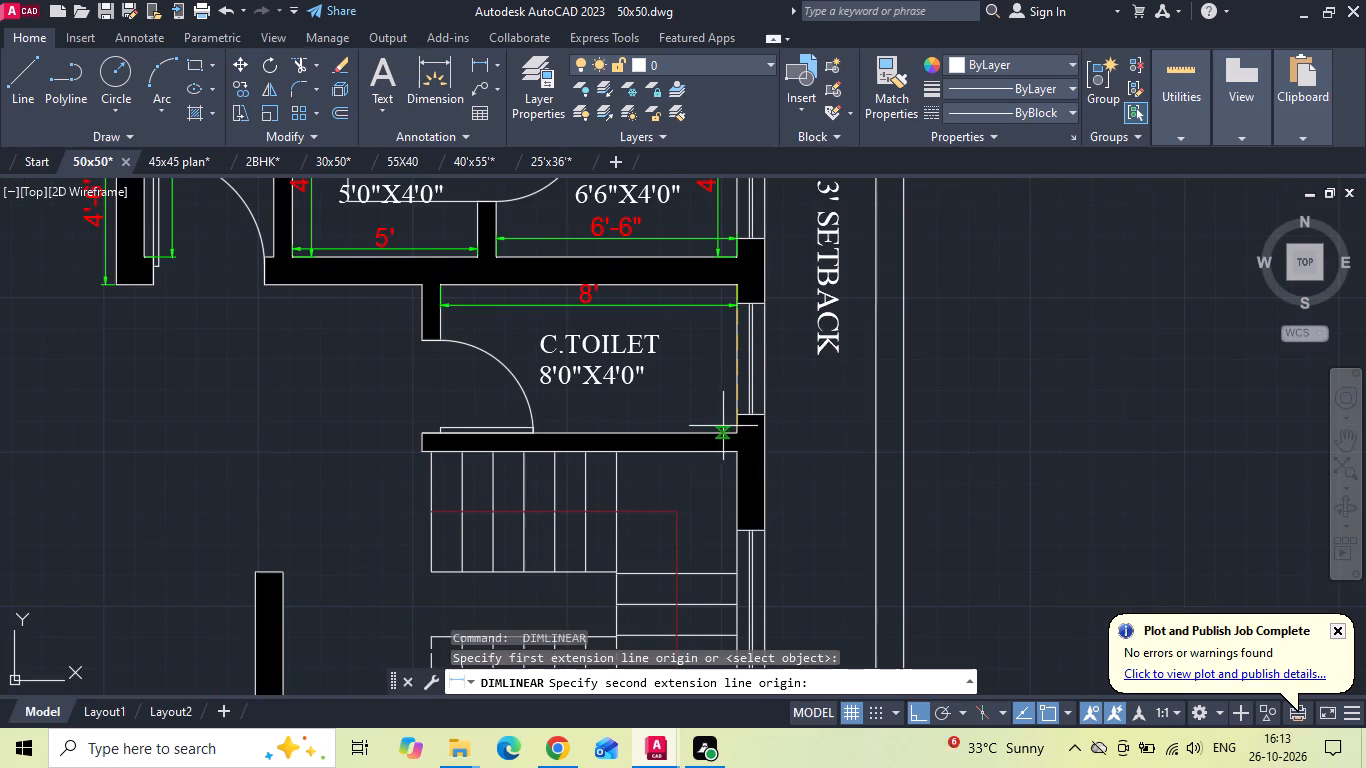
click(736, 425)
click(716, 420)
Shift the C.TOILET's horizontal dimension line slightly farther south from its north wall.
click(684, 304)
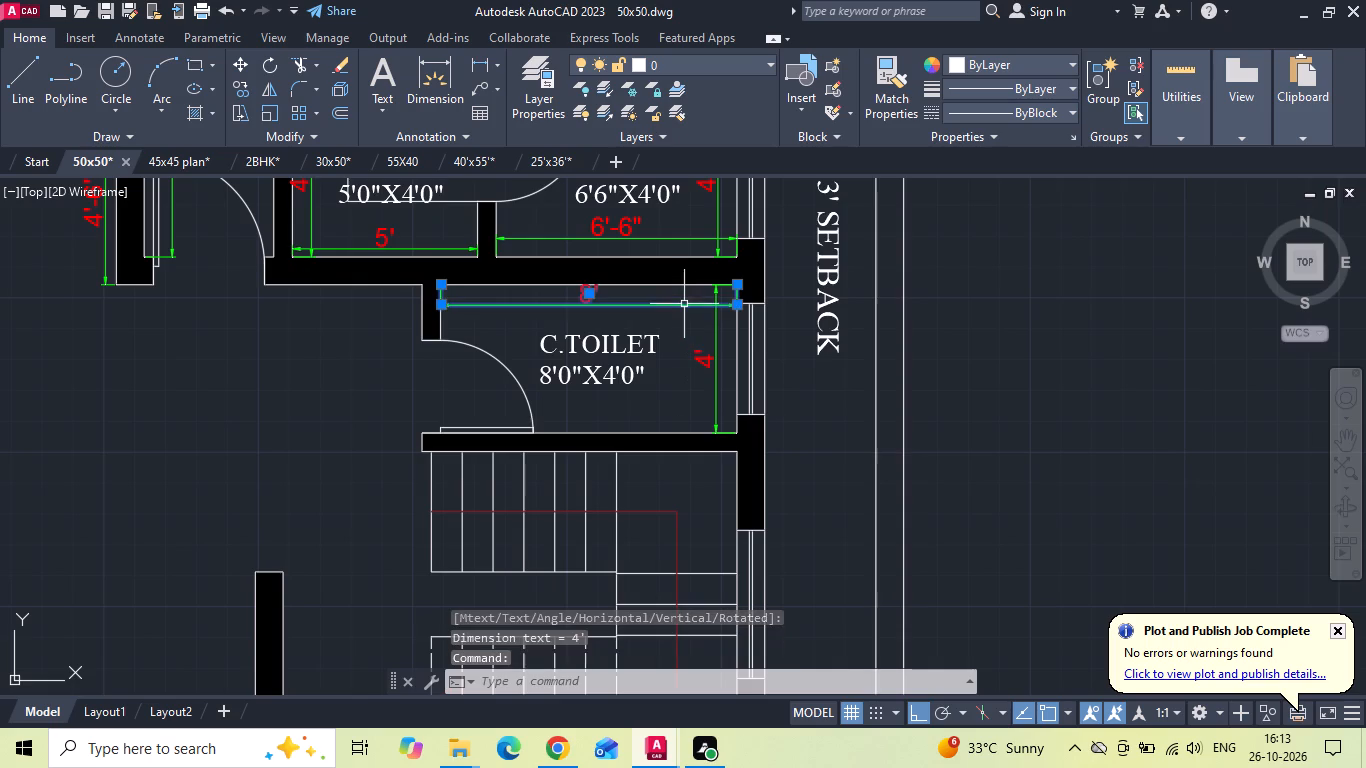
scroll(704, 294, up, 2)
click(780, 323)
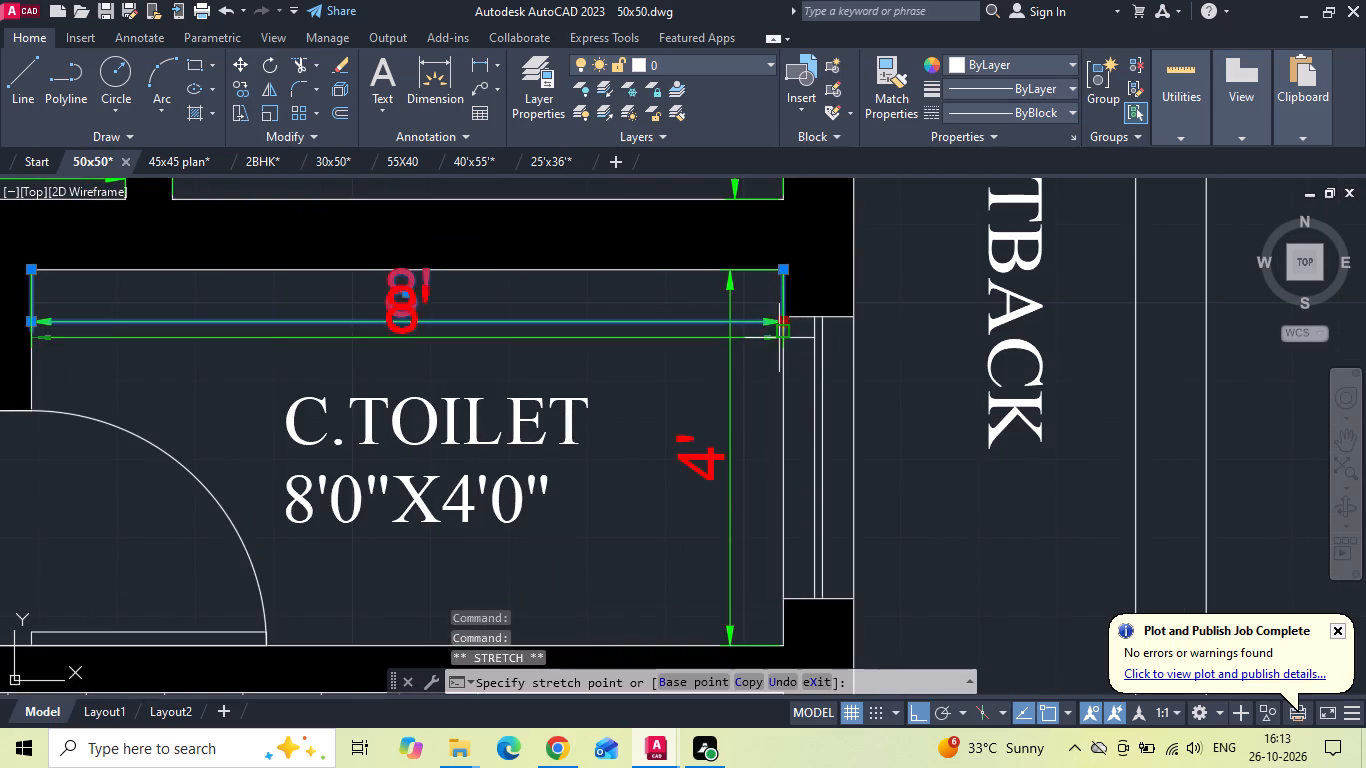
click(776, 347)
scroll(774, 358, down, 2)
Shift the dressing room's vertical dimension line farther into the room, away from its west wall.
middle_drag(413, 253, 437, 322)
scroll(387, 348, up, 1)
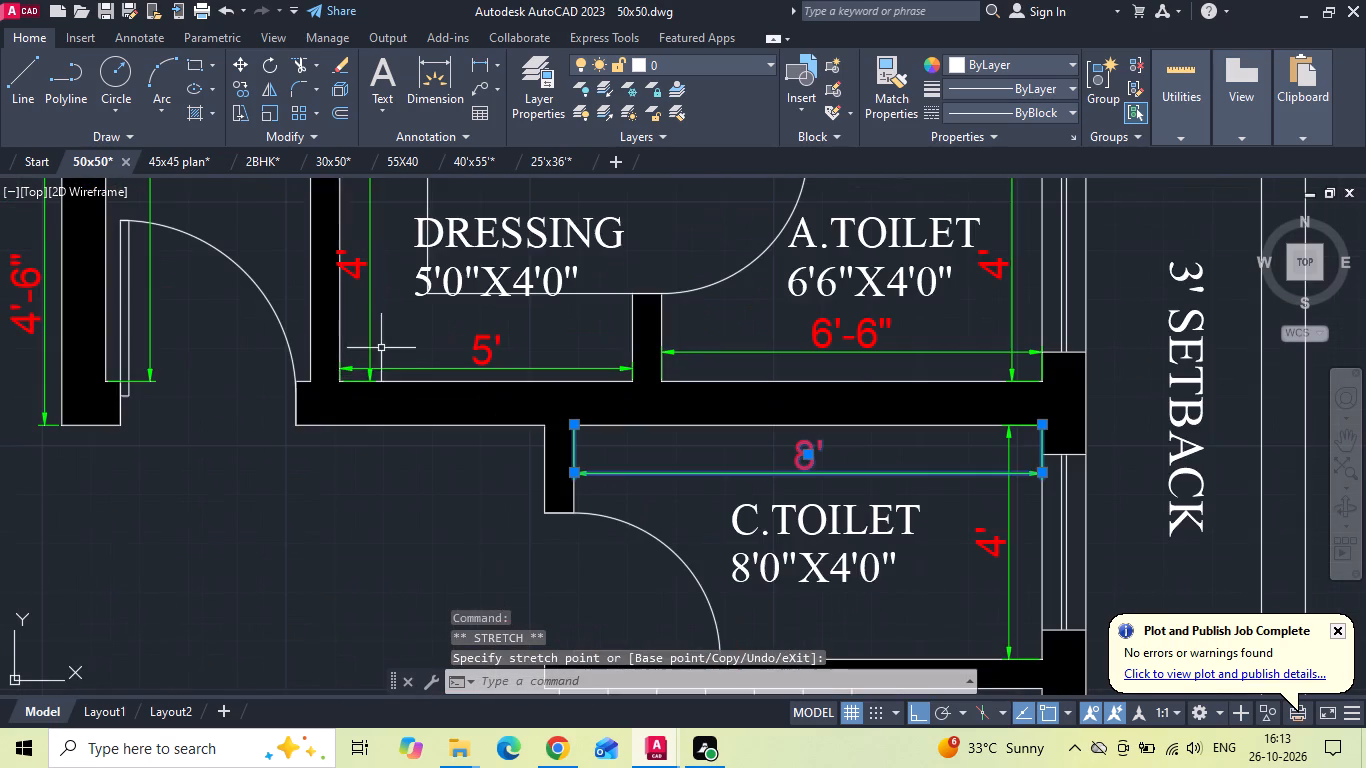
click(372, 319)
scroll(372, 387, up, 1)
click(365, 380)
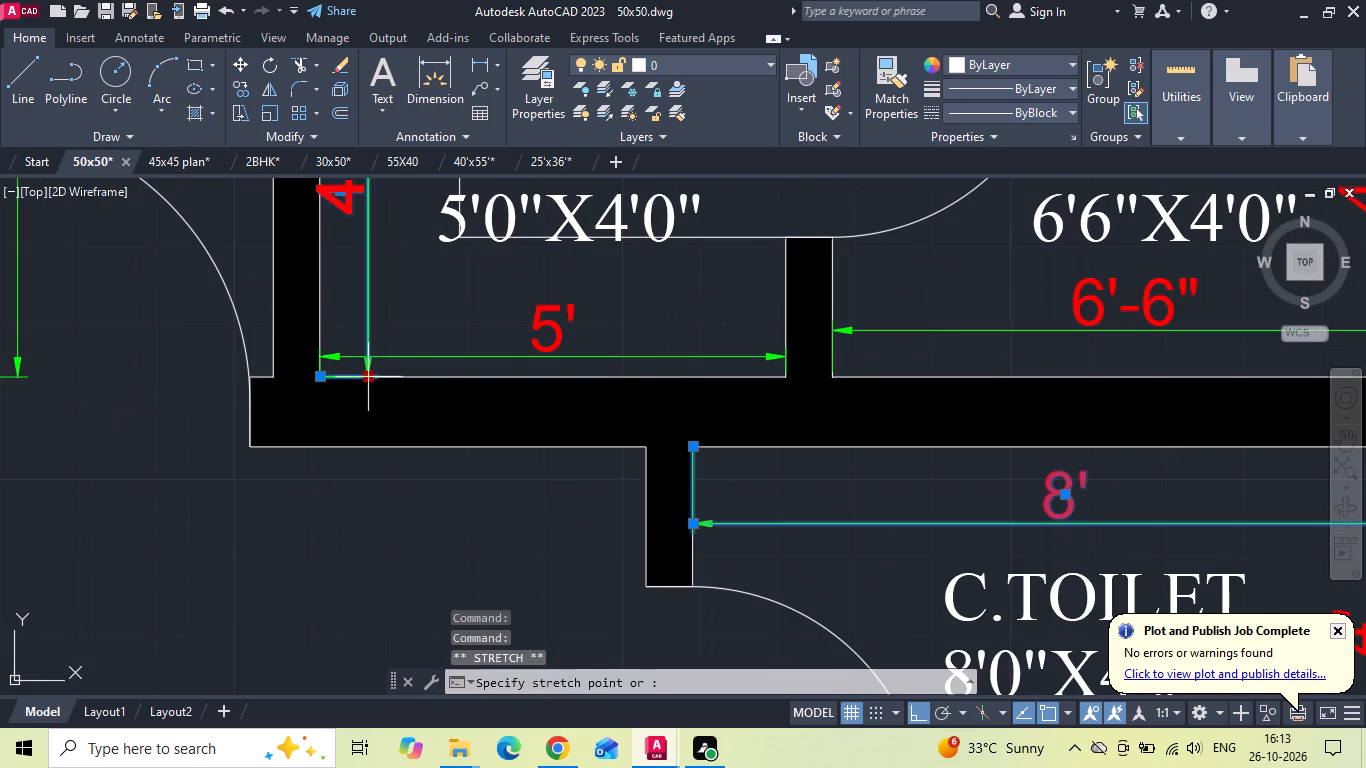
click(408, 378)
key(Escape)
Dimension the short wall section south of the dressing room, from the bedroom's door opening to the C.TOILET's west wall.
click(476, 66)
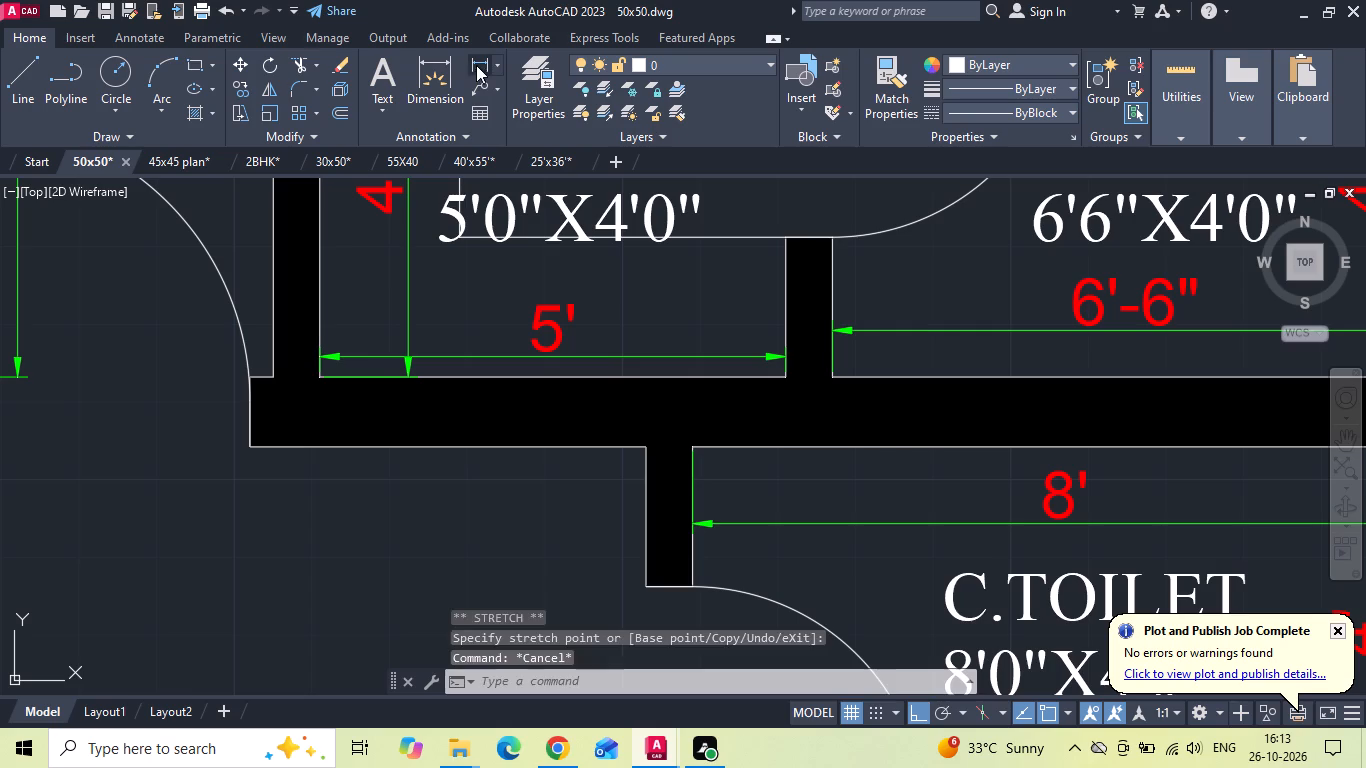
drag(253, 447, 276, 445)
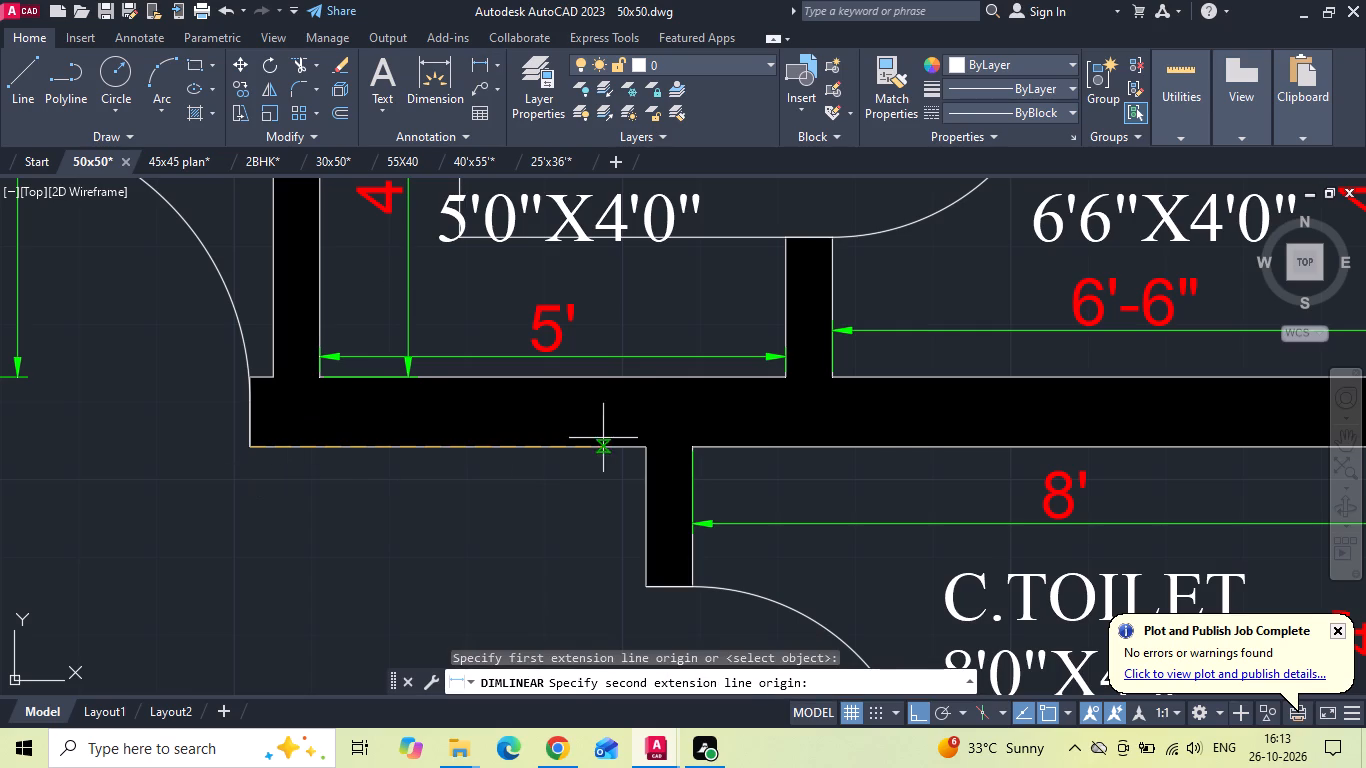
drag(644, 445, 640, 454)
click(595, 515)
Dimension the 12'3"X12'0" first floor bedroom's interior with a vertical dimension along its west wall and a horizontal one along its south wall.
scroll(648, 435, down, 4)
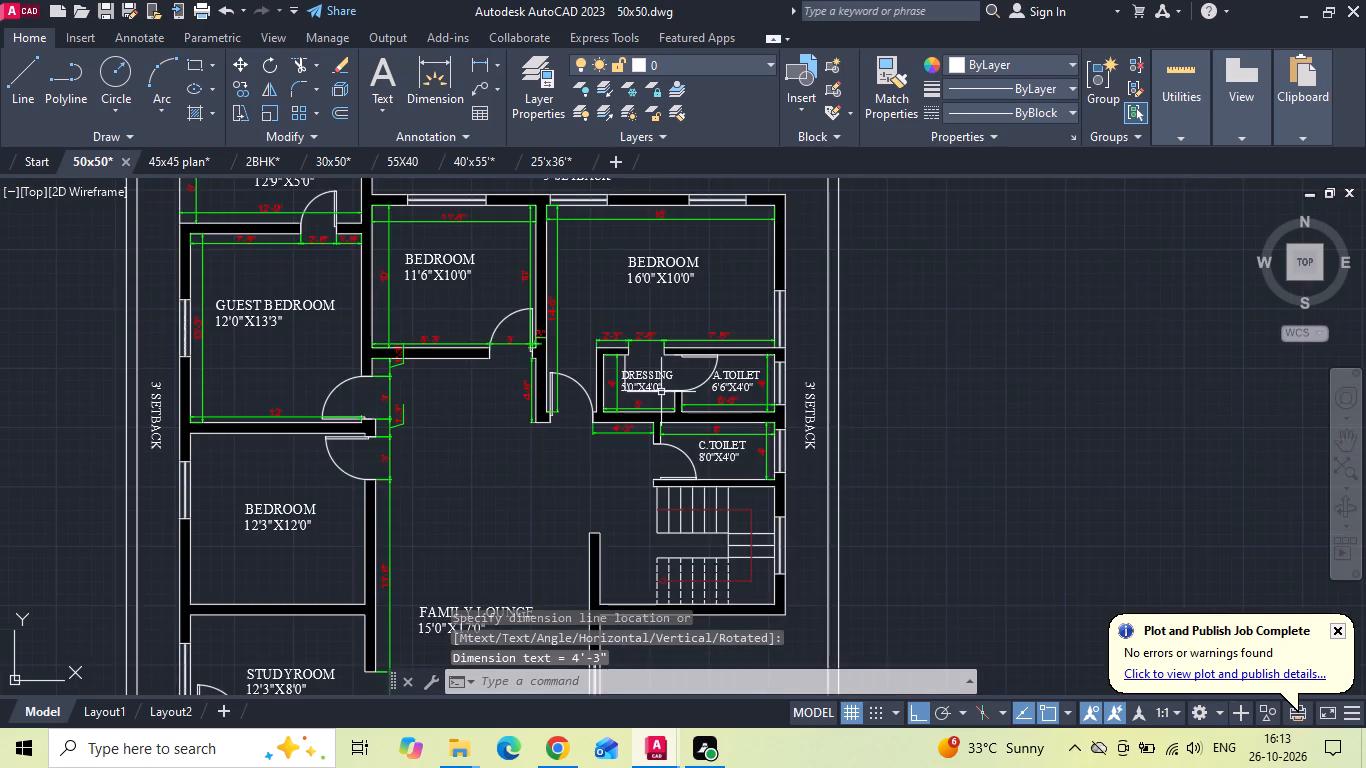
scroll(669, 387, down, 1)
middle_drag(611, 497, 659, 406)
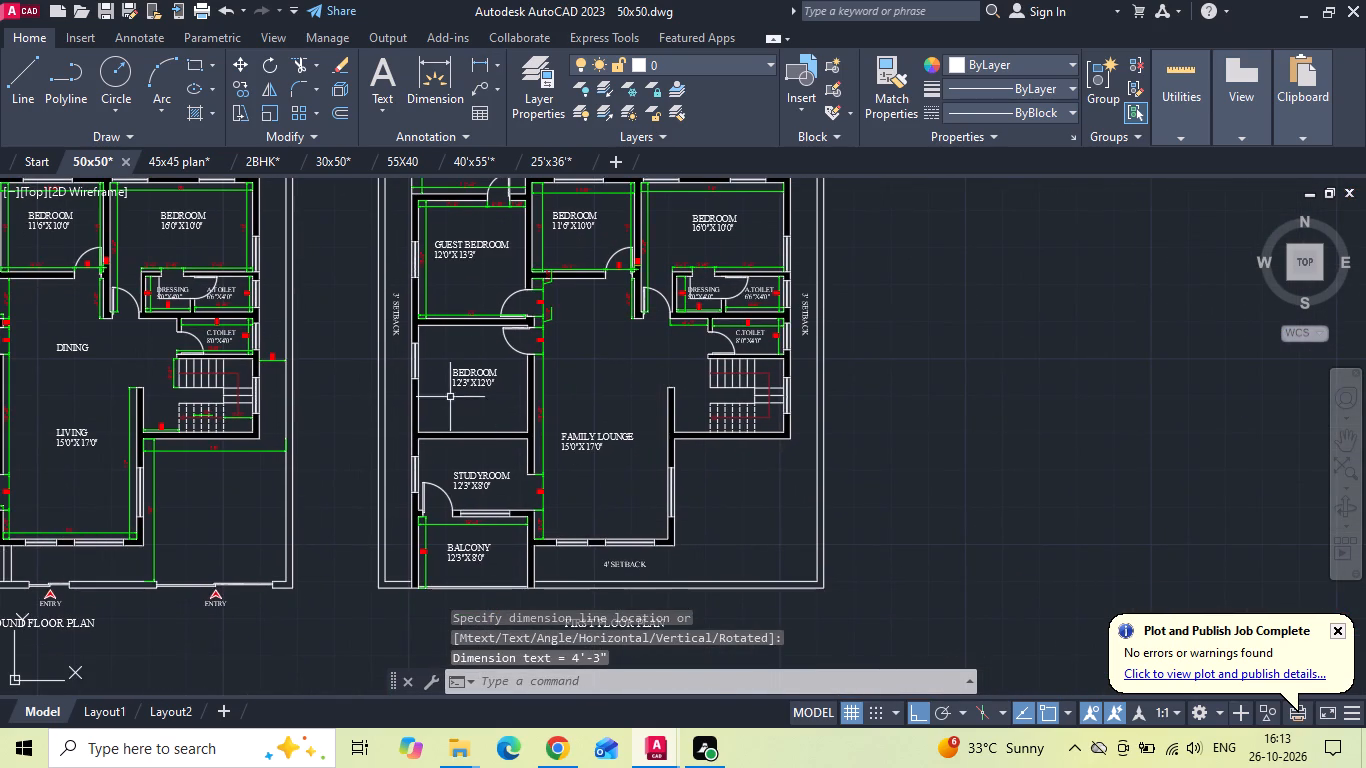
scroll(426, 334, up, 2)
key(space)
drag(399, 311, 396, 325)
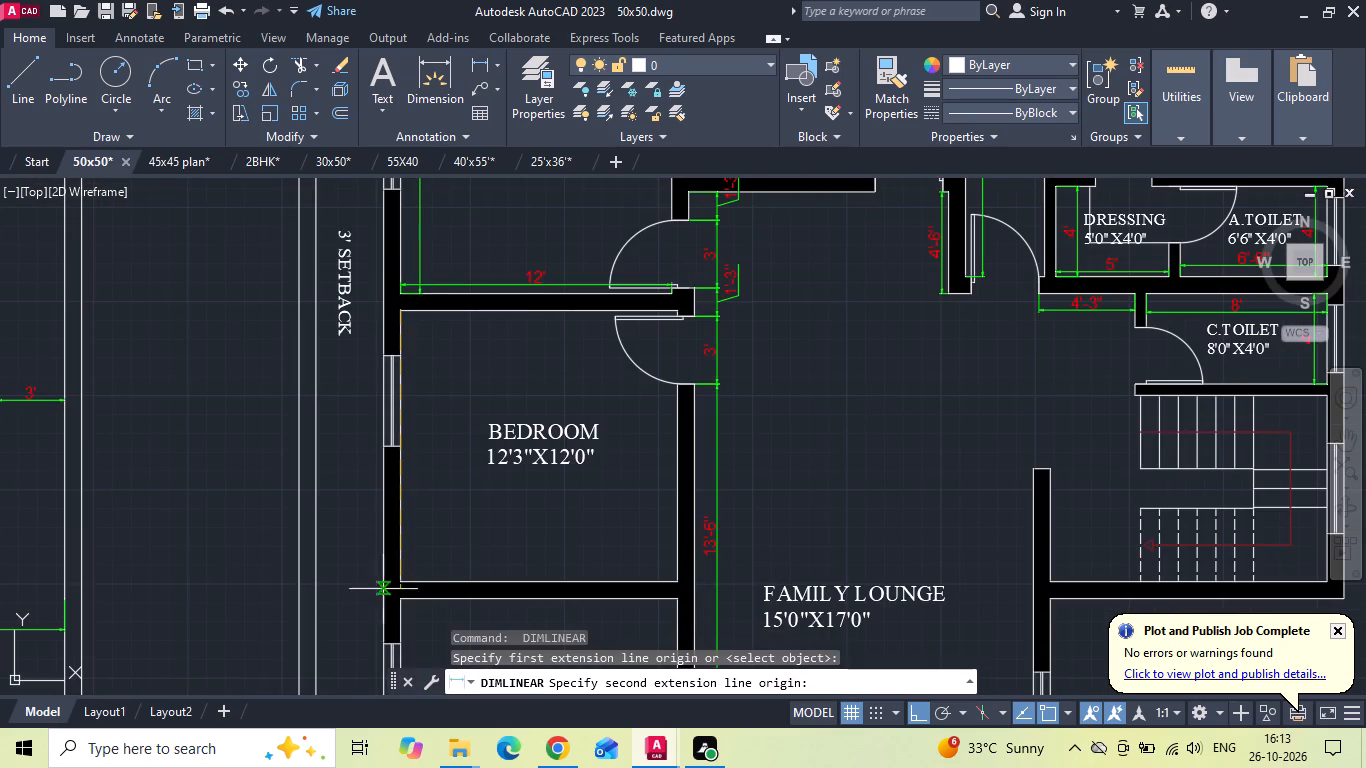
drag(401, 583, 414, 568)
click(424, 529)
key(space)
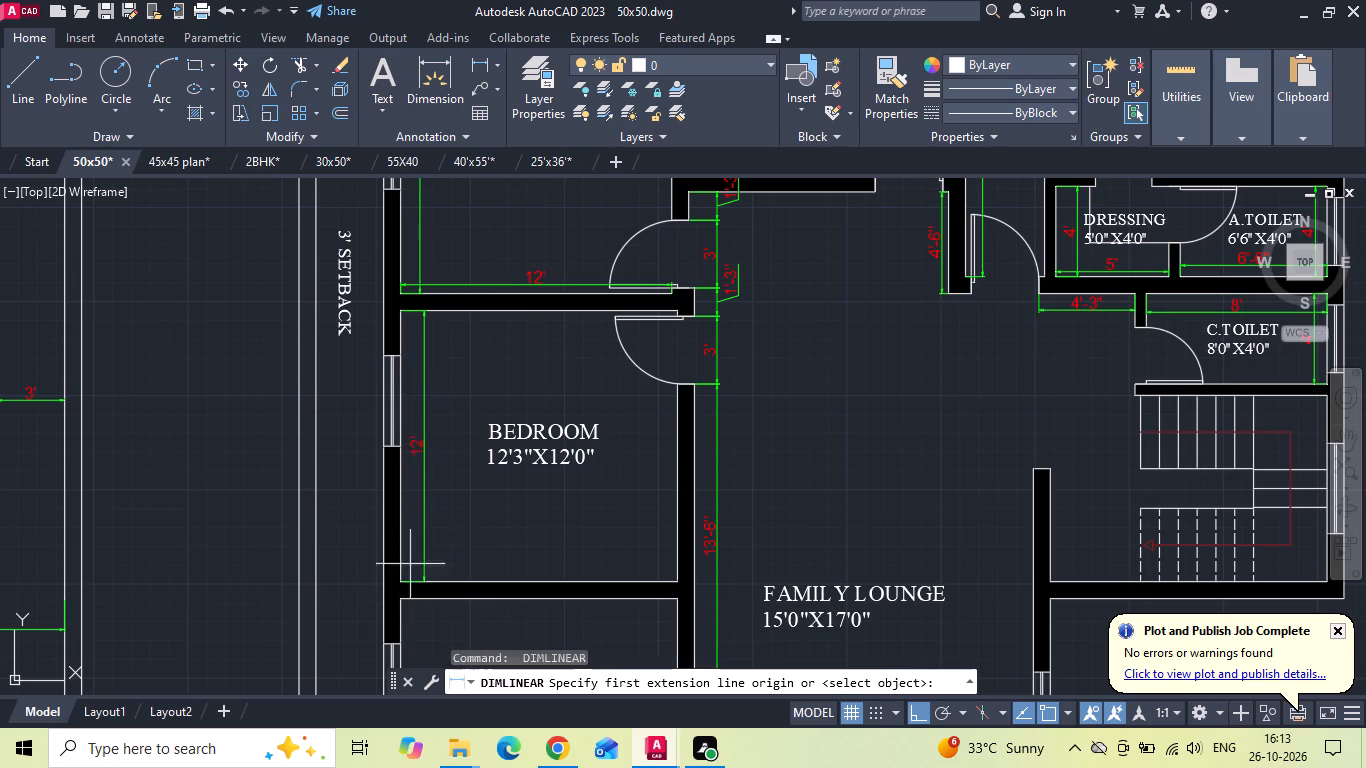
click(399, 585)
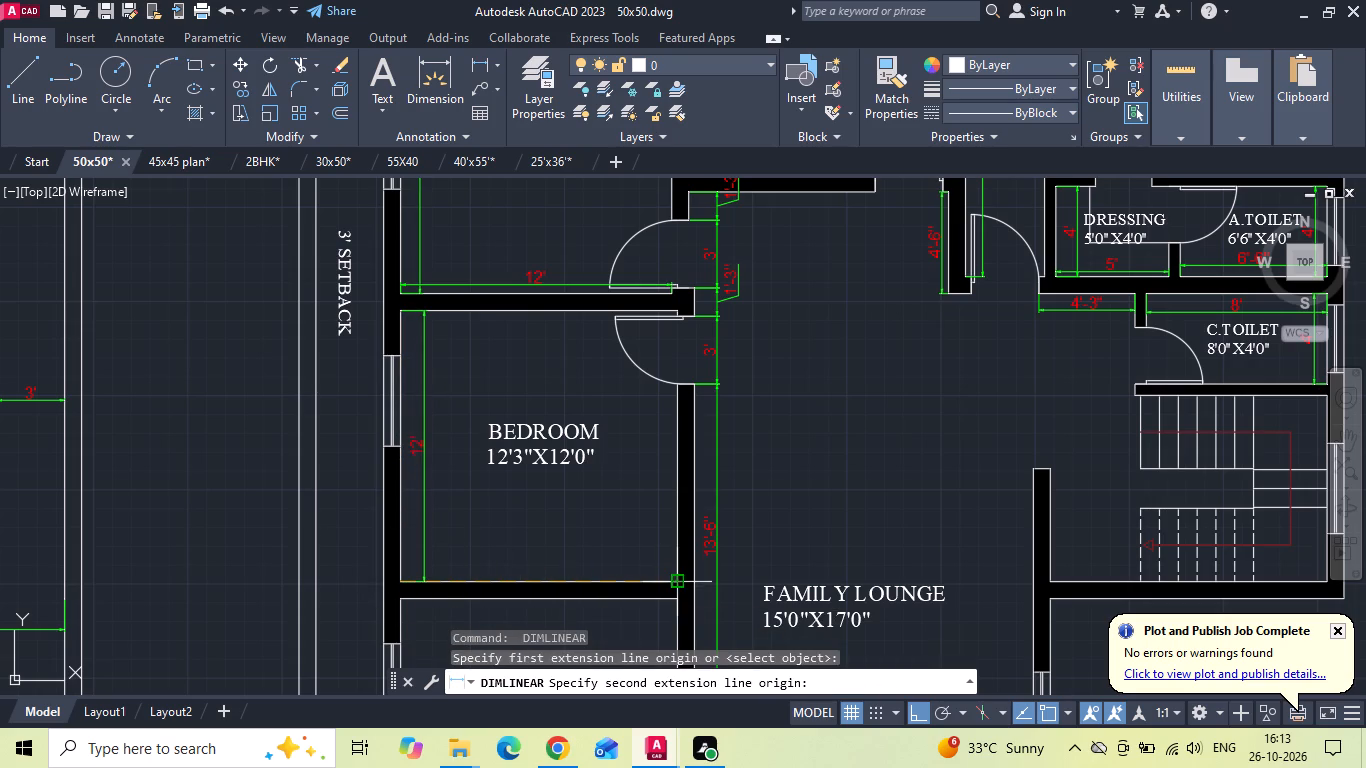
click(682, 580)
click(680, 557)
Dimension the studyroom's interior with a horizontal dimension along its north wall and a vertical one along its west wall.
middle_drag(645, 550, 676, 260)
key(space)
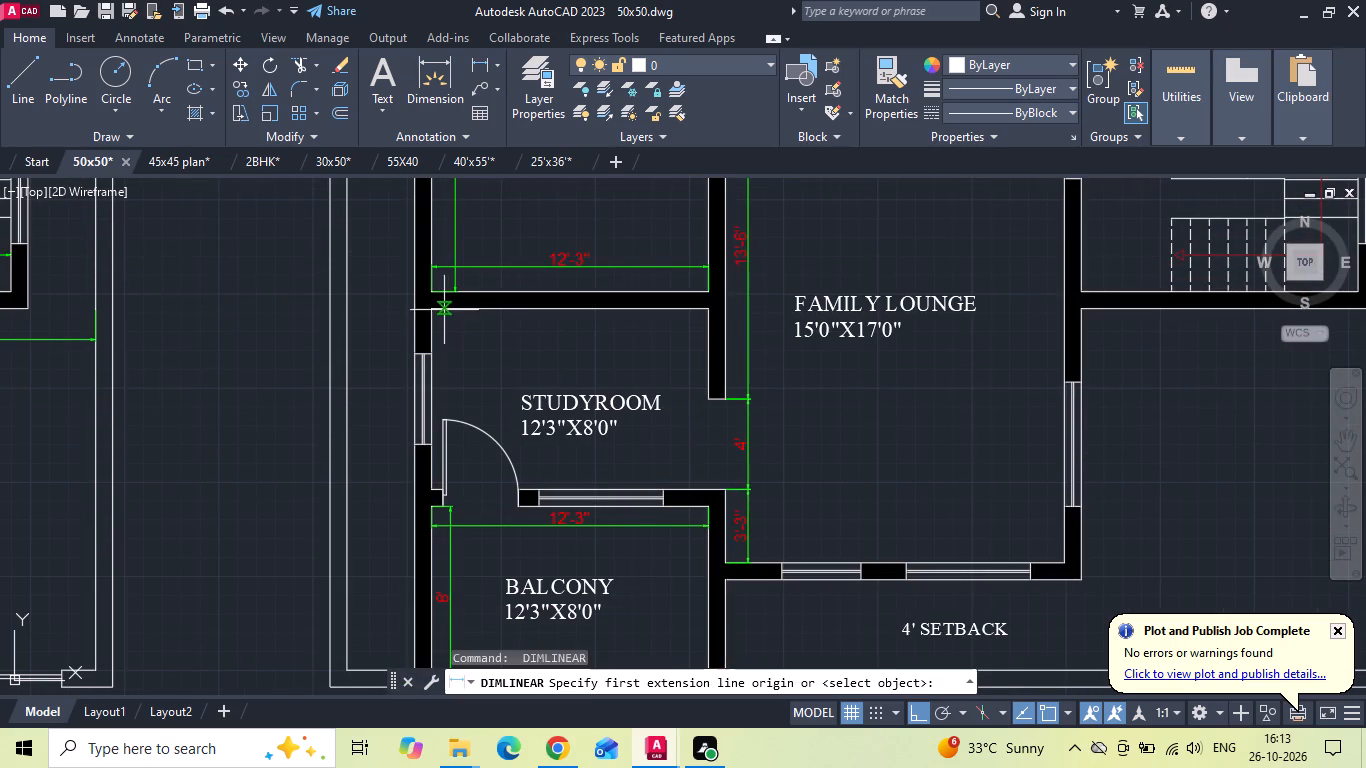
click(435, 311)
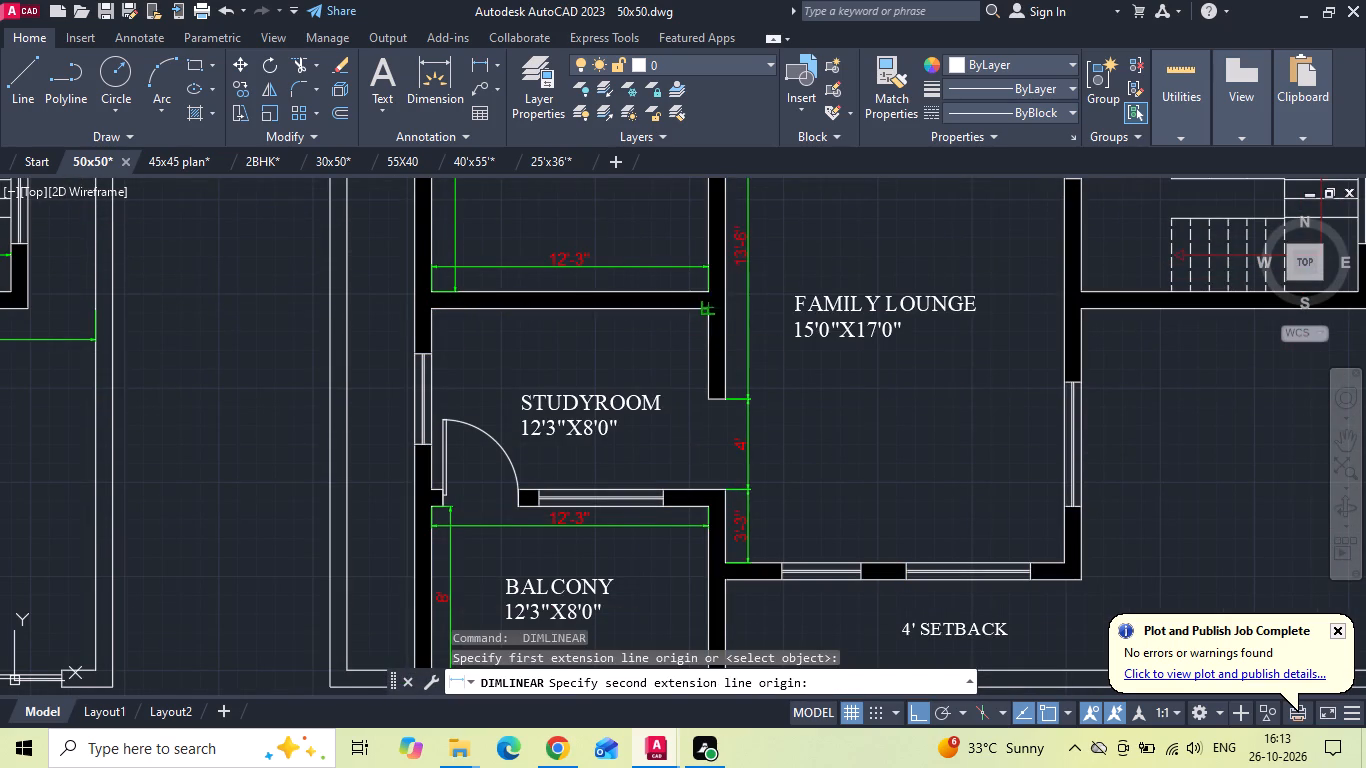
click(711, 314)
click(704, 338)
key(space)
click(430, 311)
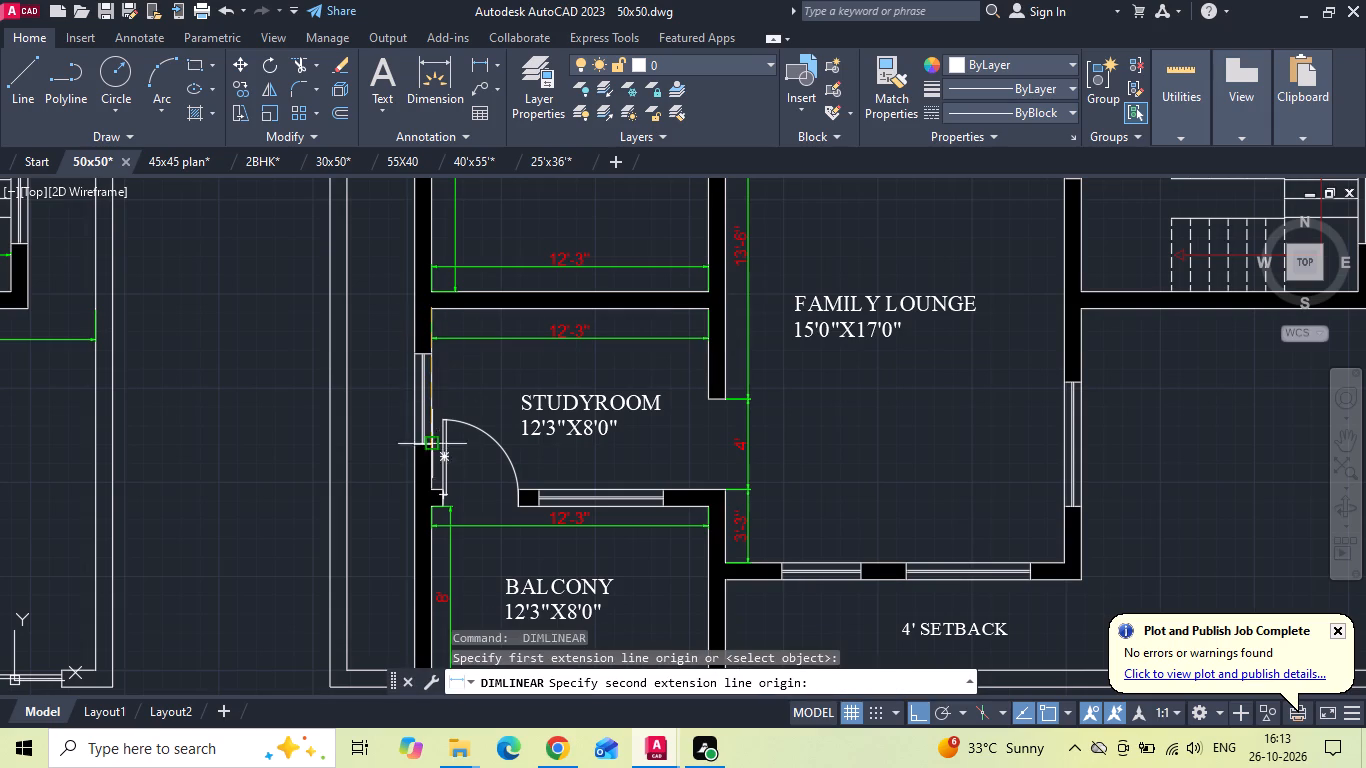
click(431, 487)
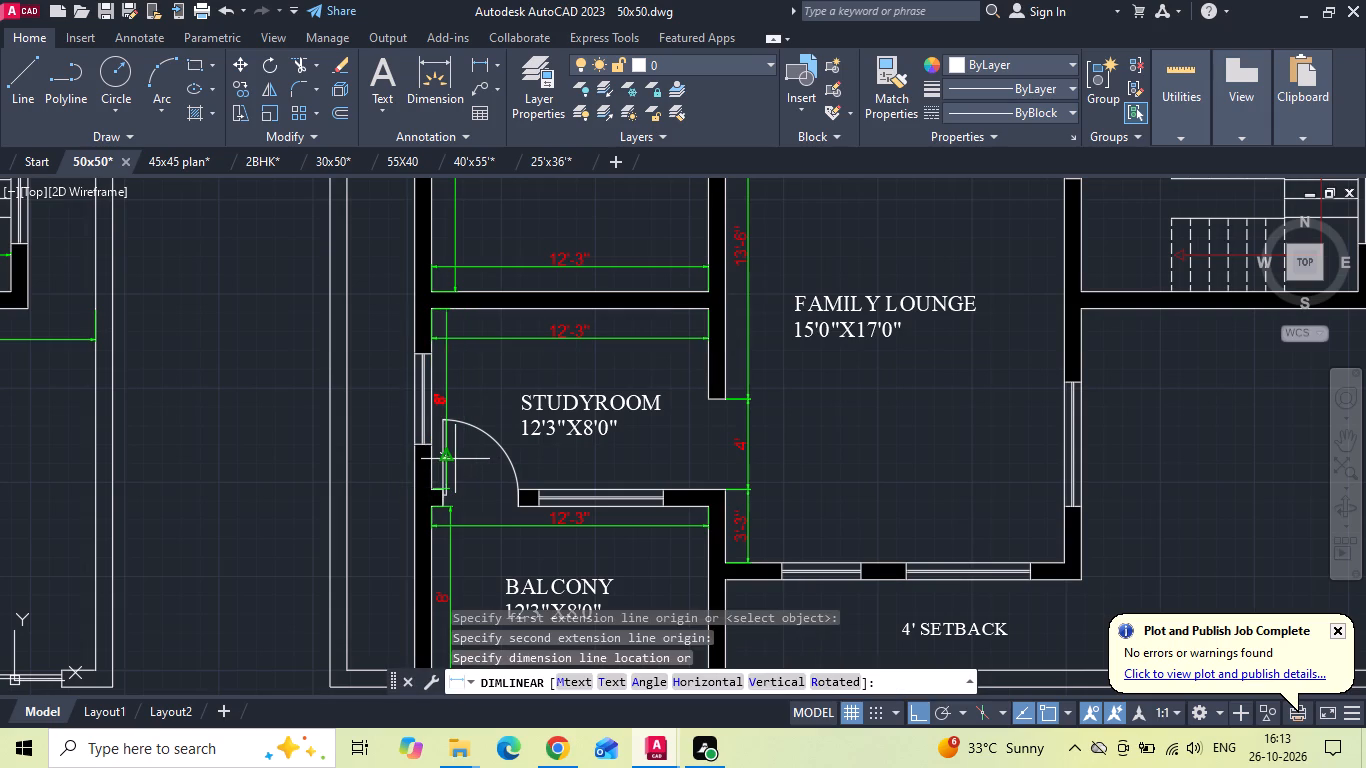
scroll(455, 459, up, 2)
click(454, 457)
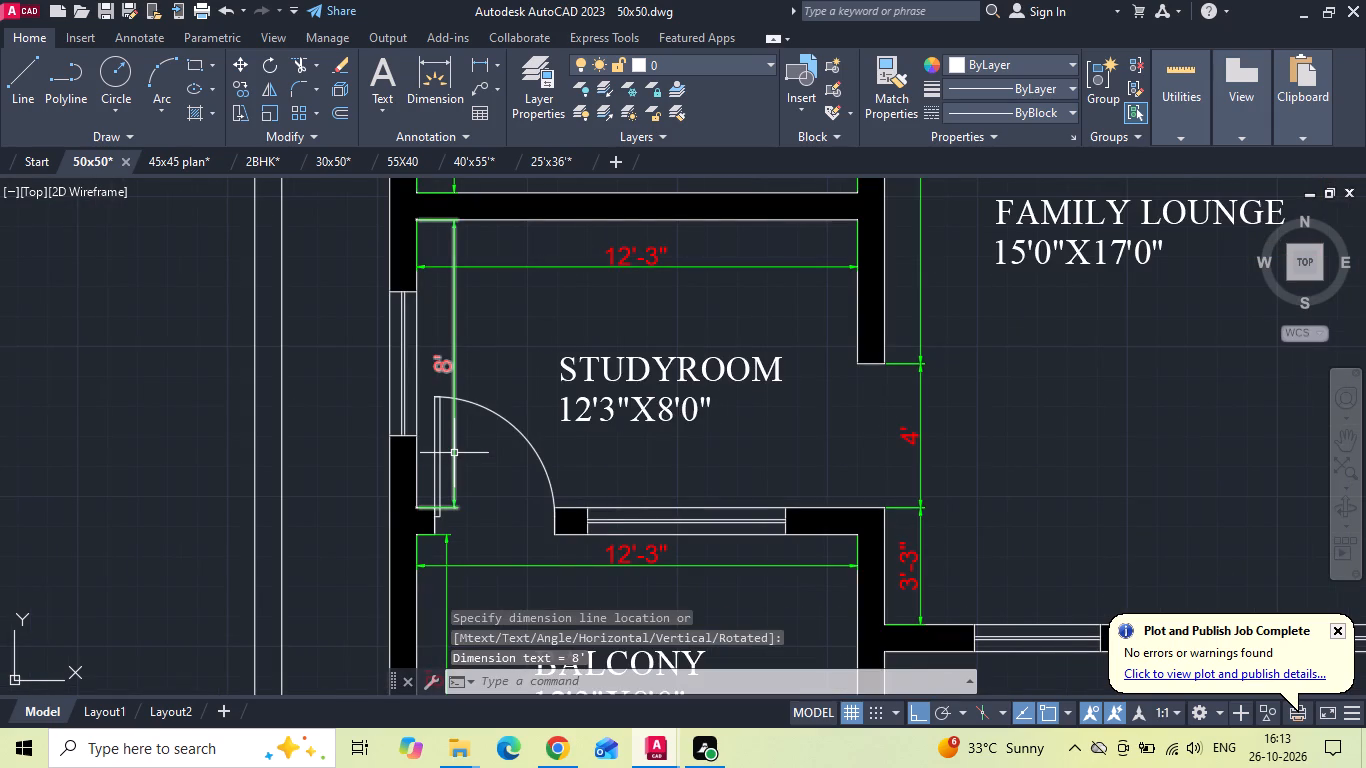
key(Escape)
Dimension the family lounge with a horizontal dimension along its south wall and a vertical one along its east wall up to the wall's free end.
scroll(684, 495, down, 1)
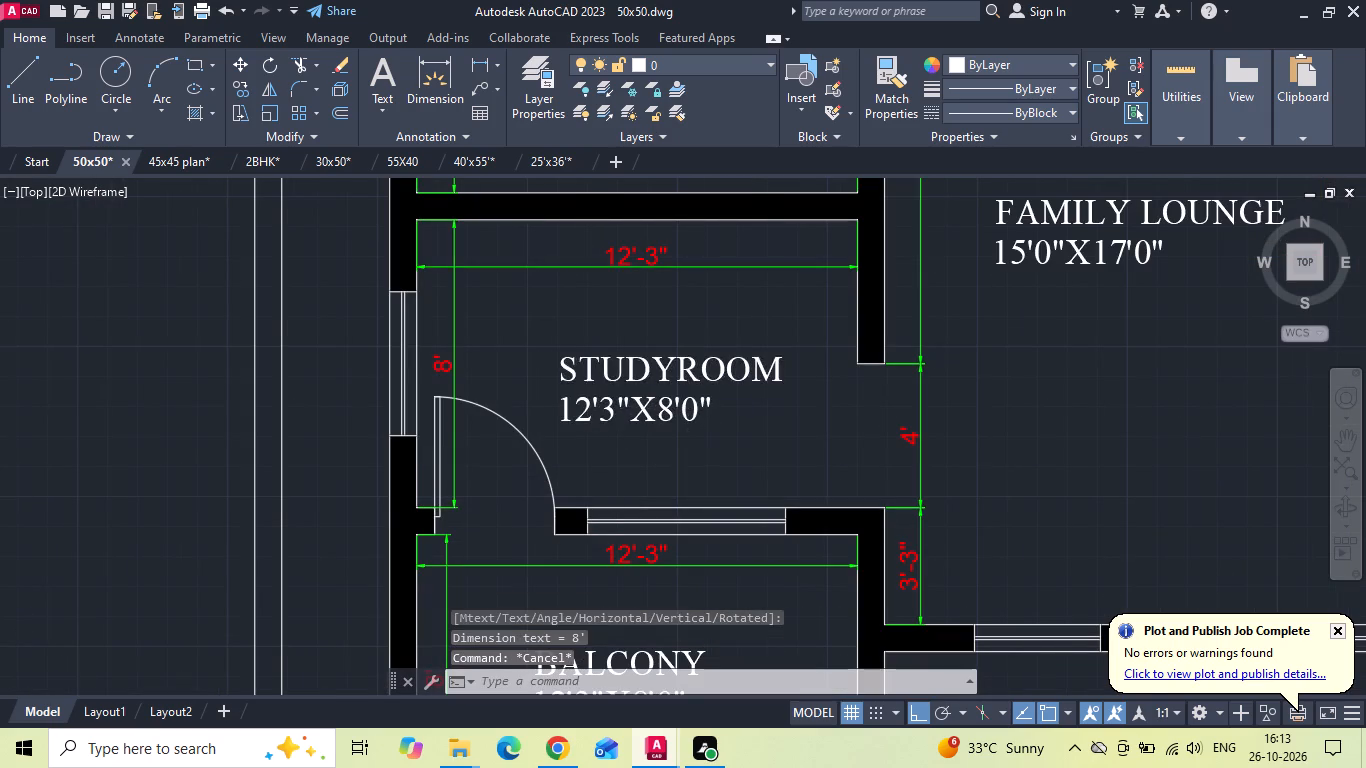
scroll(684, 495, down, 2)
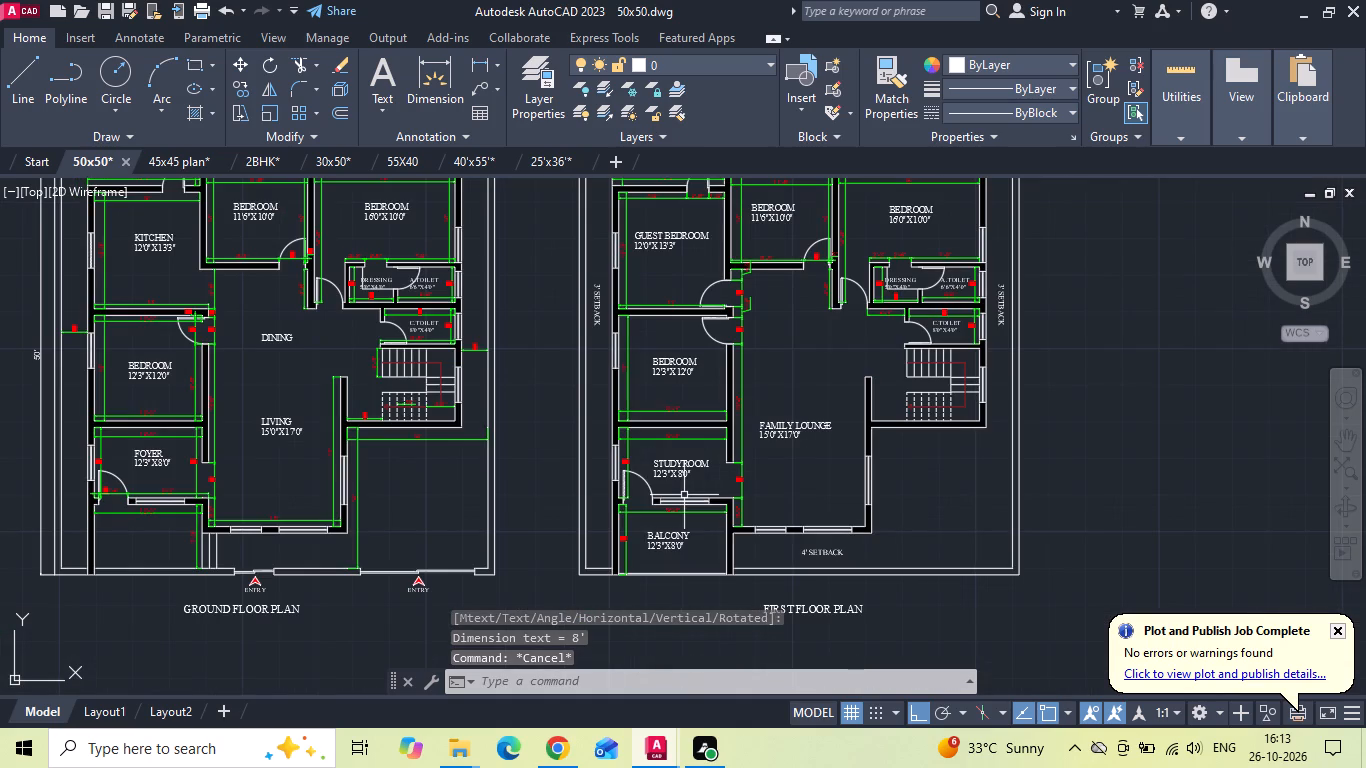
click(480, 68)
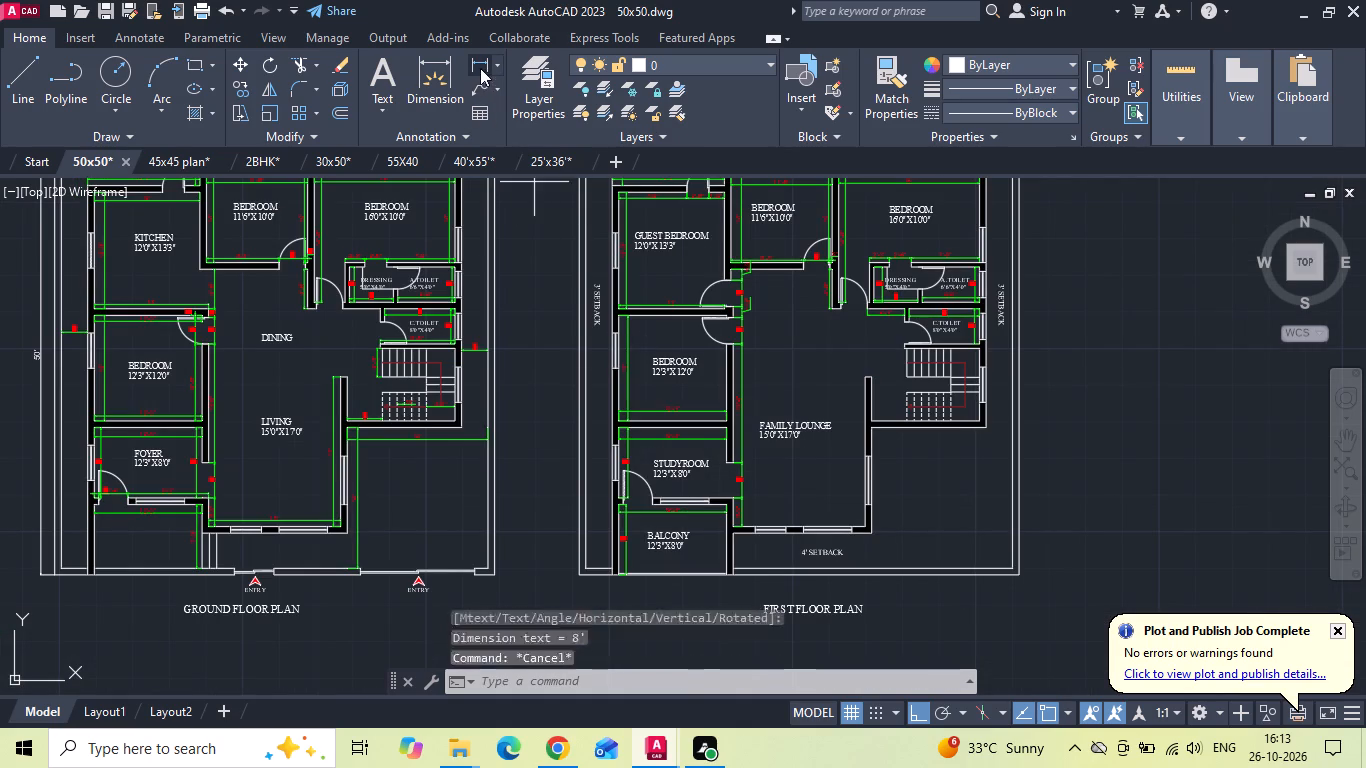
scroll(779, 559, up, 2)
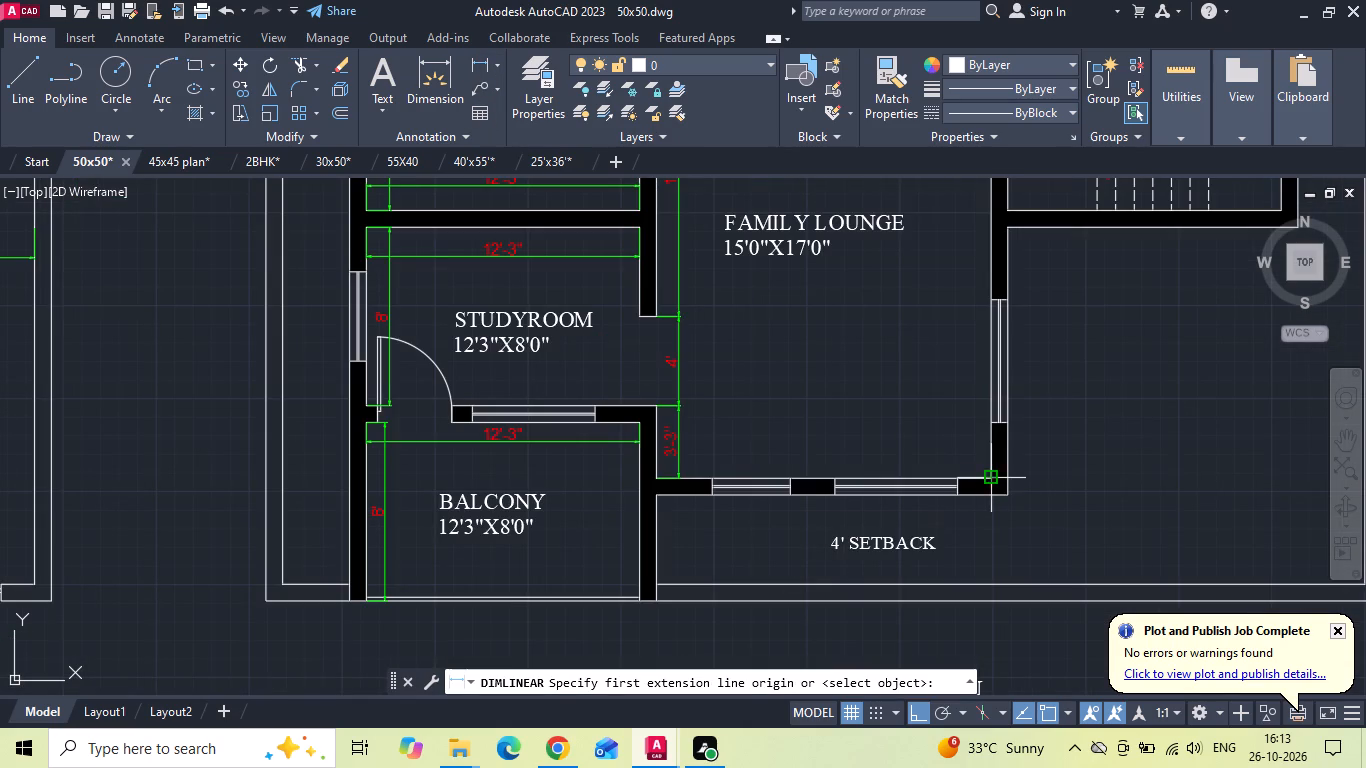
click(989, 477)
click(655, 477)
click(703, 458)
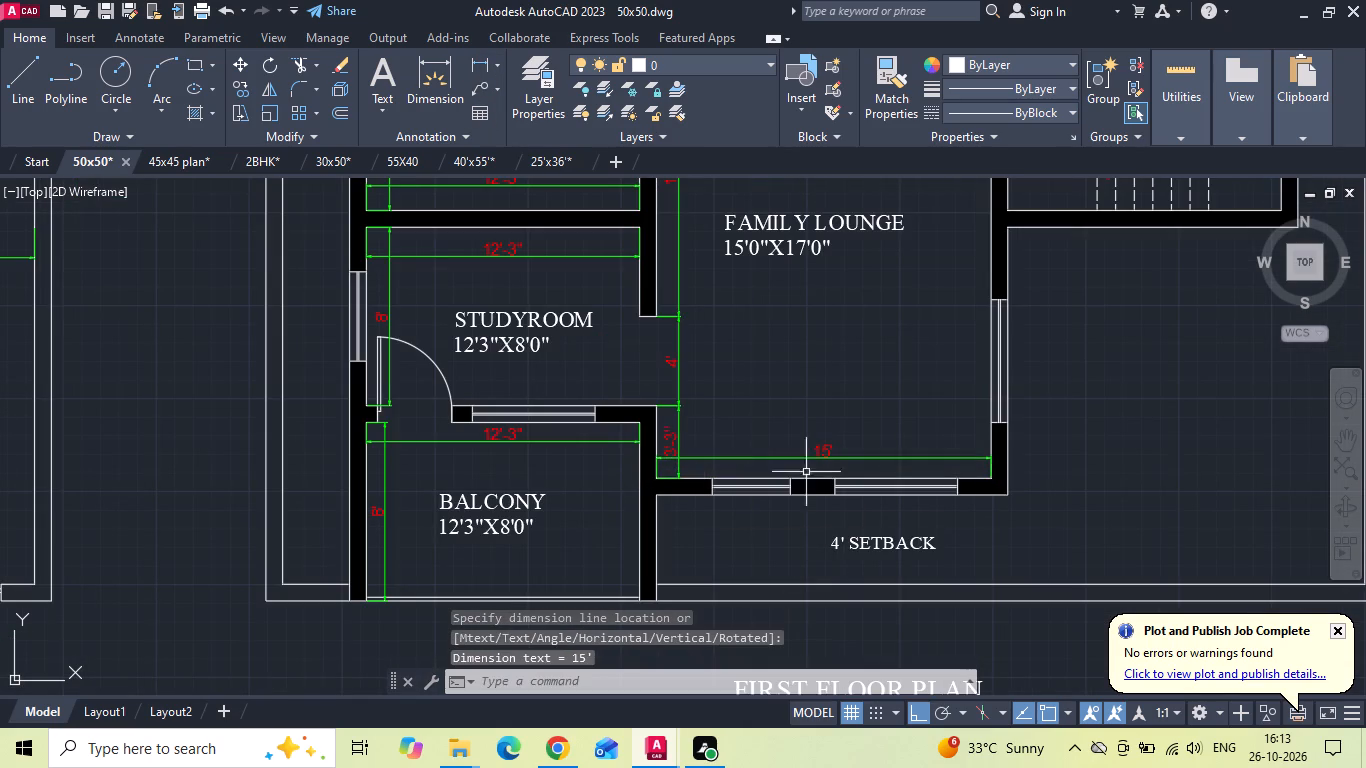
key(space)
click(982, 486)
middle_drag(945, 381, 820, 539)
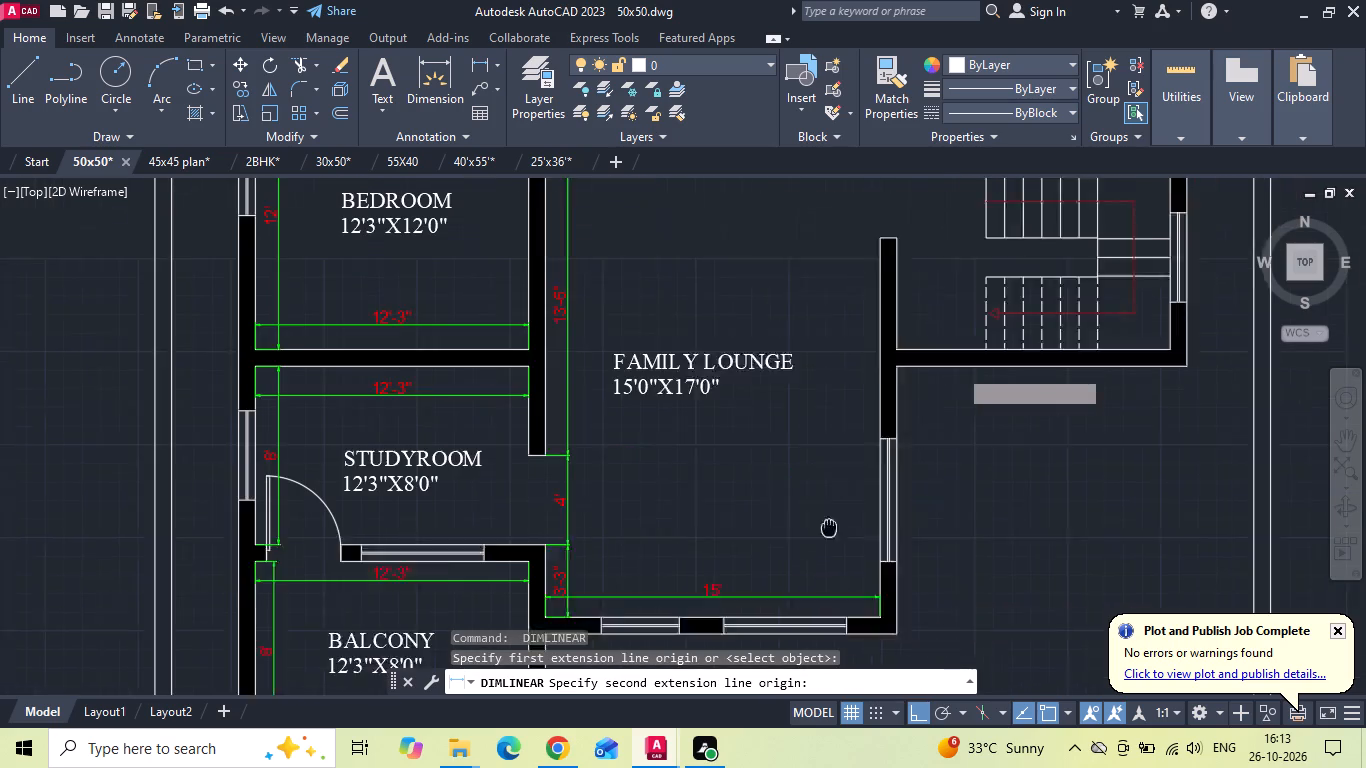
middle_drag(820, 539, 813, 550)
click(856, 272)
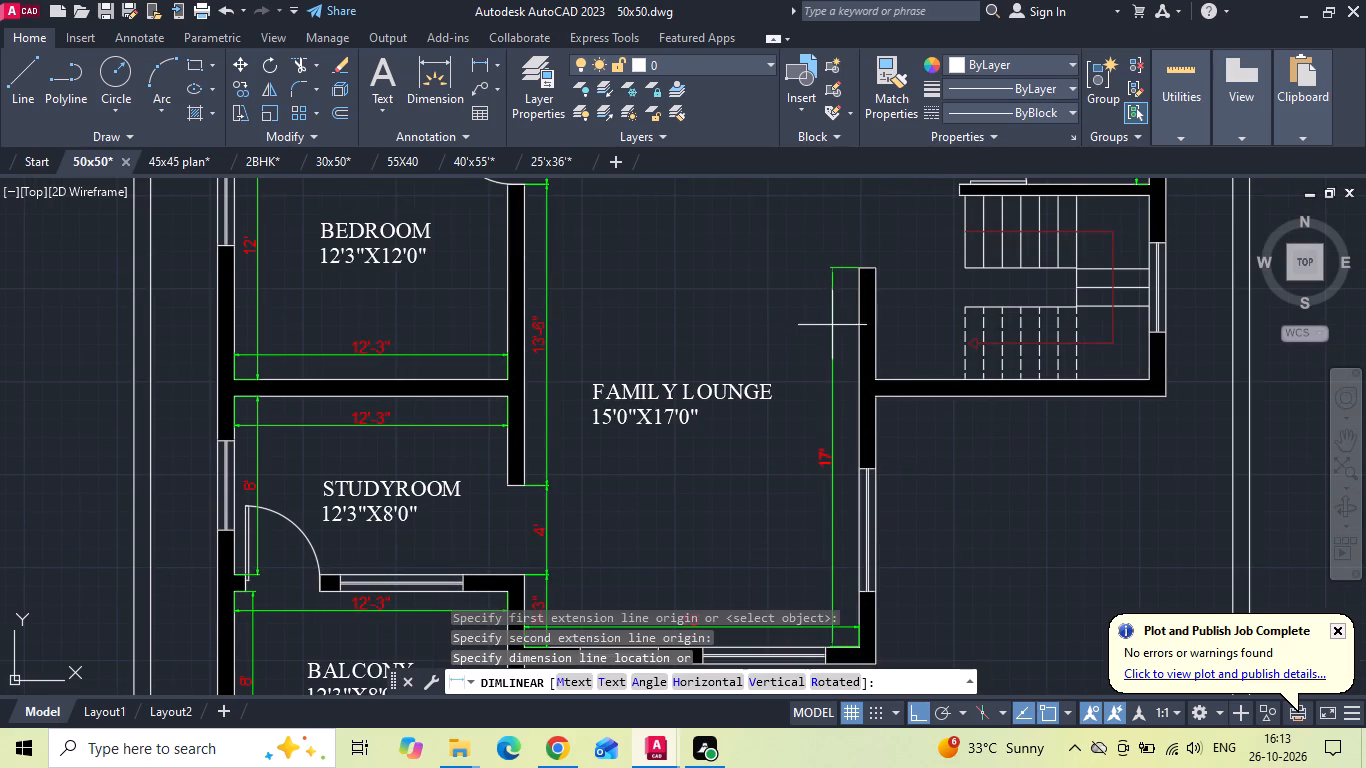
click(844, 350)
Save the 50x50 drawing.
middle_drag(818, 390, 705, 543)
scroll(698, 572, down, 1)
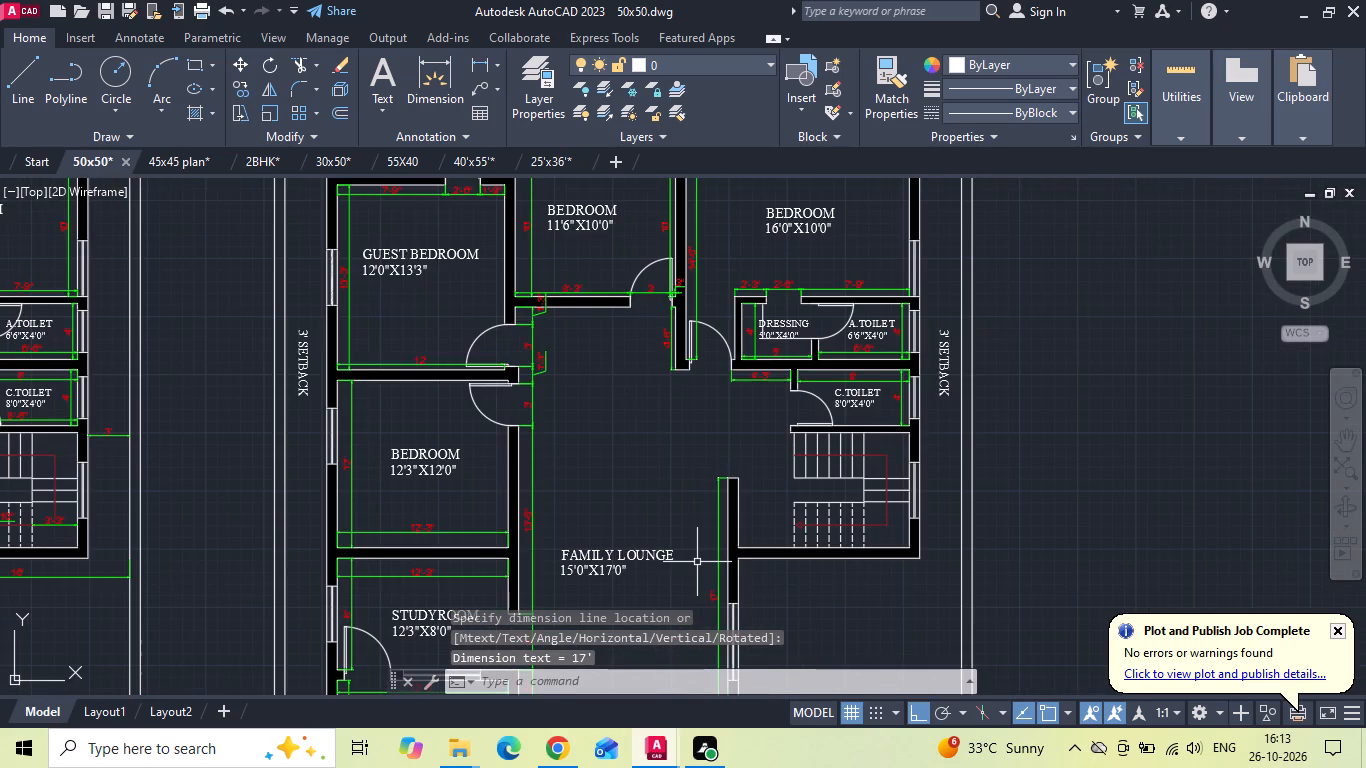
key(ctrl+s)
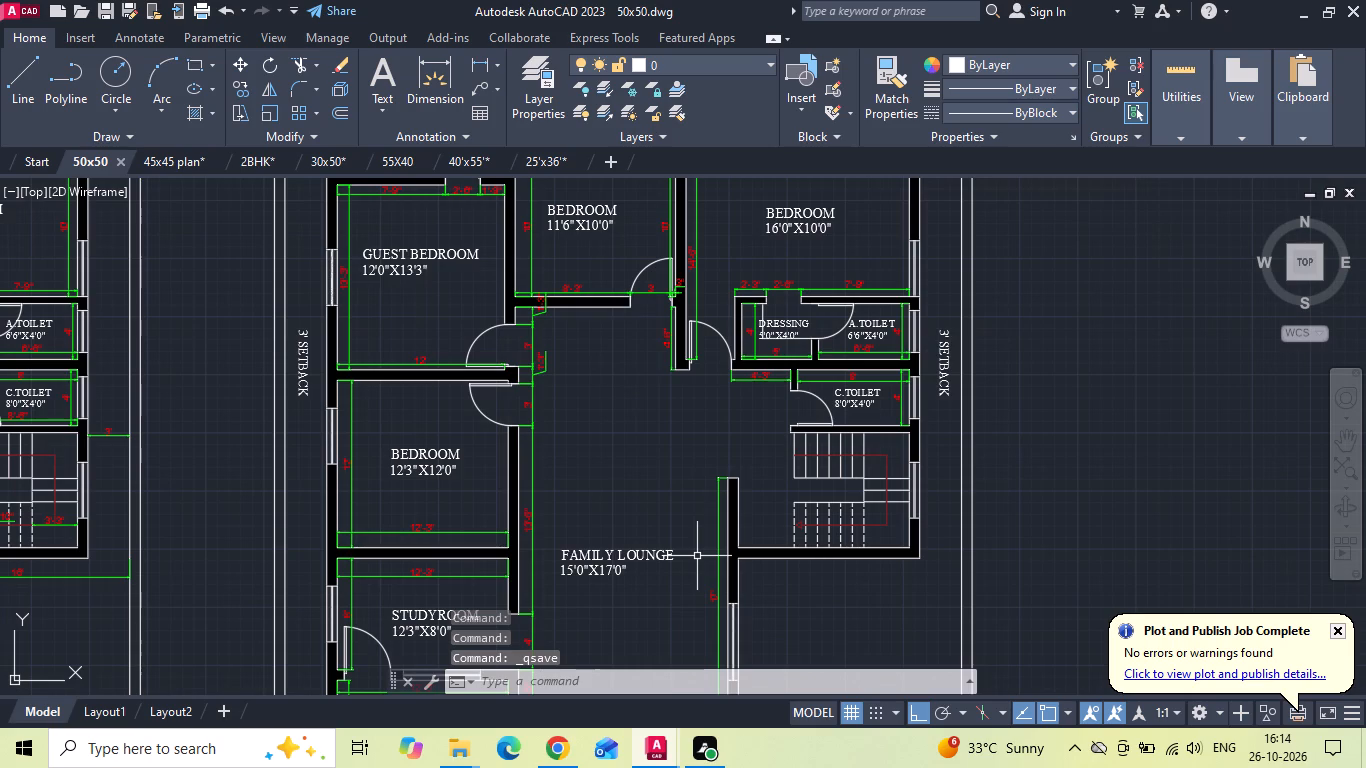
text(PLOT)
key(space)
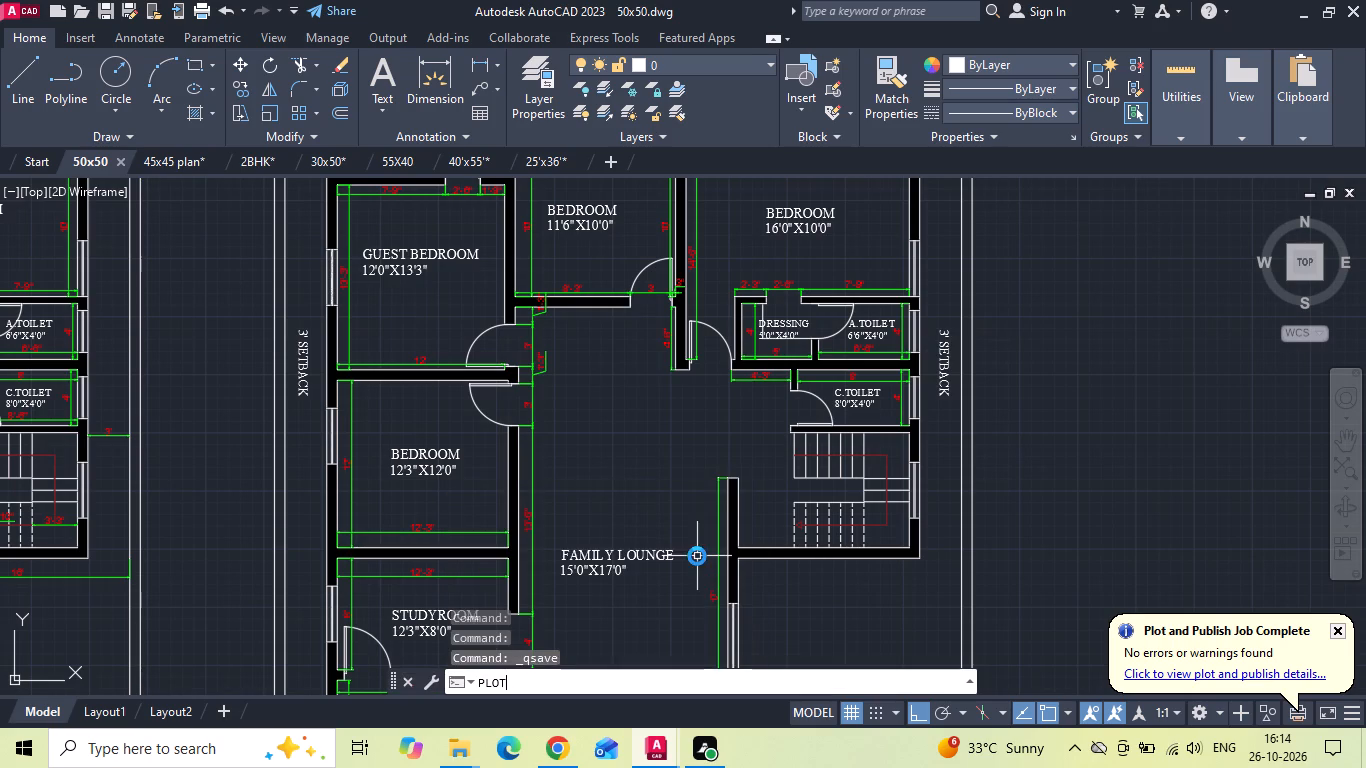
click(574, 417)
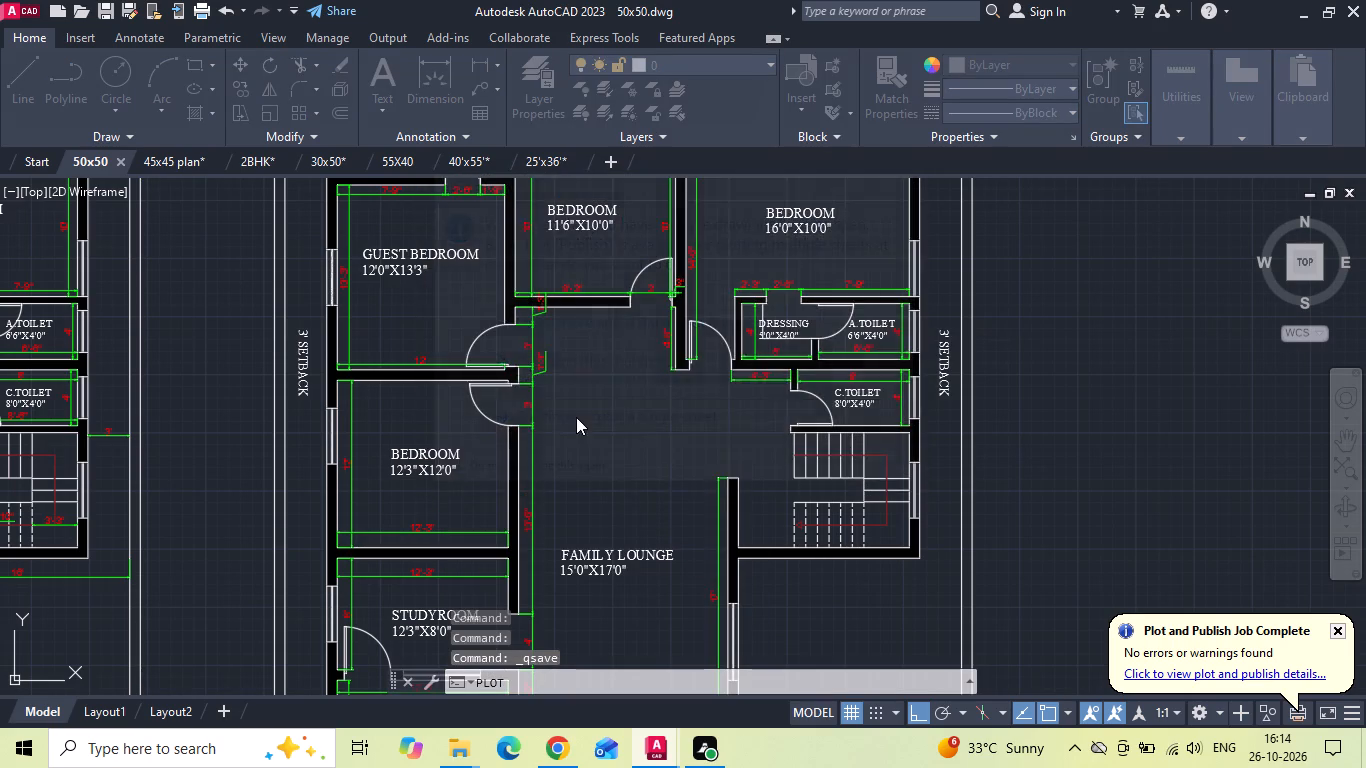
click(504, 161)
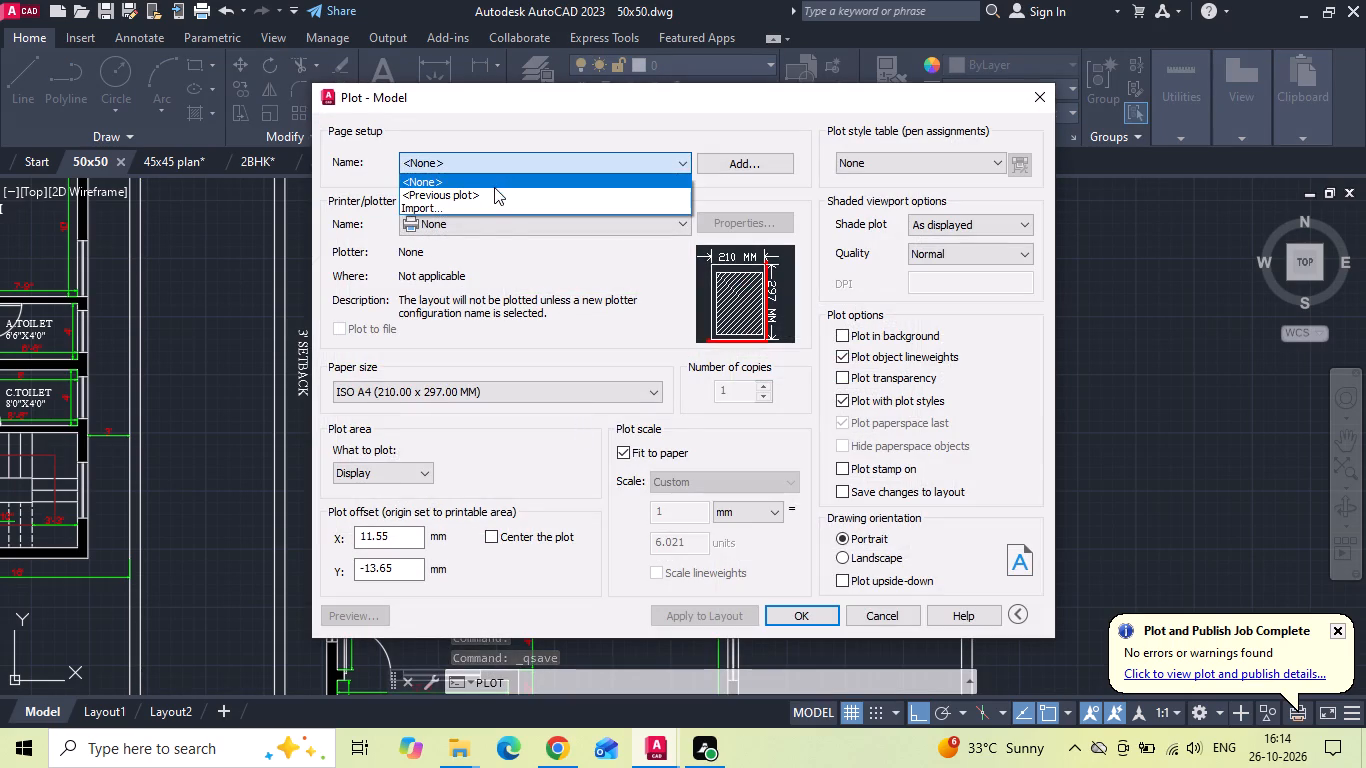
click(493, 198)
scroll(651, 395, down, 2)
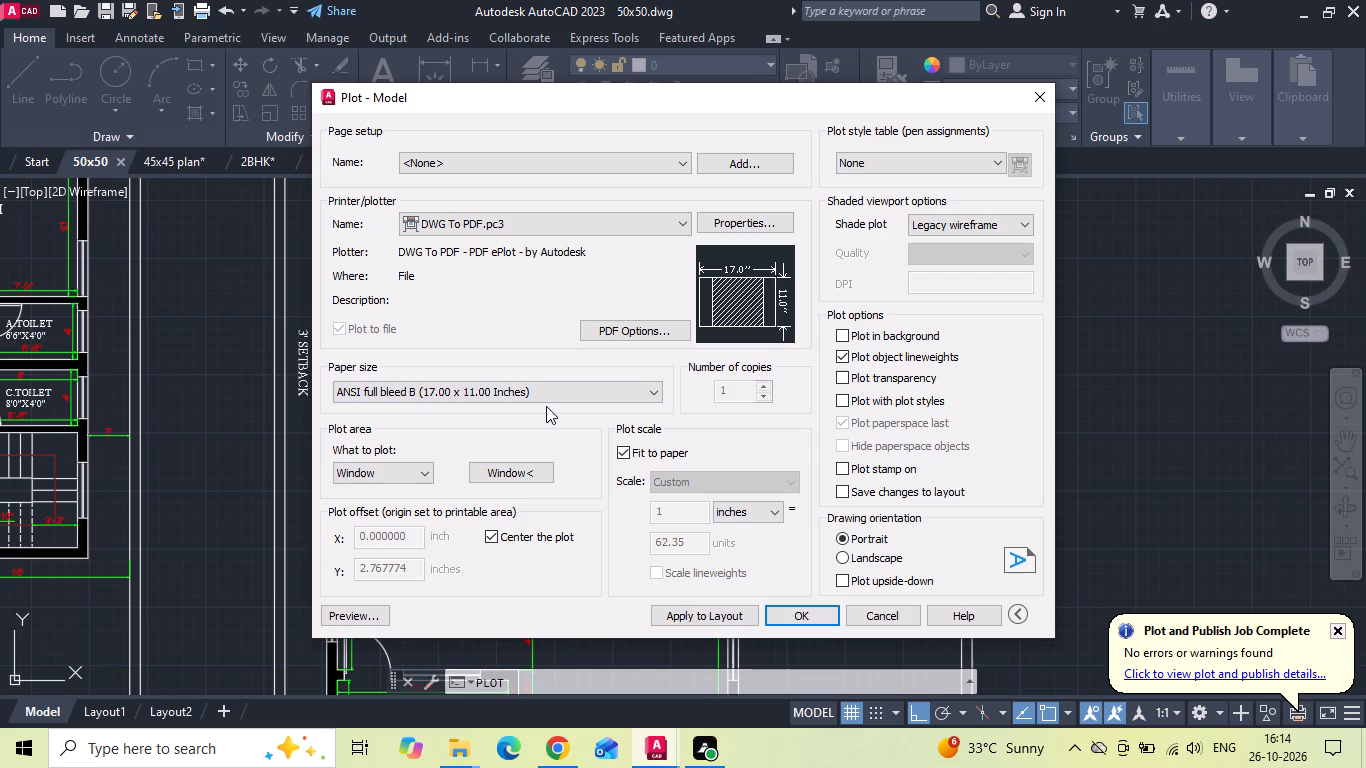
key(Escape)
Start a plot with the previous plot's settings and window the furnished ground and first floor plans together as the plot area.
text(PLOT)
key(space)
click(557, 412)
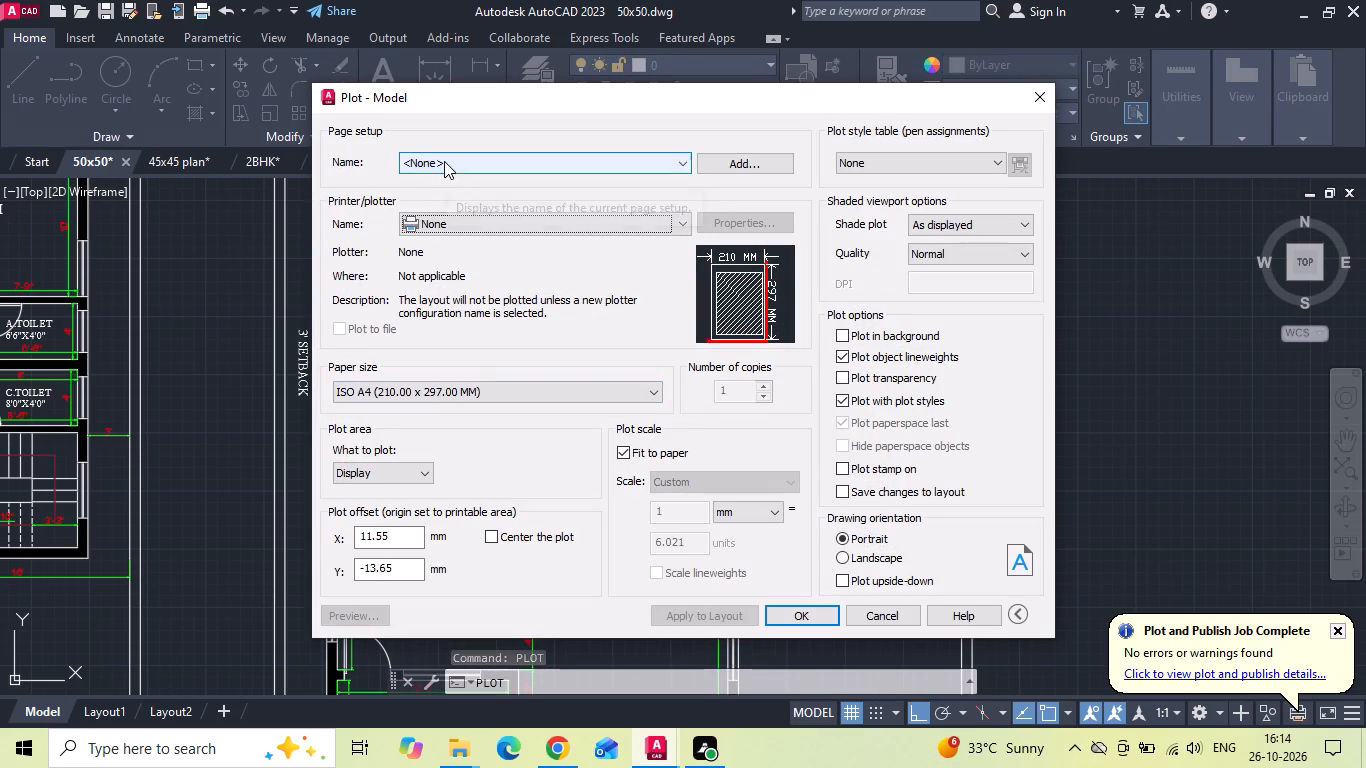
click(445, 161)
click(453, 195)
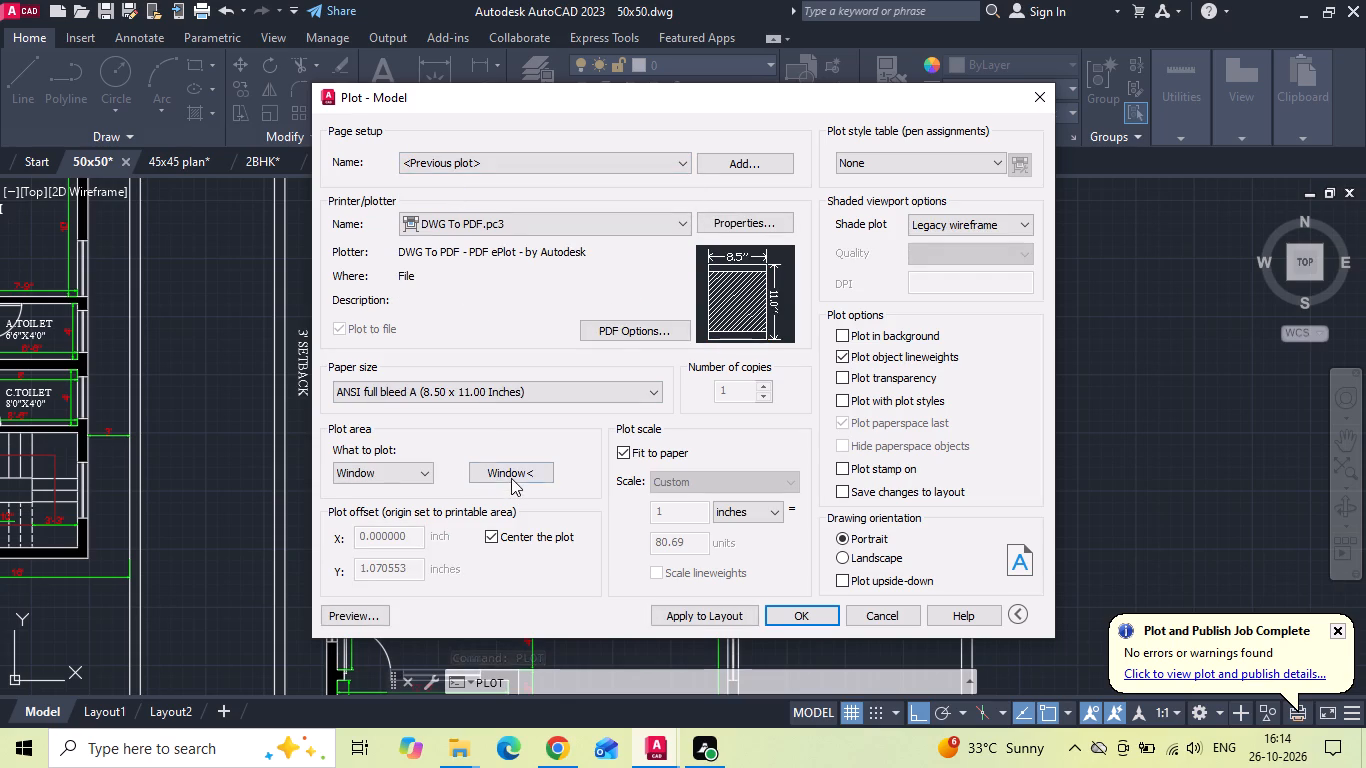
click(511, 474)
scroll(735, 300, down, 3)
middle_drag(455, 450, 460, 375)
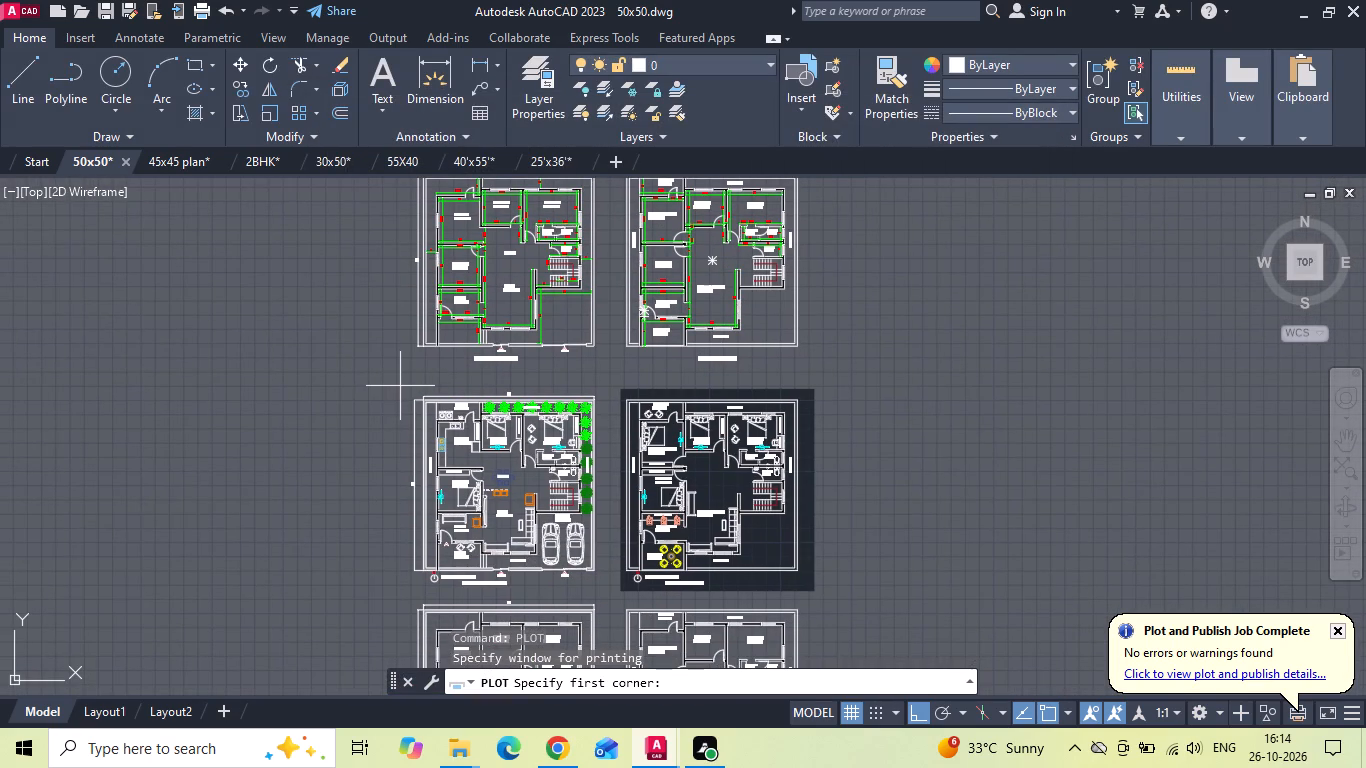
drag(402, 386, 408, 396)
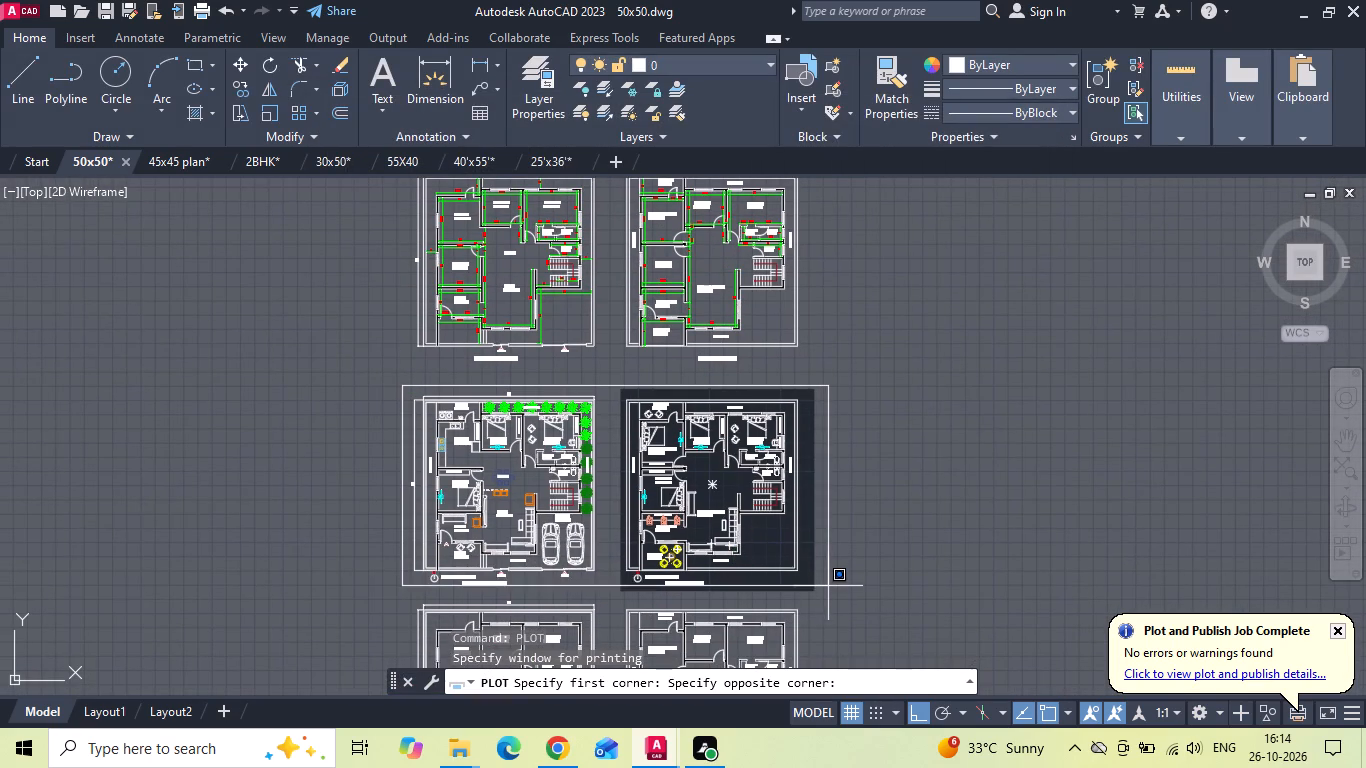
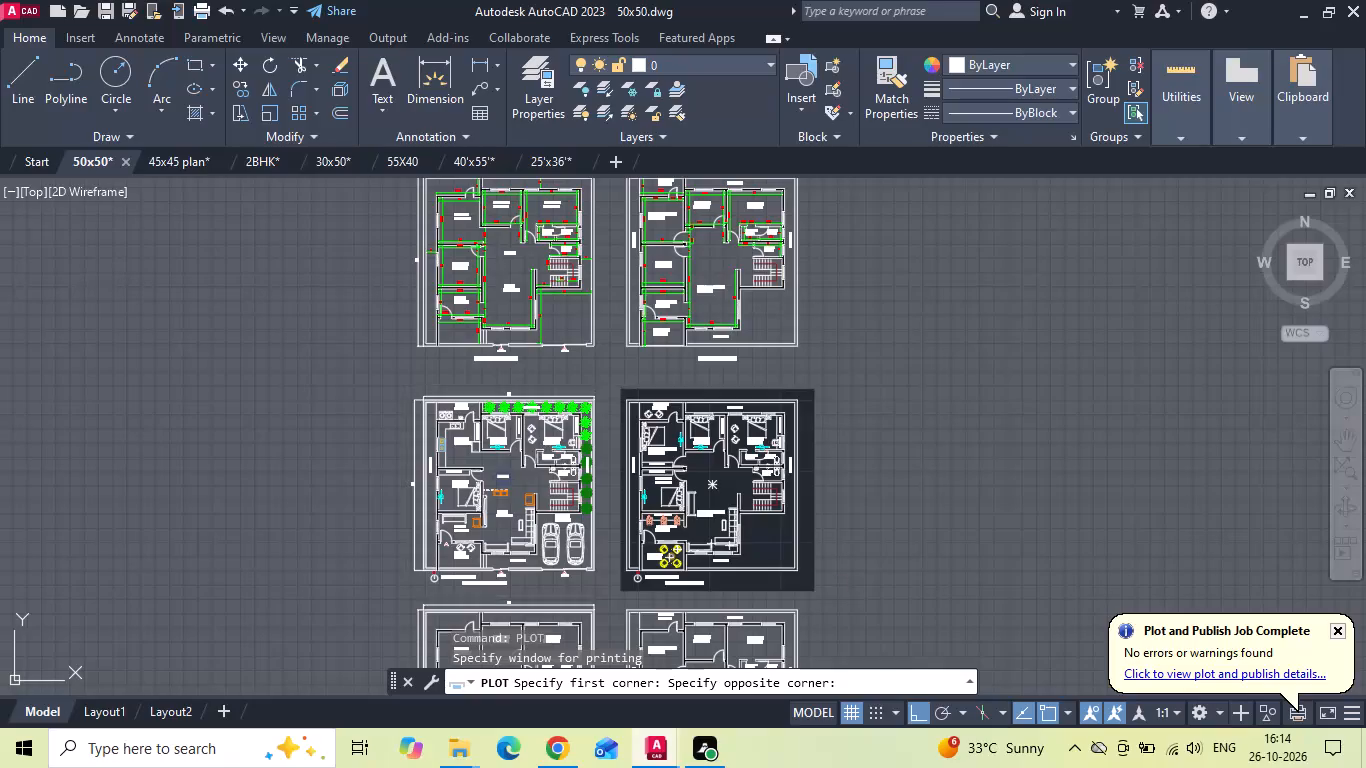
Preview the plot of both furnished plans and set the drawing orientation to landscape.
click(366, 613)
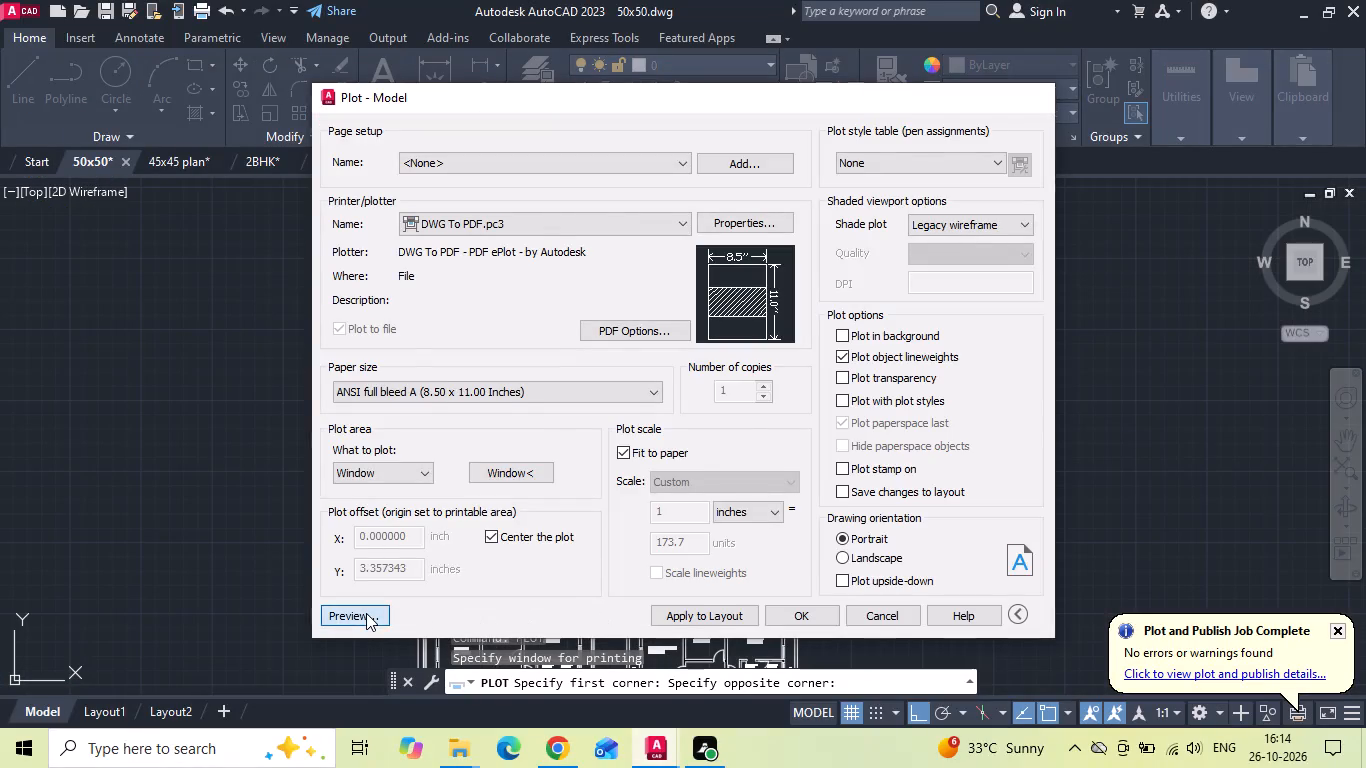
key(space)
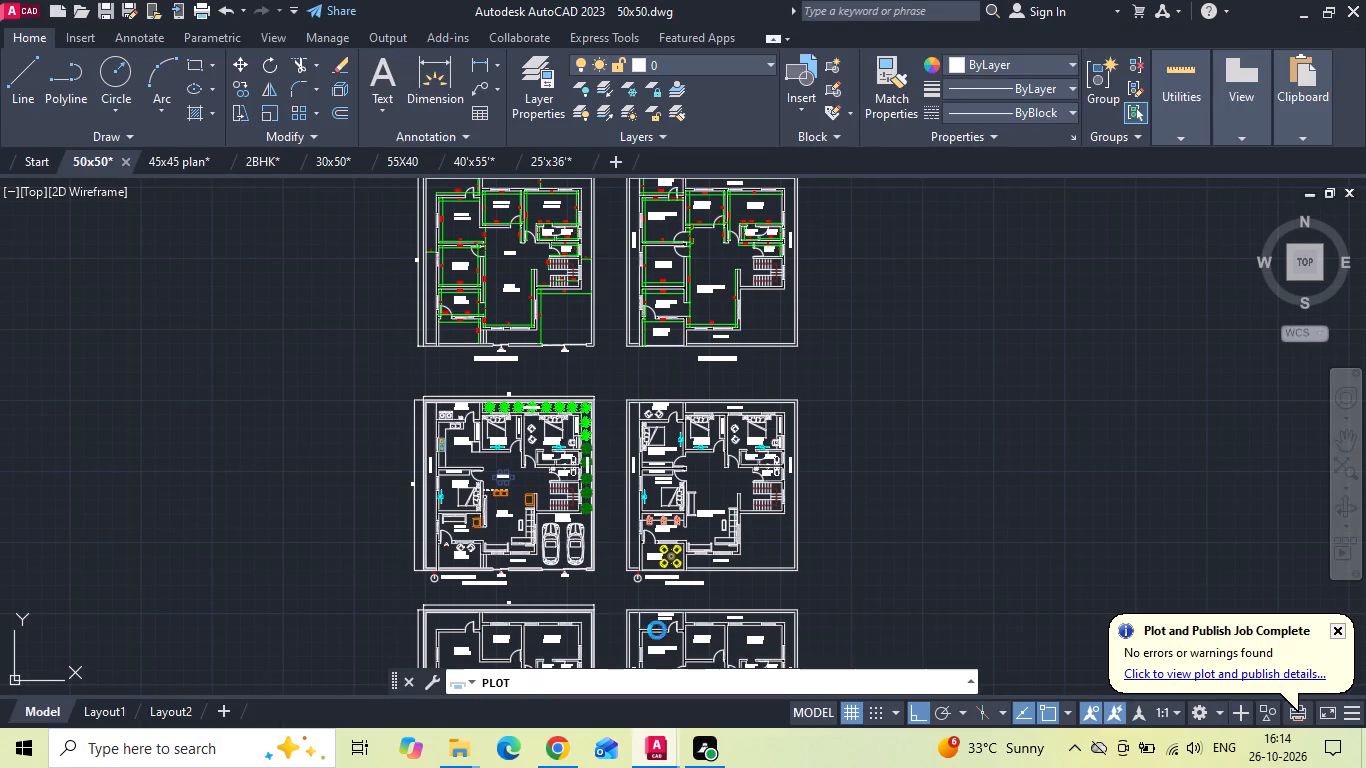
click(887, 566)
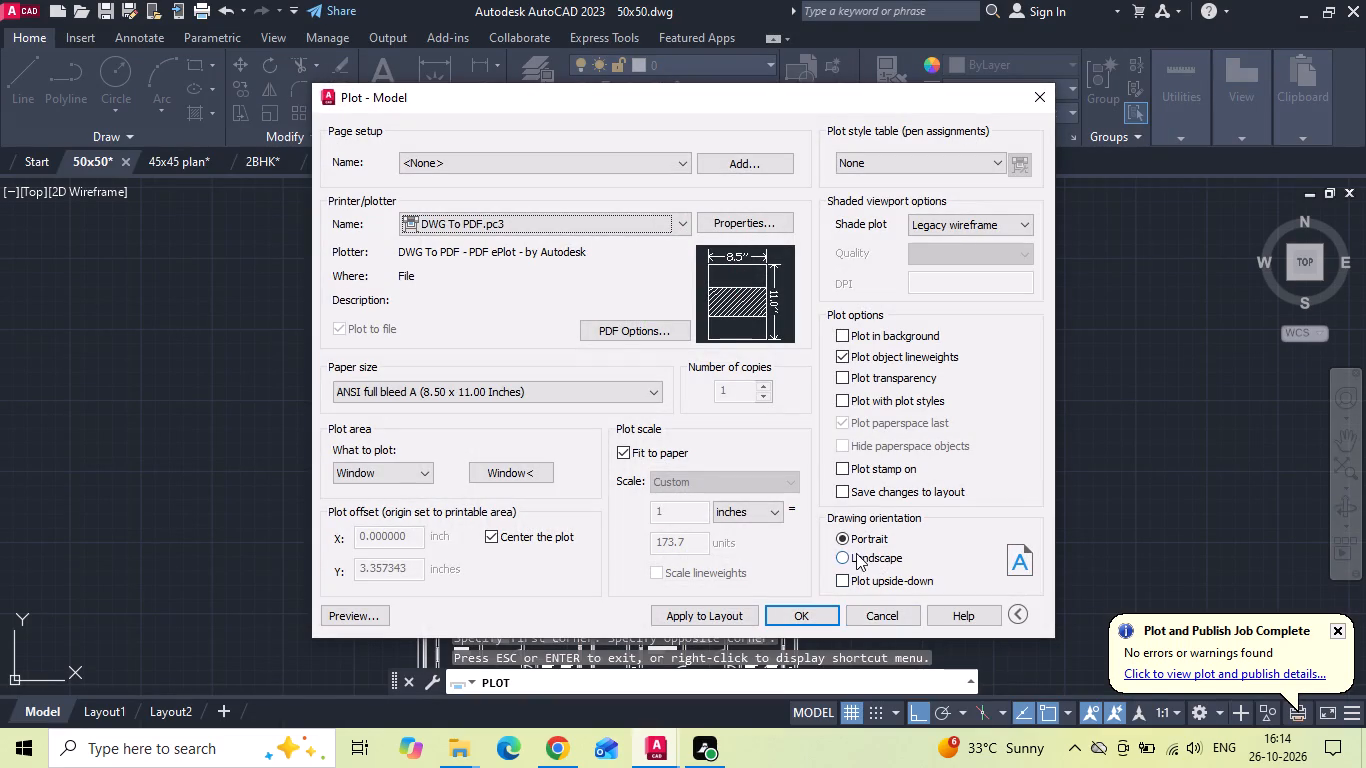
click(856, 553)
Plot both furnished plans to a PDF named "50x50 PLAN" in the 26102026 folder and close the opened PDF.
click(792, 615)
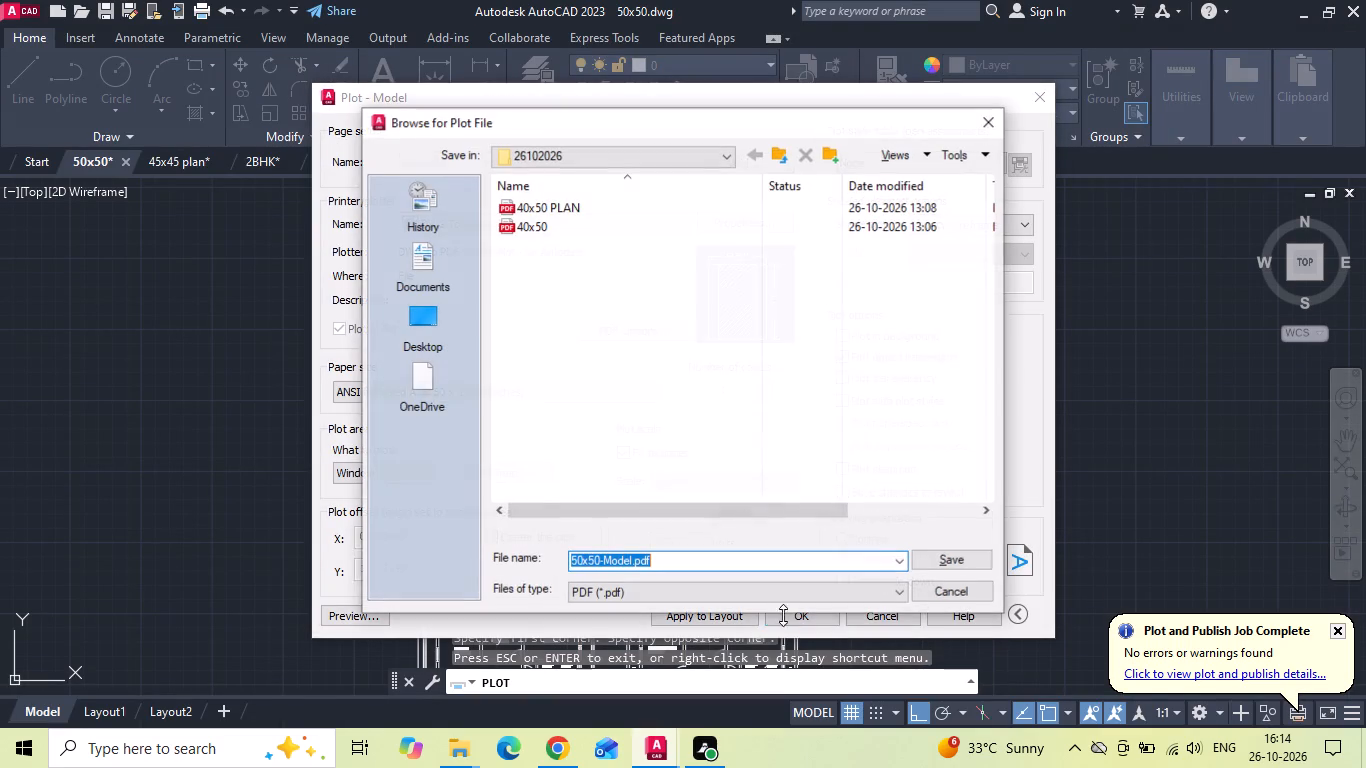
click(684, 556)
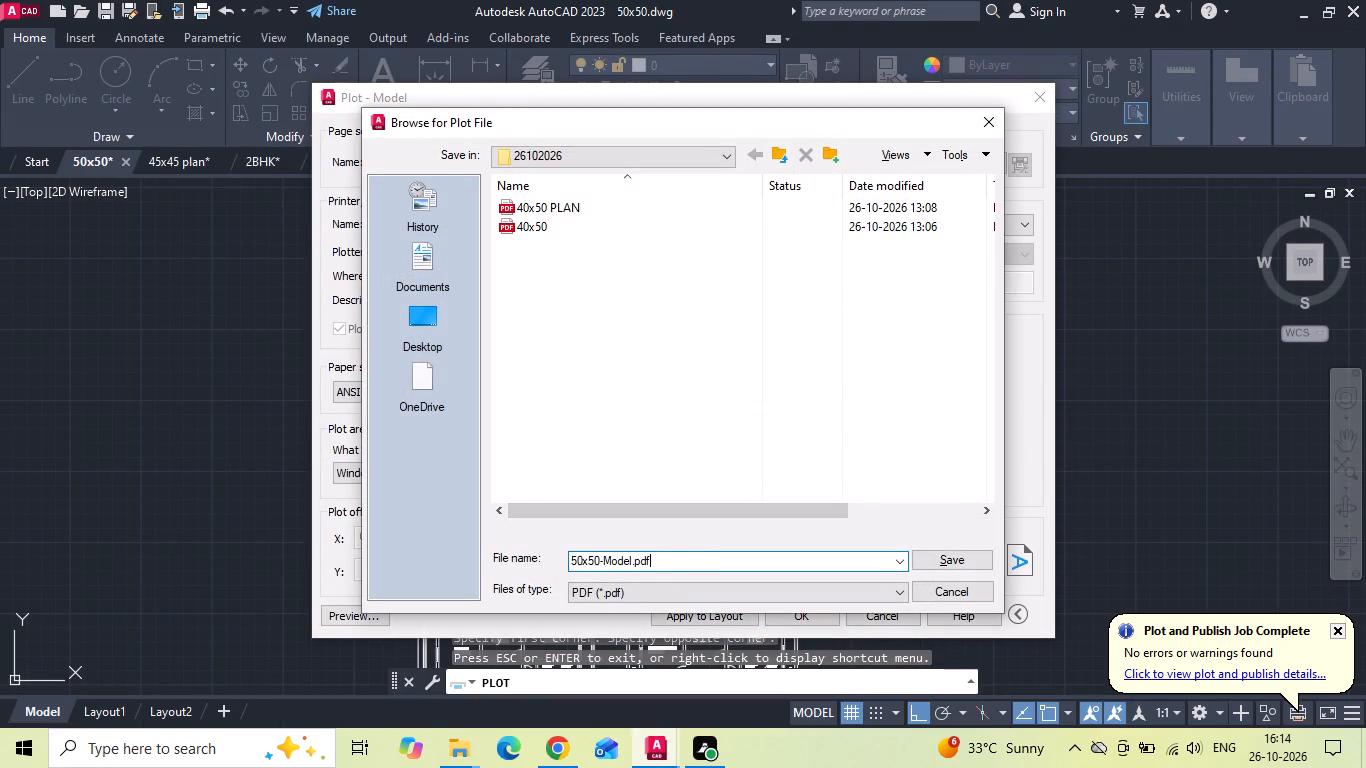
key(BackSpace)
key(BackSpace)
key(BackSpace)
key(BackSpace)
key(BackSpace)
key(BackSpace)
key(BackSpace)
key(BackSpace)
key(BackSpace)
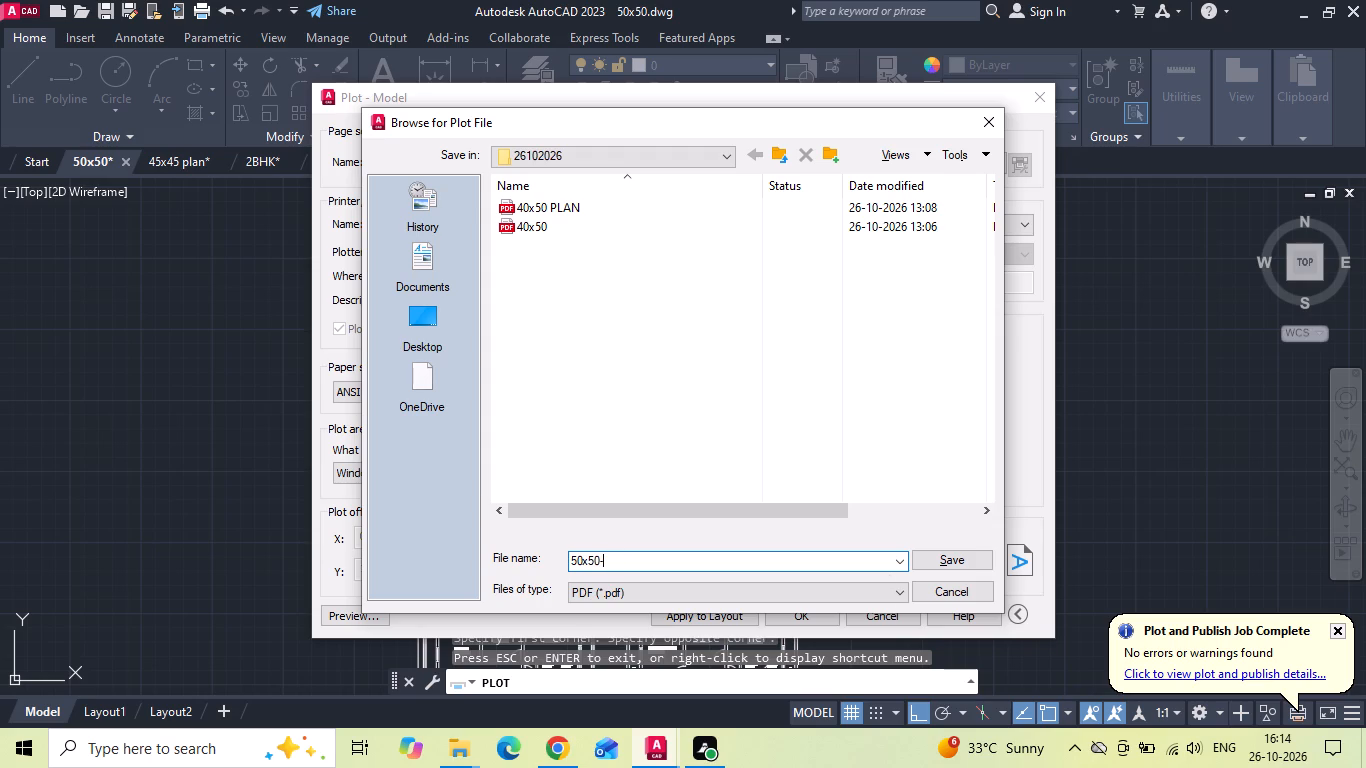
key(BackSpace)
key(space)
text(PLAN)
key(Return)
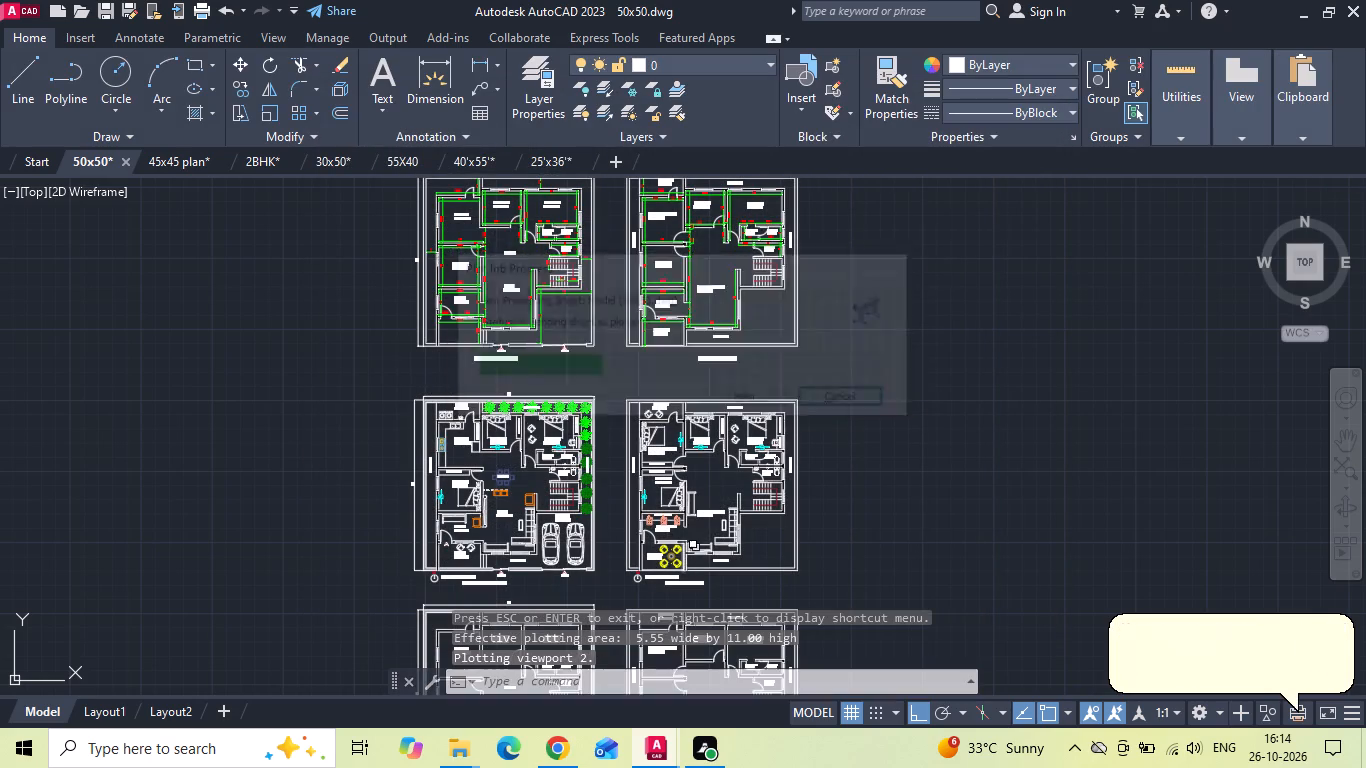
click(1026, 20)
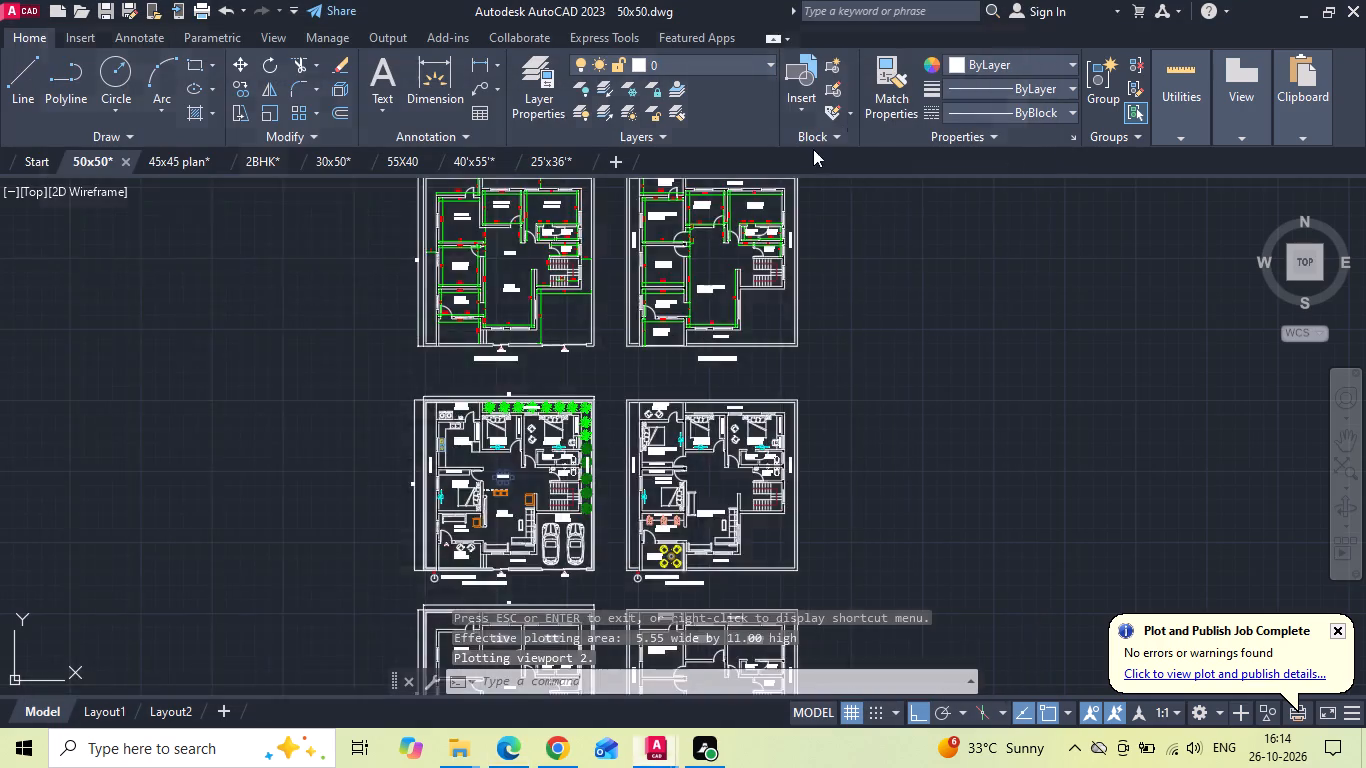
Start a single-sheet plot with the previous plot's settings, window only the furnished ground floor plan, and preview it.
scroll(618, 278, down, 2)
scroll(578, 387, up, 1)
text(PLOT)
key(space)
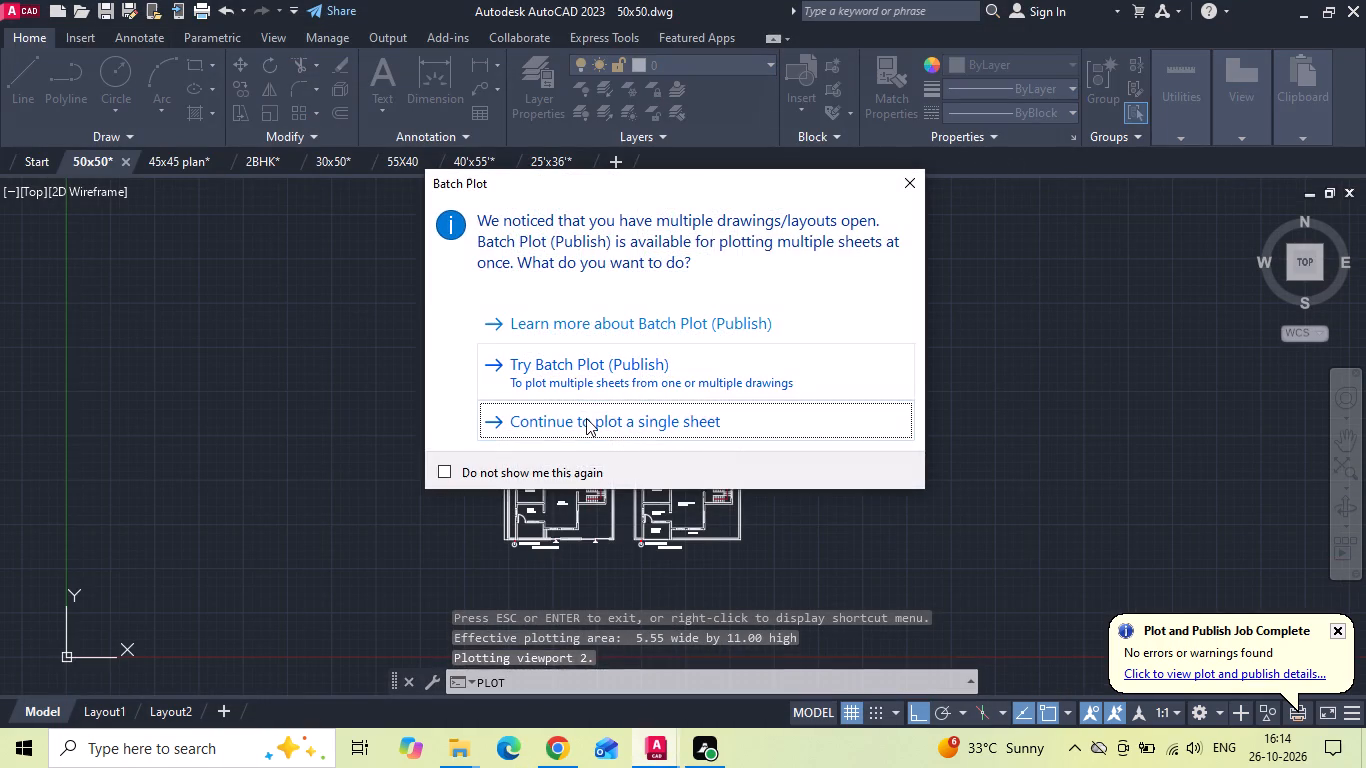
click(586, 418)
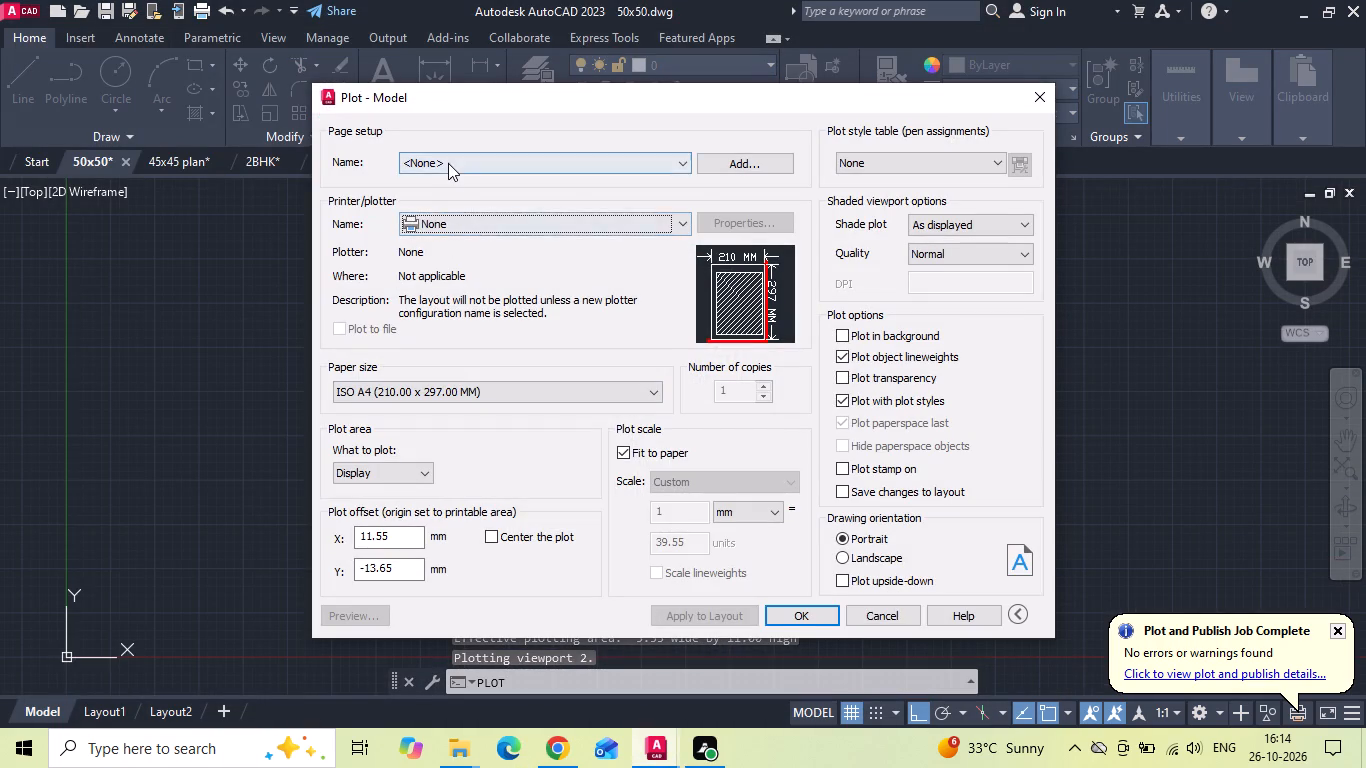
click(448, 163)
click(454, 197)
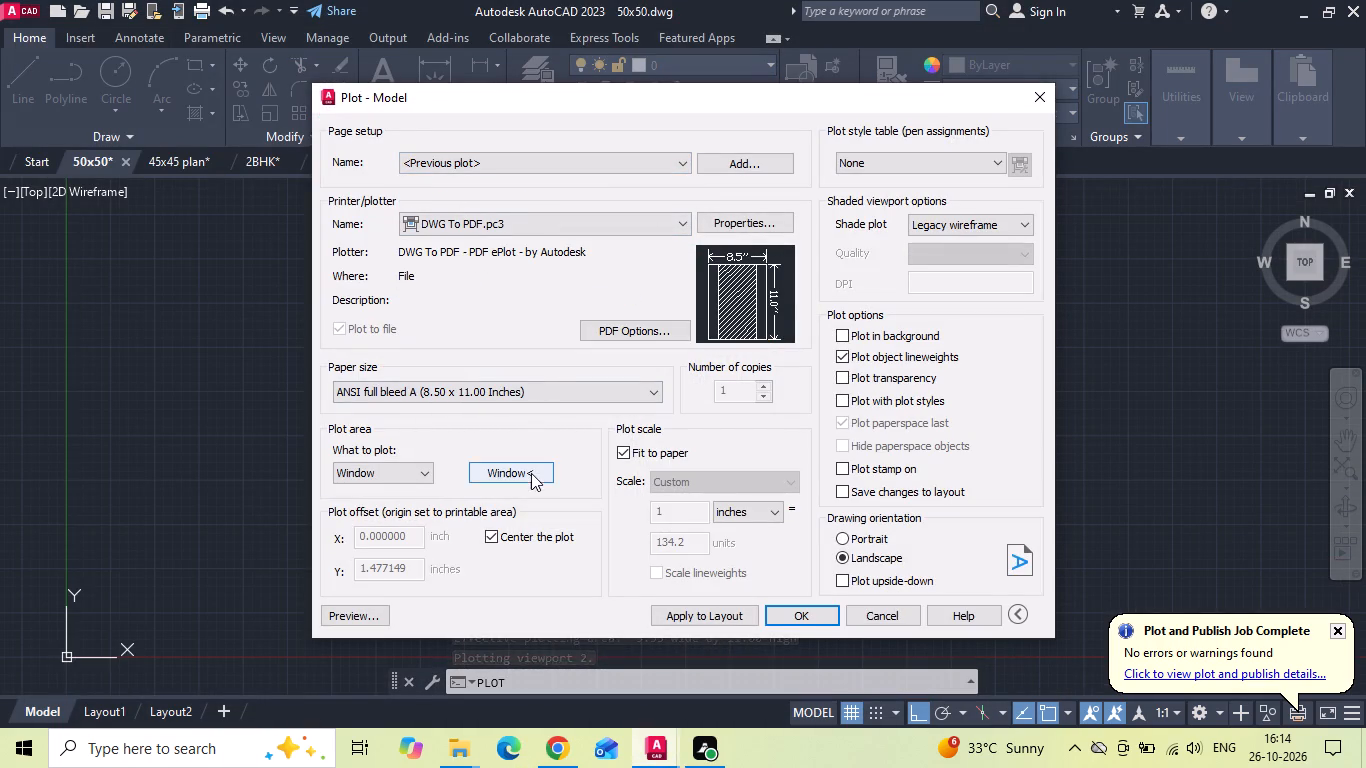
click(531, 473)
scroll(512, 349, up, 1)
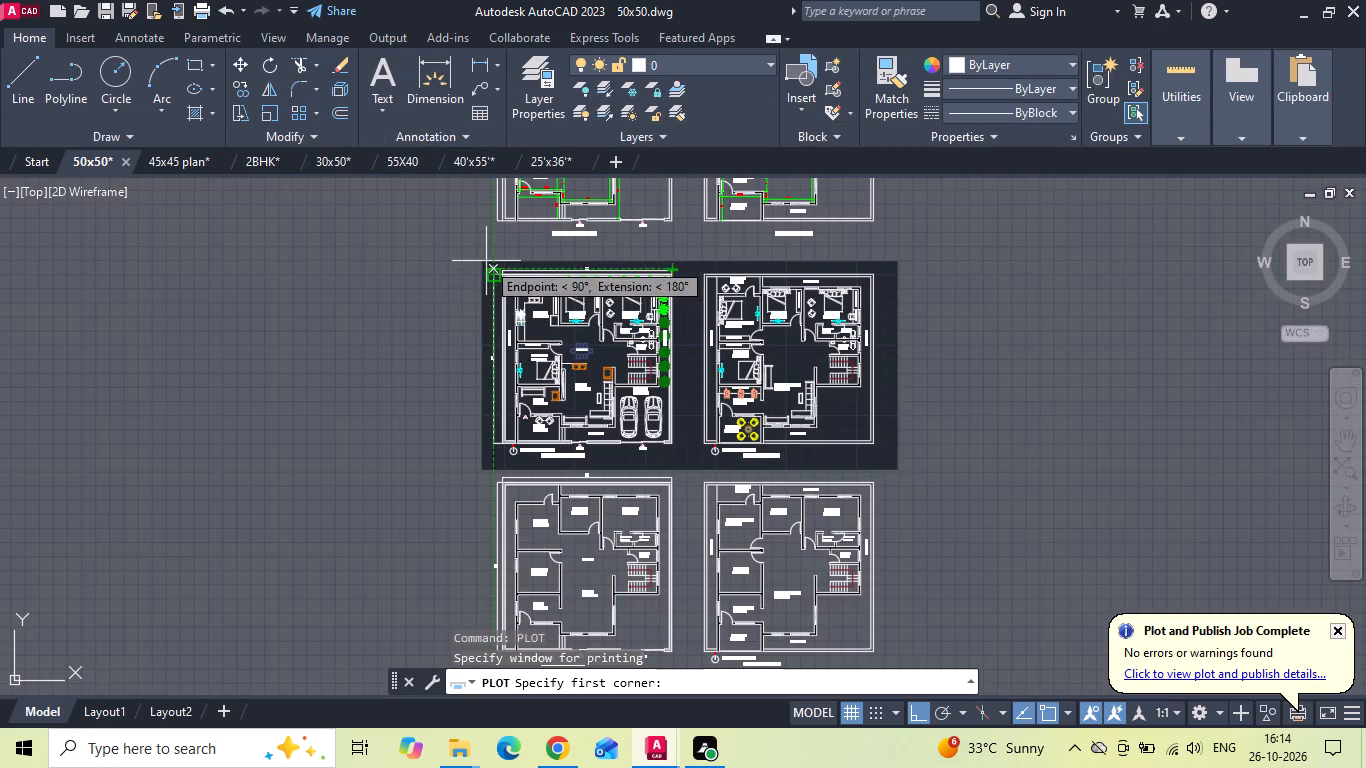
scroll(482, 259, up, 2)
click(482, 259)
scroll(481, 259, down, 2)
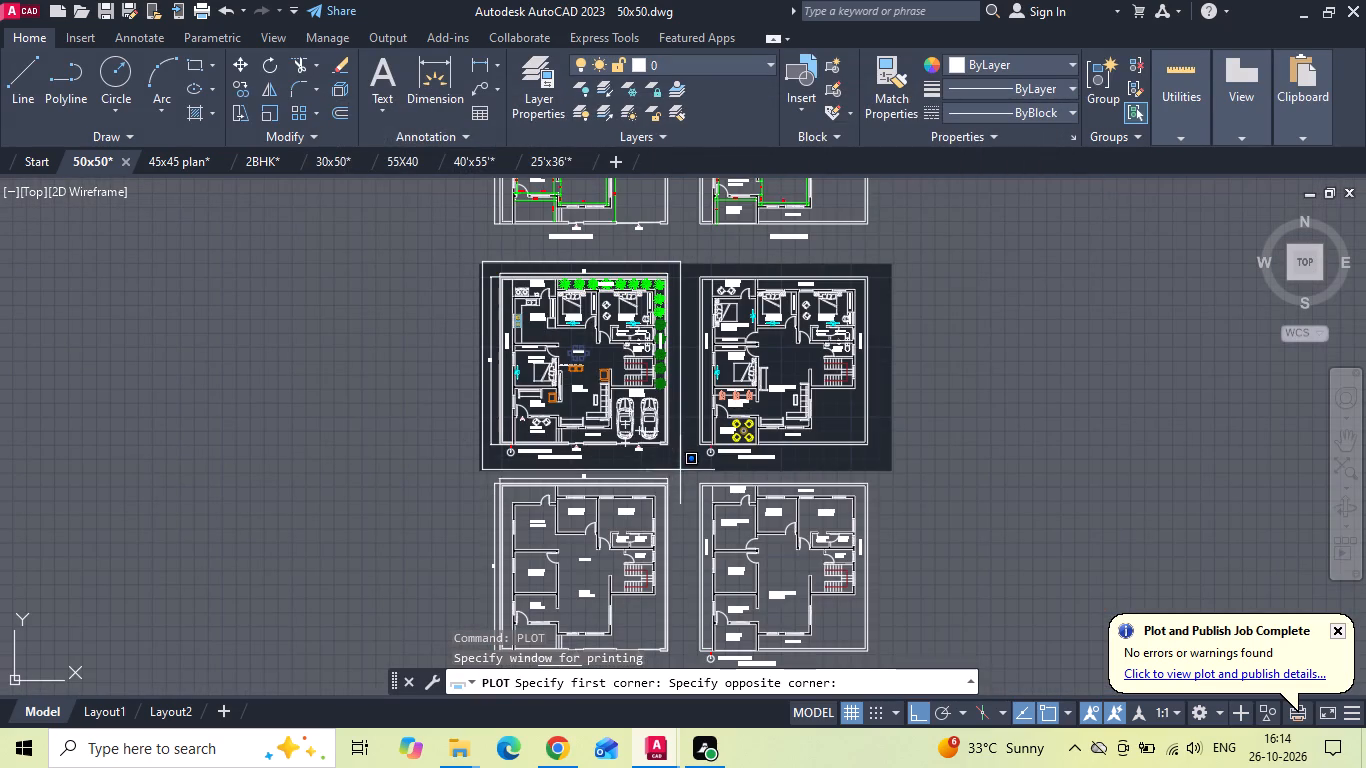
click(681, 472)
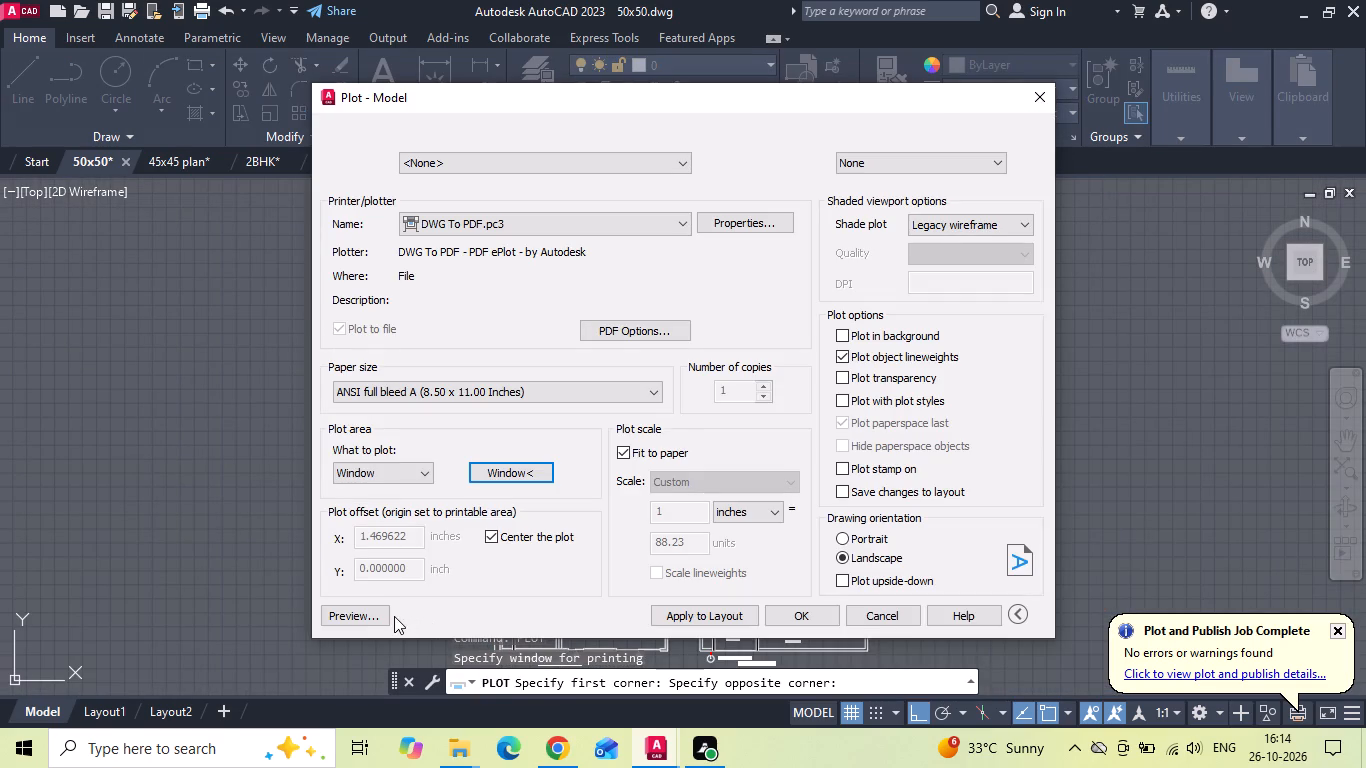
click(366, 621)
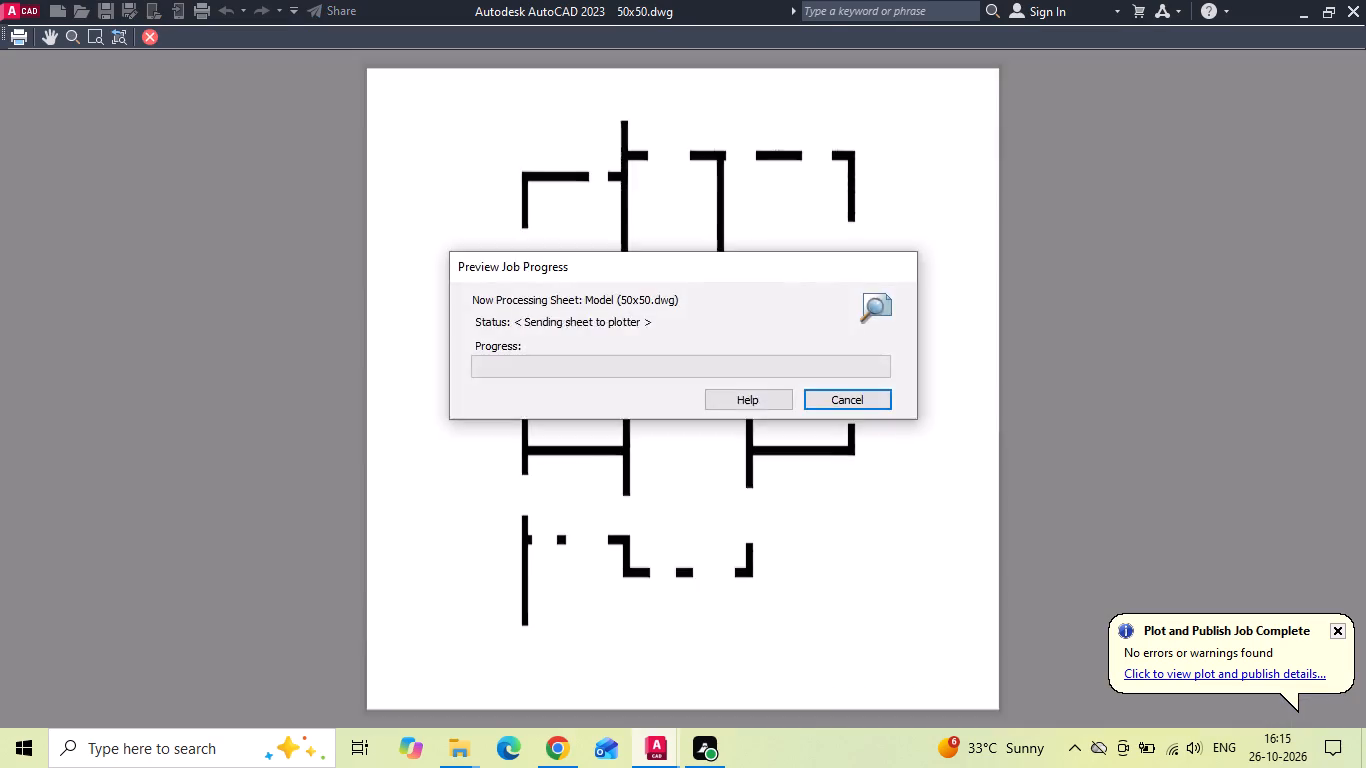
key(space)
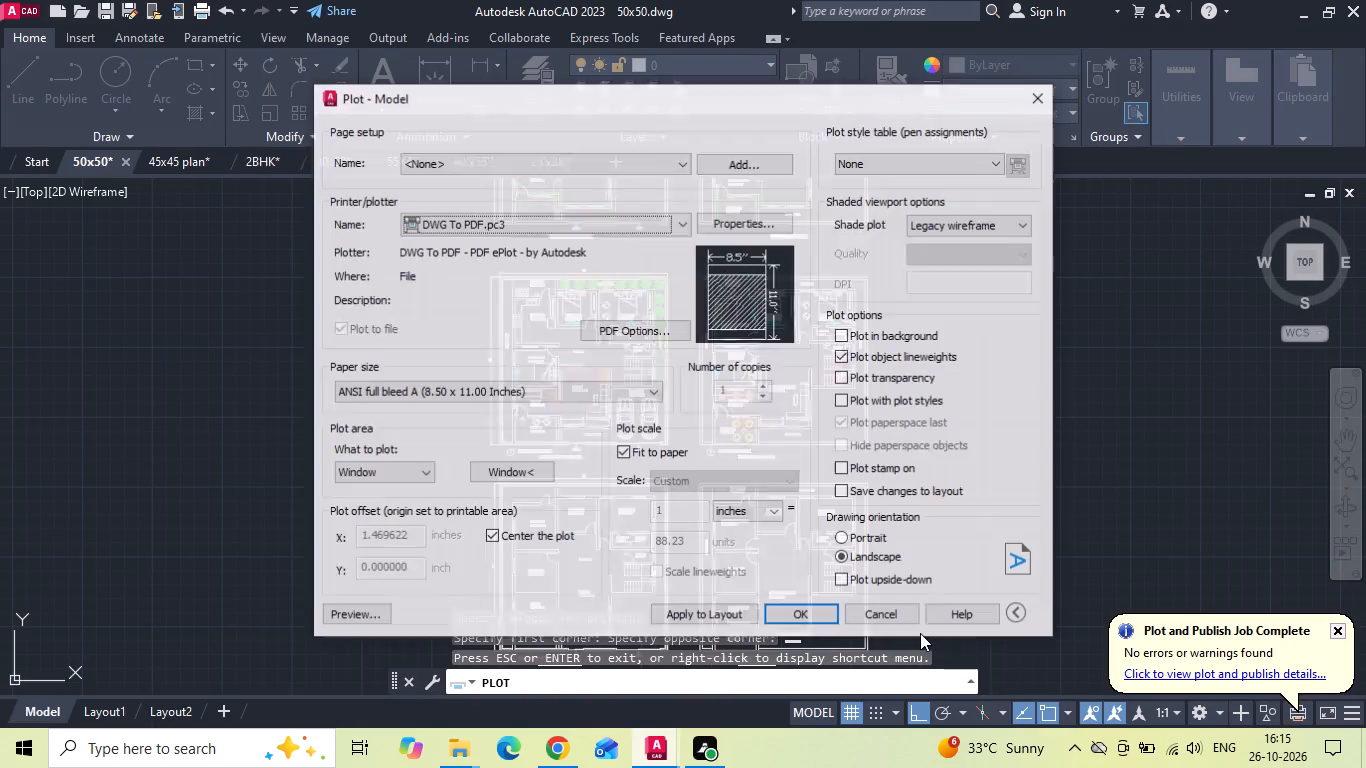
Plot the furnished ground floor plan to a PDF named "50x50 GF" in the 26102026 folder and close the opened PDF.
click(795, 616)
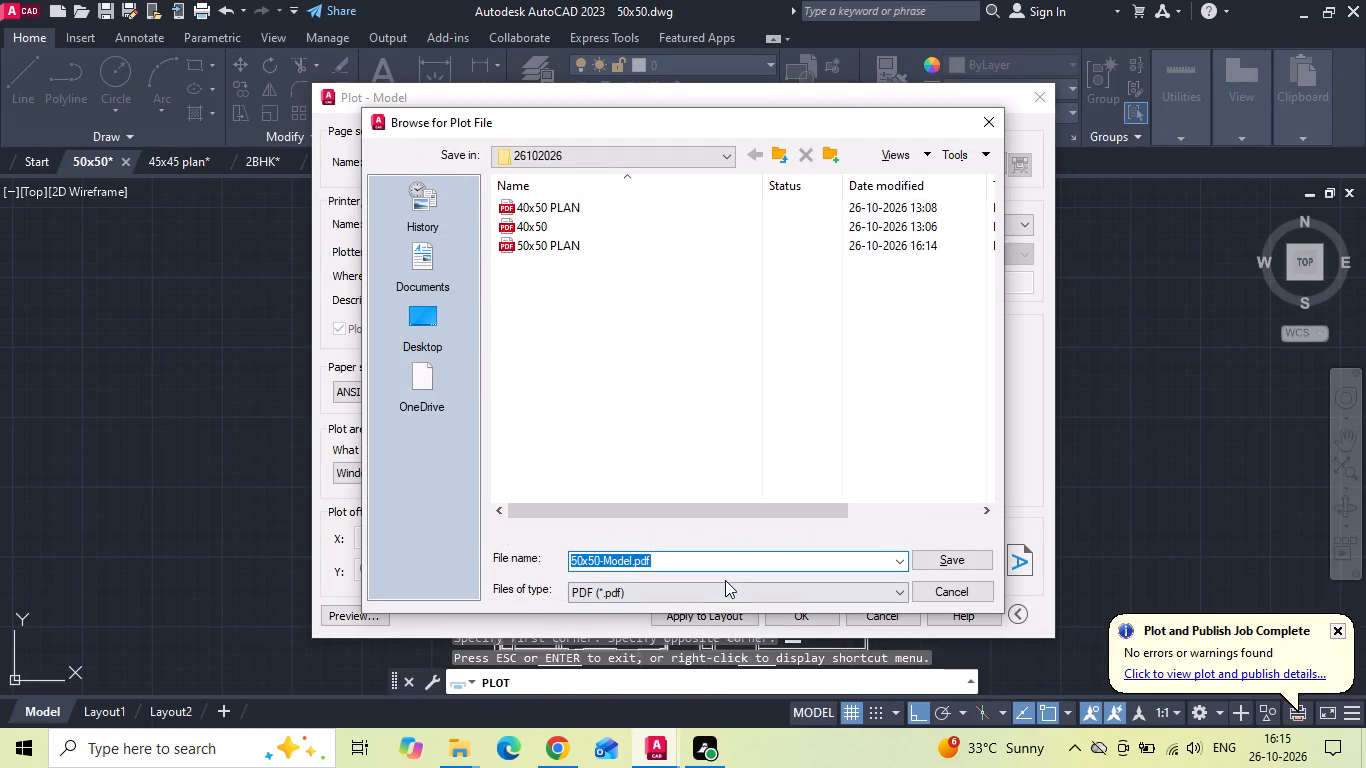
click(704, 563)
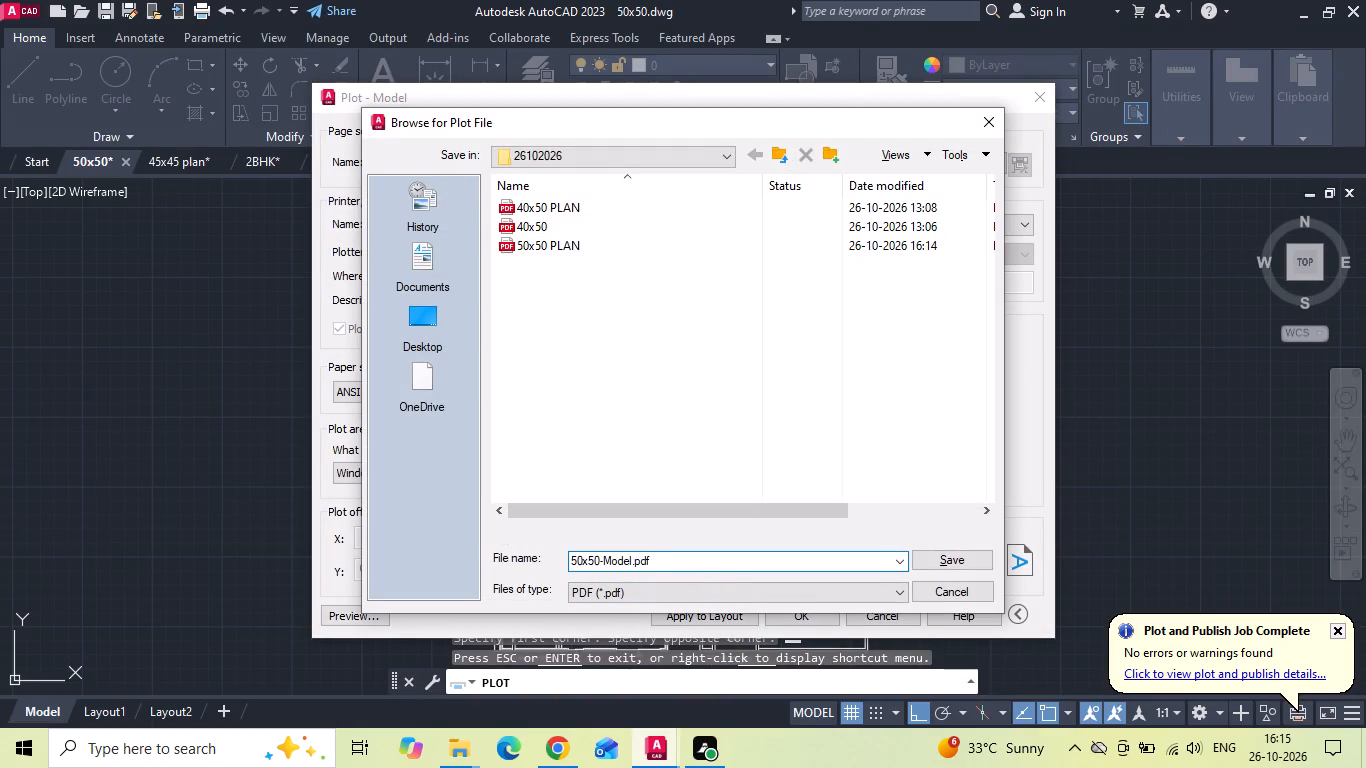
key(BackSpace)
key(BackSpace)
key(BackSpace)
key(BackSpace)
key(BackSpace)
key(BackSpace)
key(BackSpace)
key(BackSpace)
key(BackSpace)
key(BackSpace)
text(GF)
key(space)
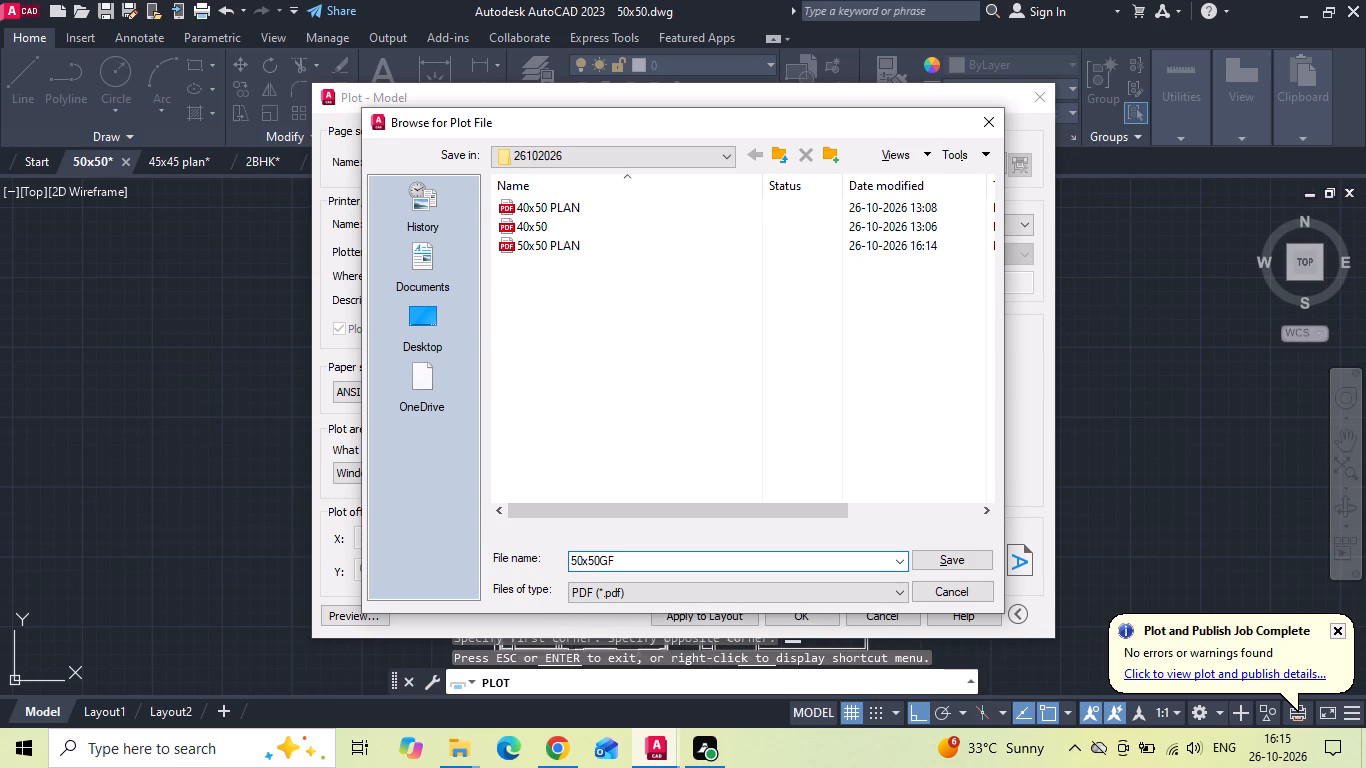
click(598, 561)
key(space)
click(946, 567)
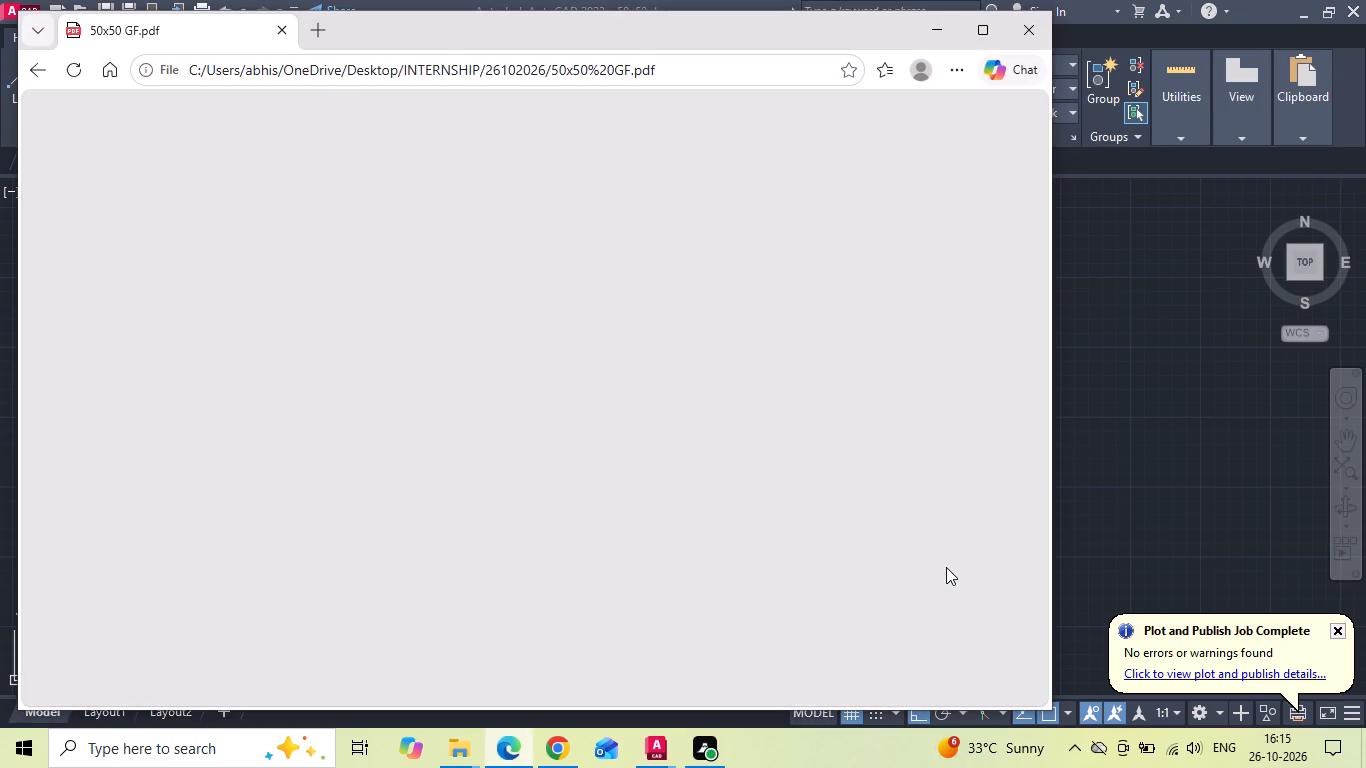
click(1025, 22)
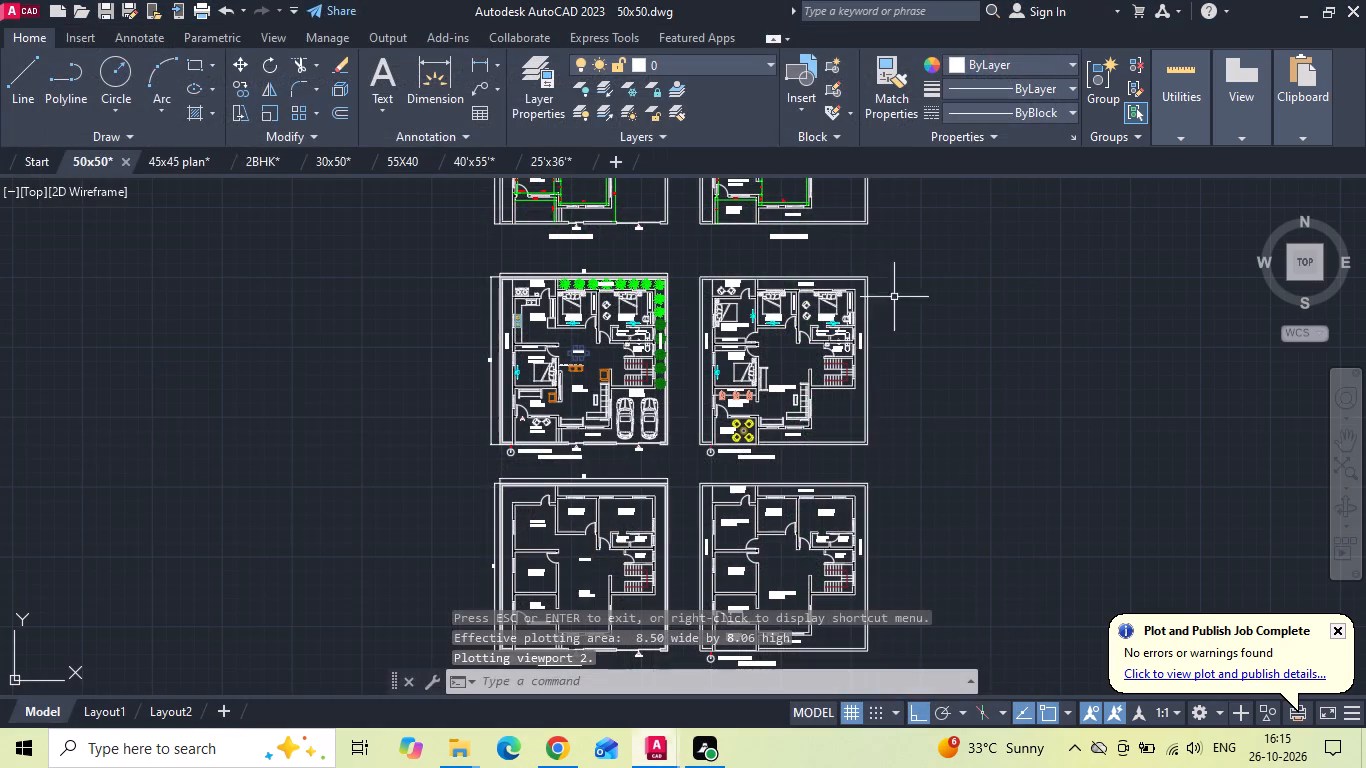
Start another single-sheet plot with the previous plot's settings, window only the furnished first floor plan, and preview it.
key(space)
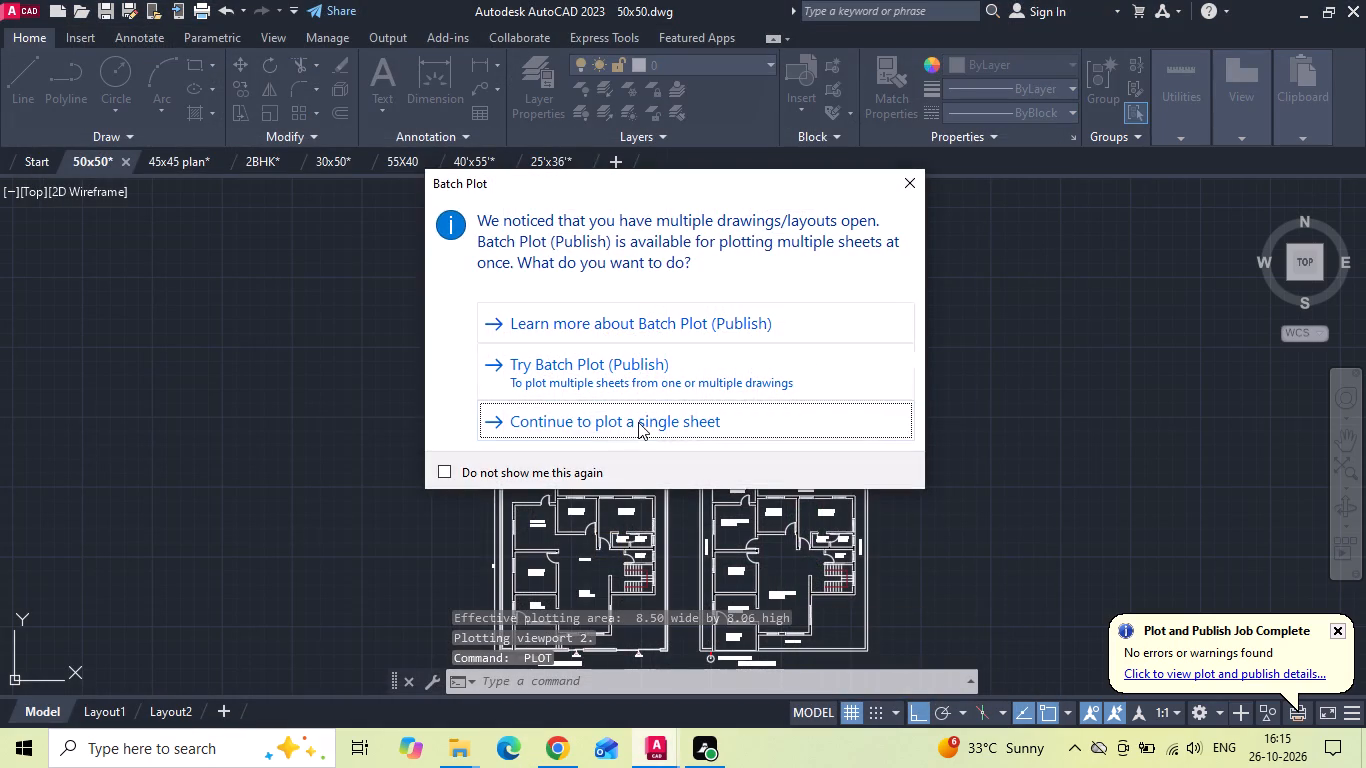
click(638, 422)
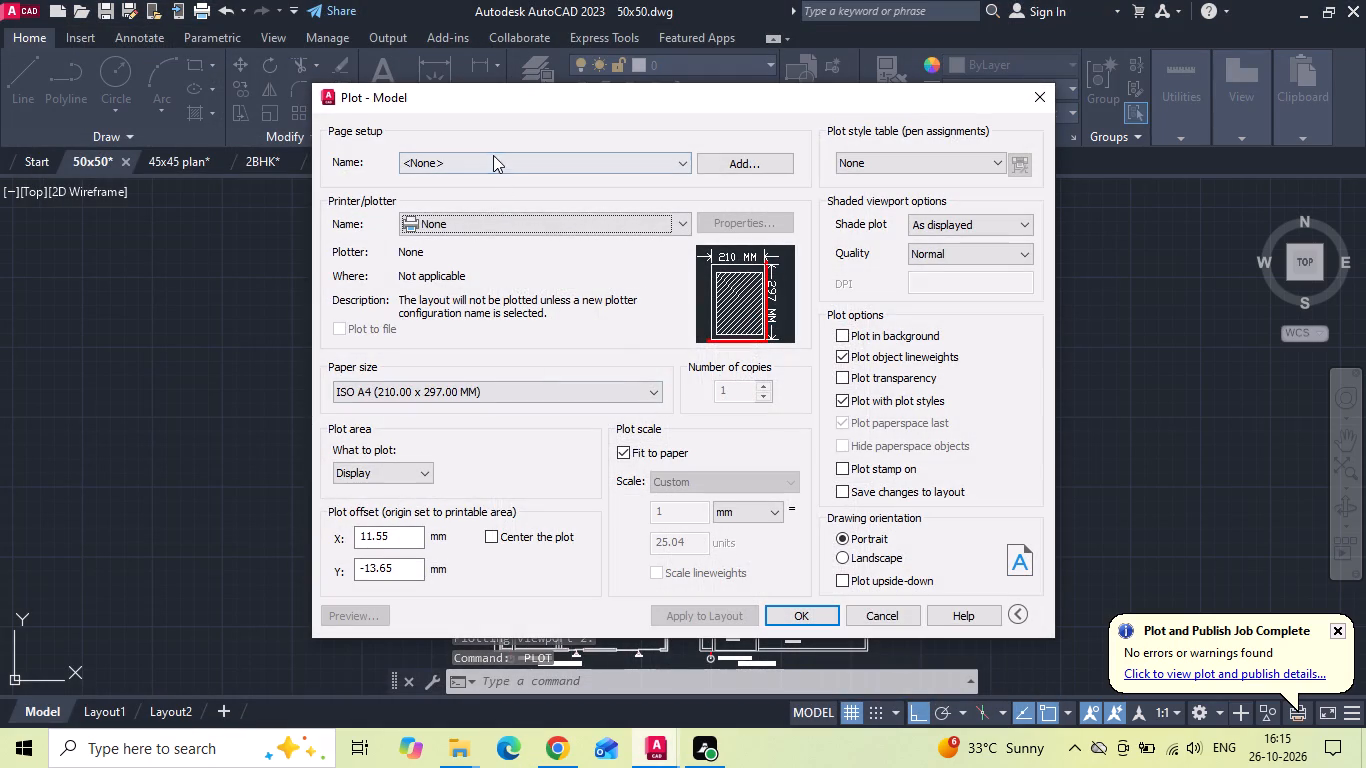
click(493, 155)
click(482, 194)
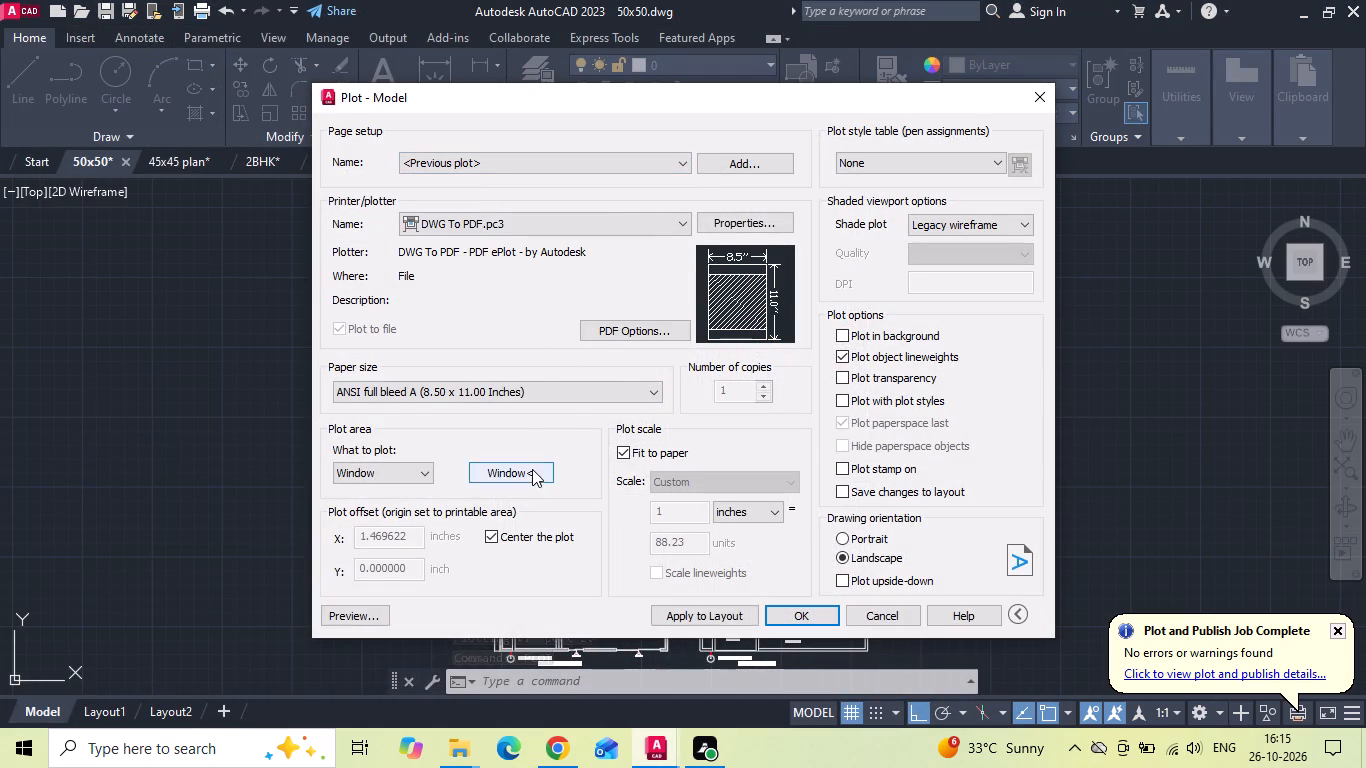
click(532, 469)
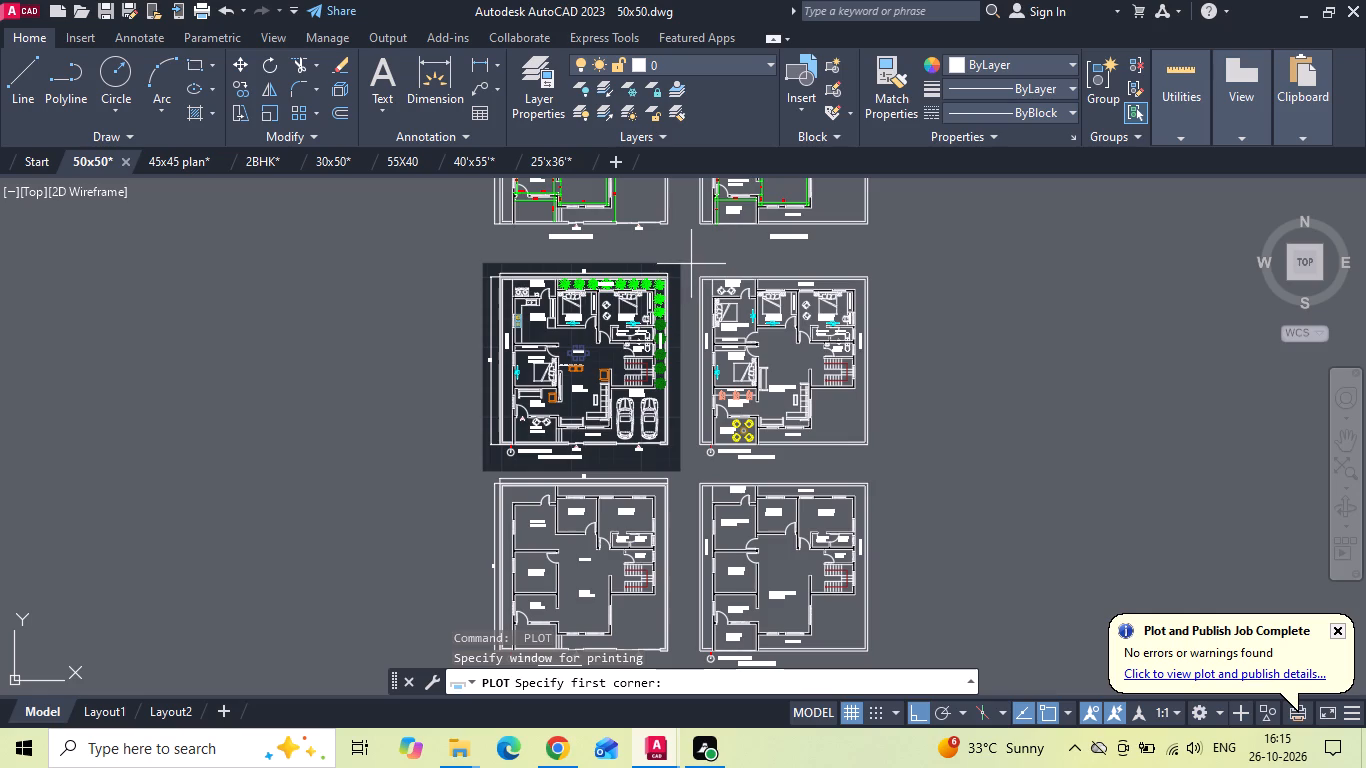
click(691, 264)
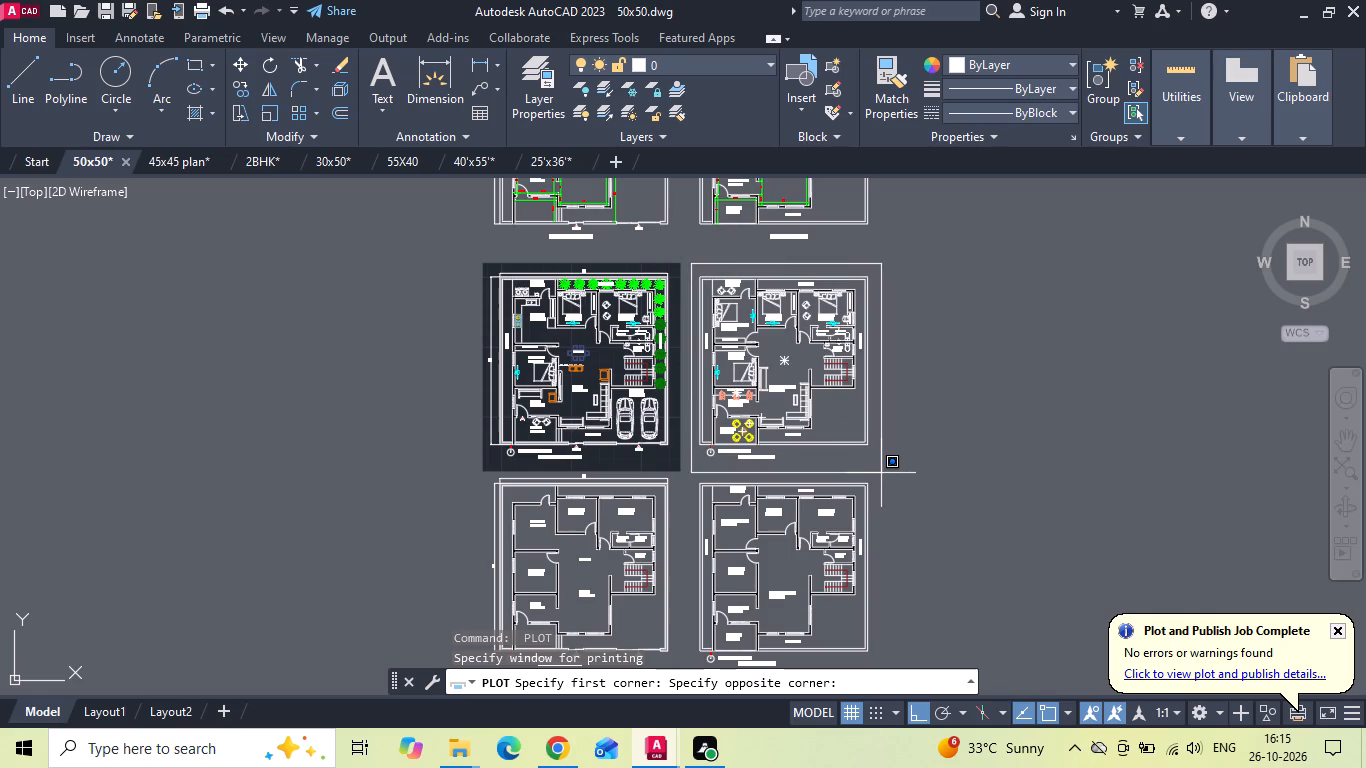
click(881, 473)
click(367, 612)
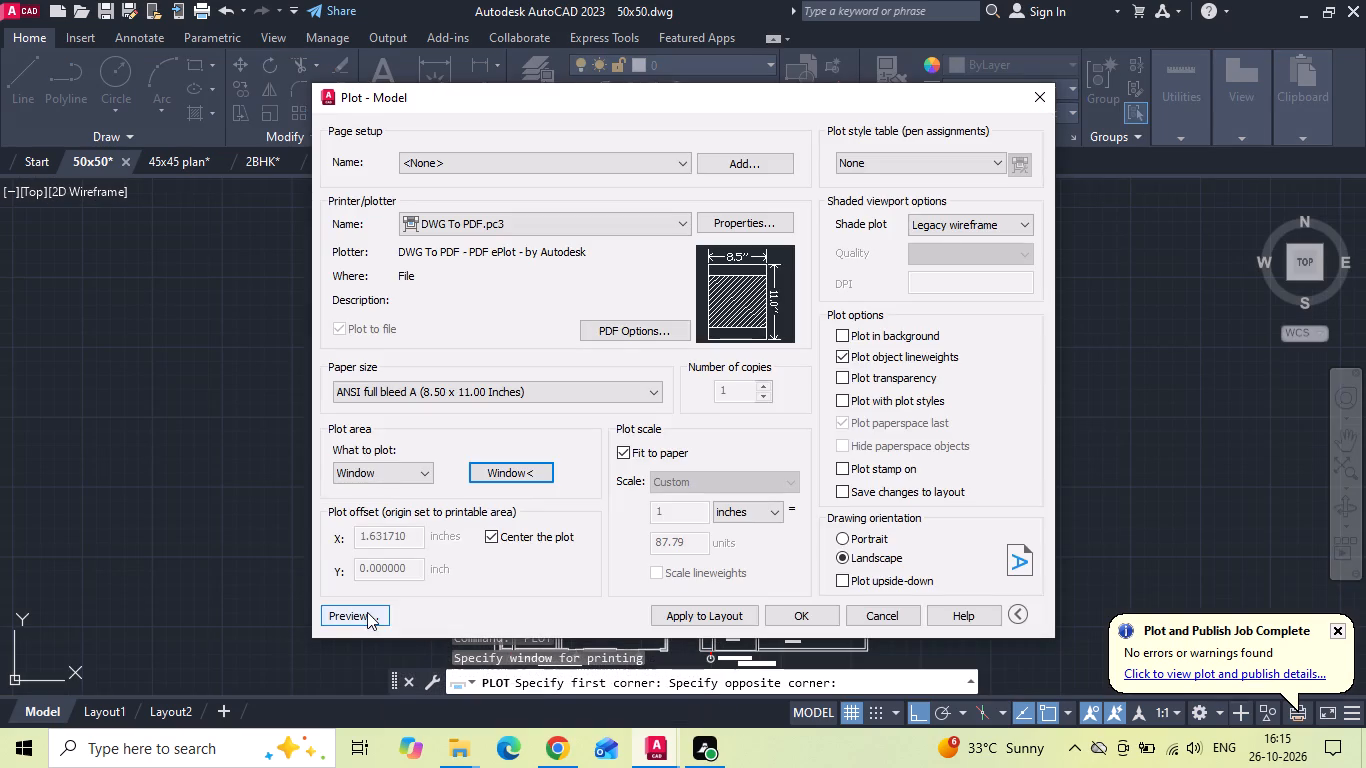
key(space)
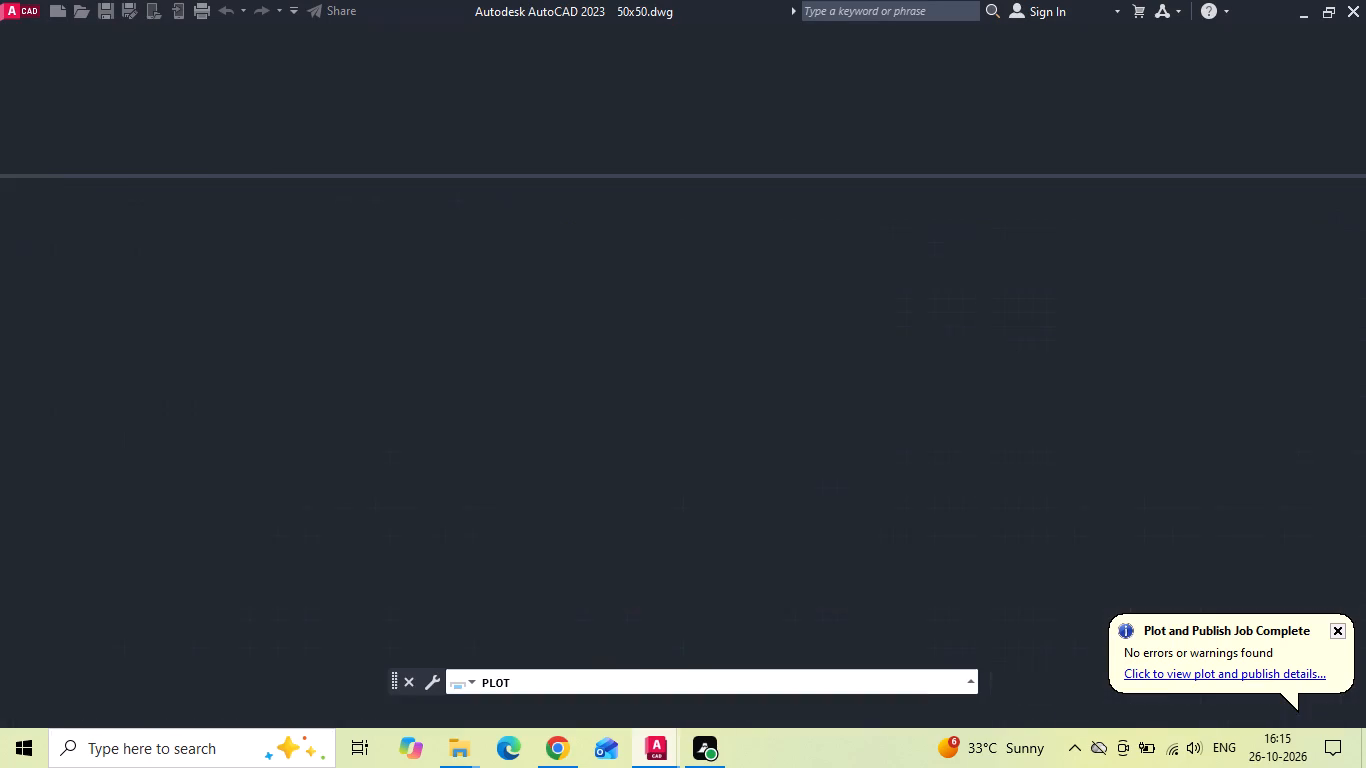
Plot the furnished first floor plan to a PDF named "50x50 FF" in the 26102026 folder and close the opened PDF.
click(783, 611)
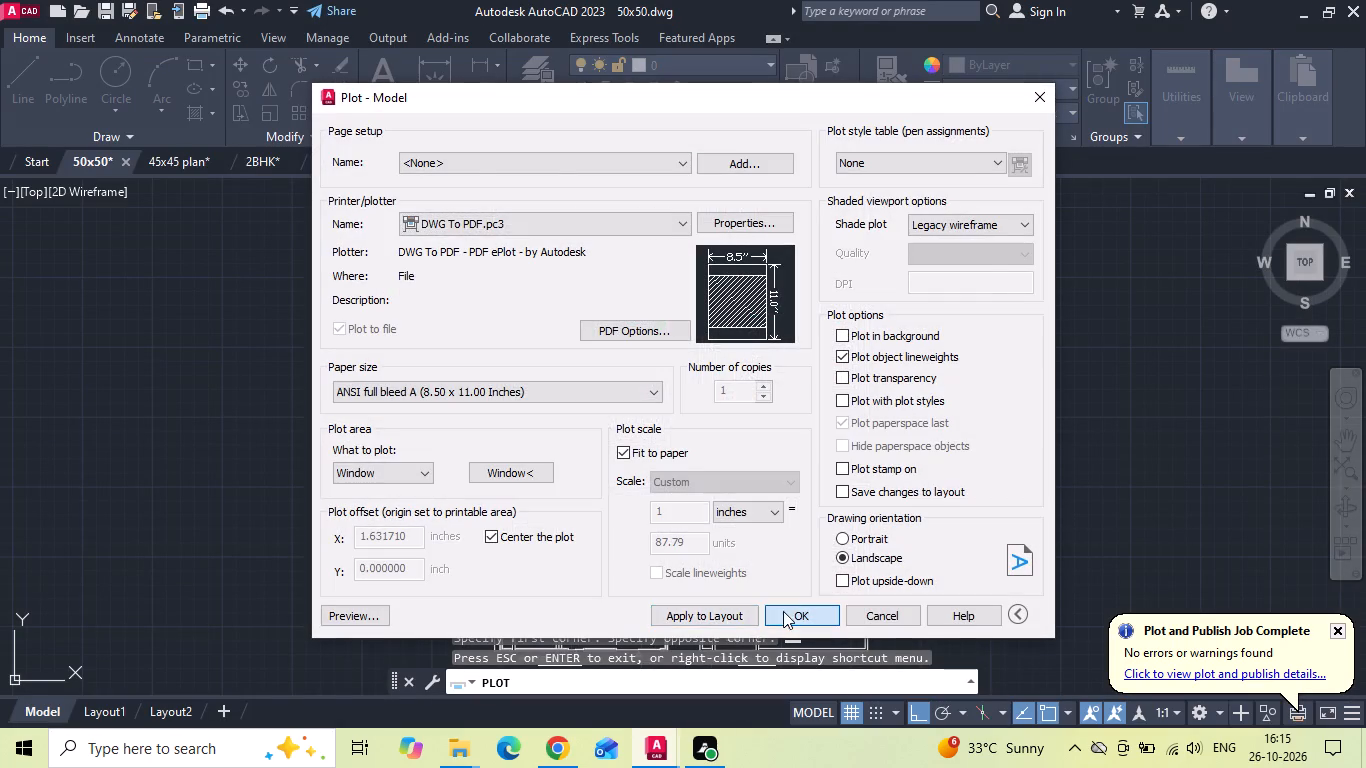
click(677, 553)
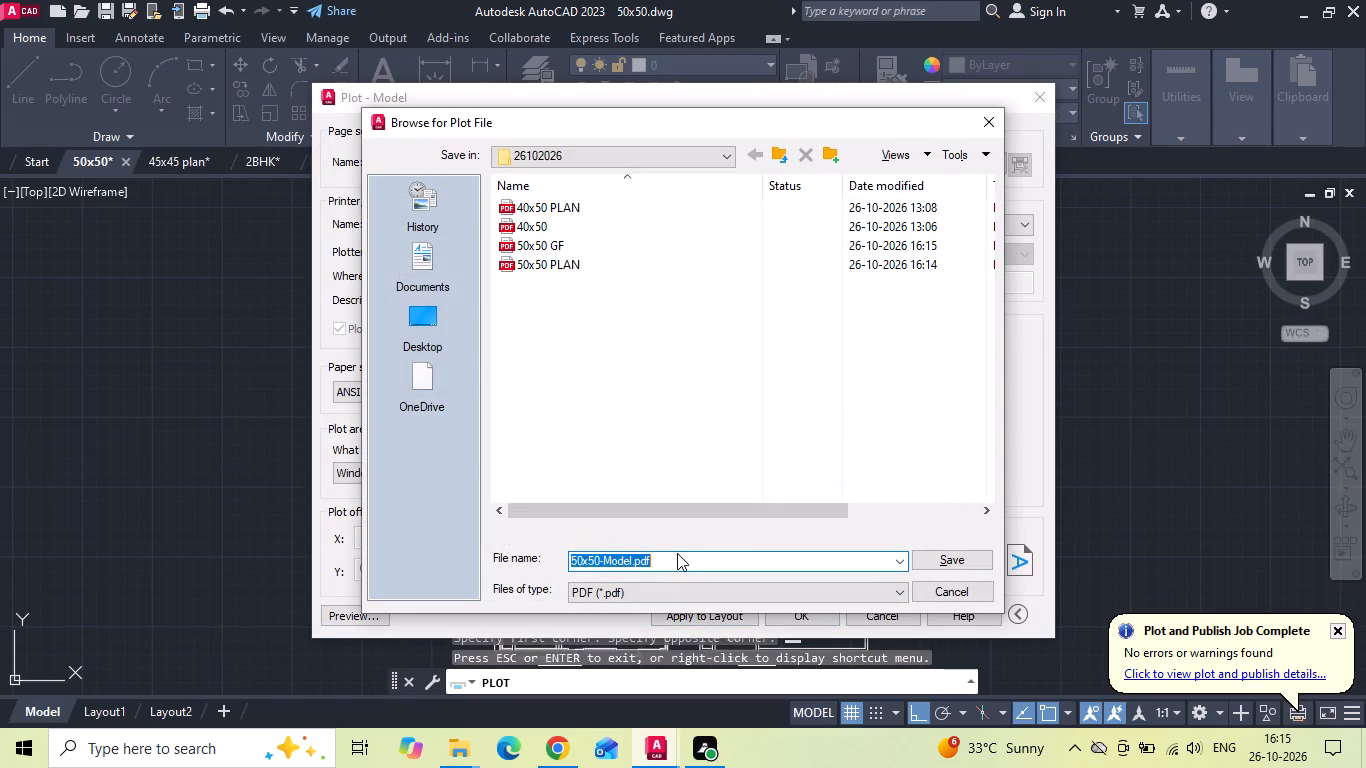
key(BackSpace)
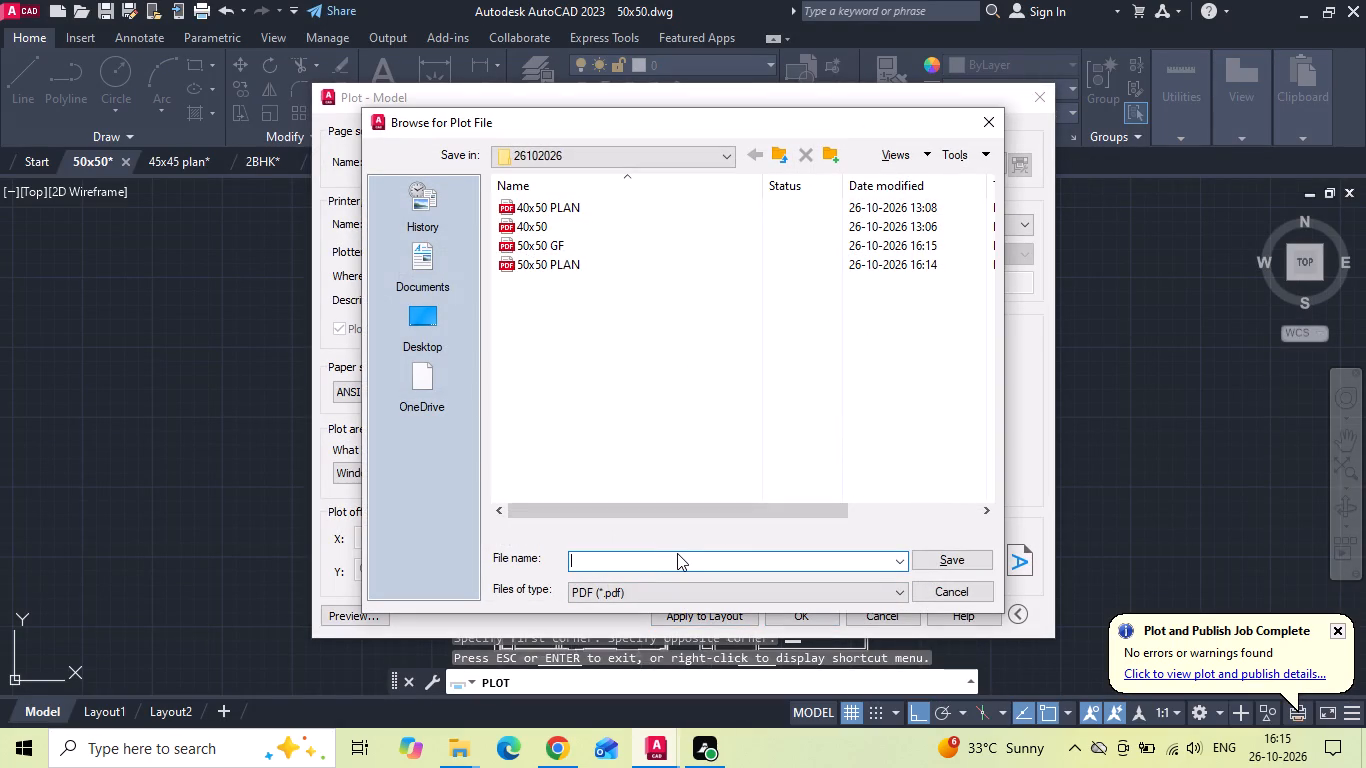
key(ctrl+z)
click(678, 553)
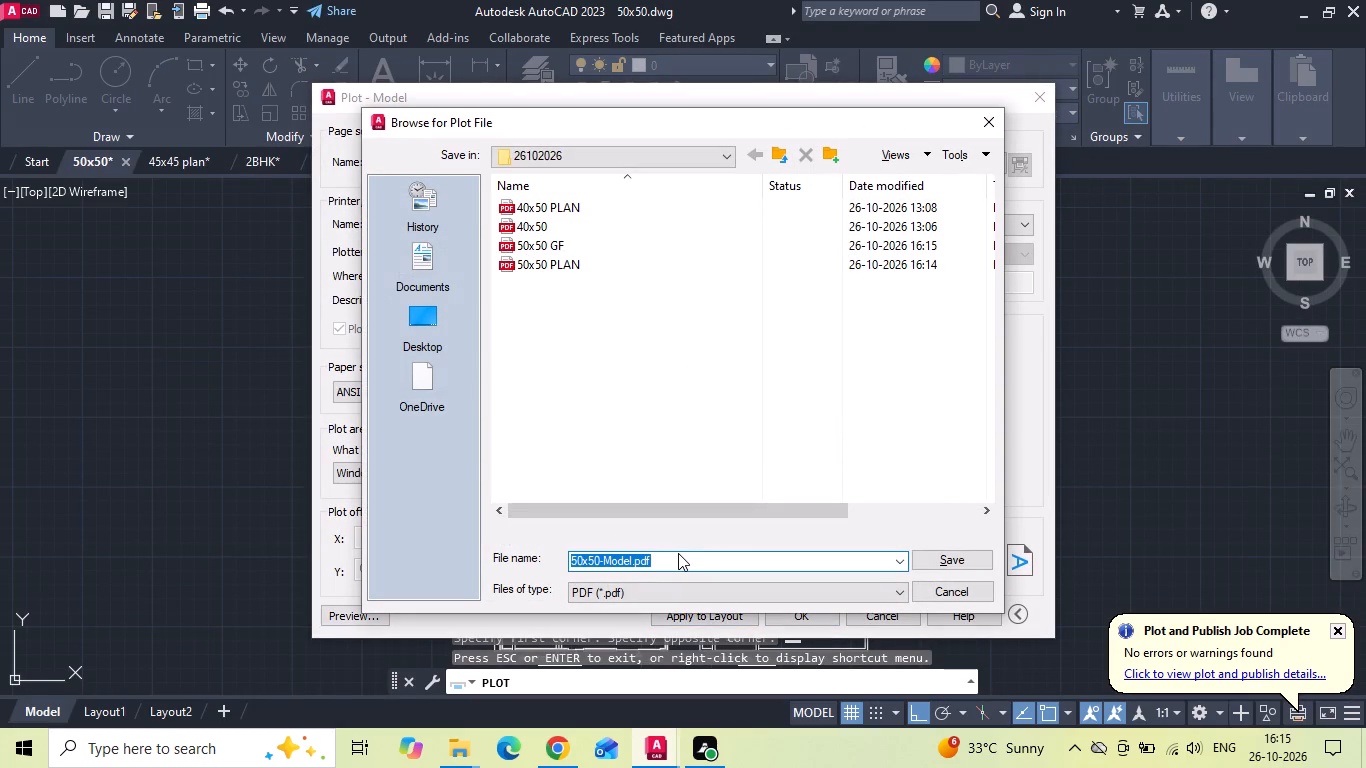
click(678, 553)
click(678, 553)
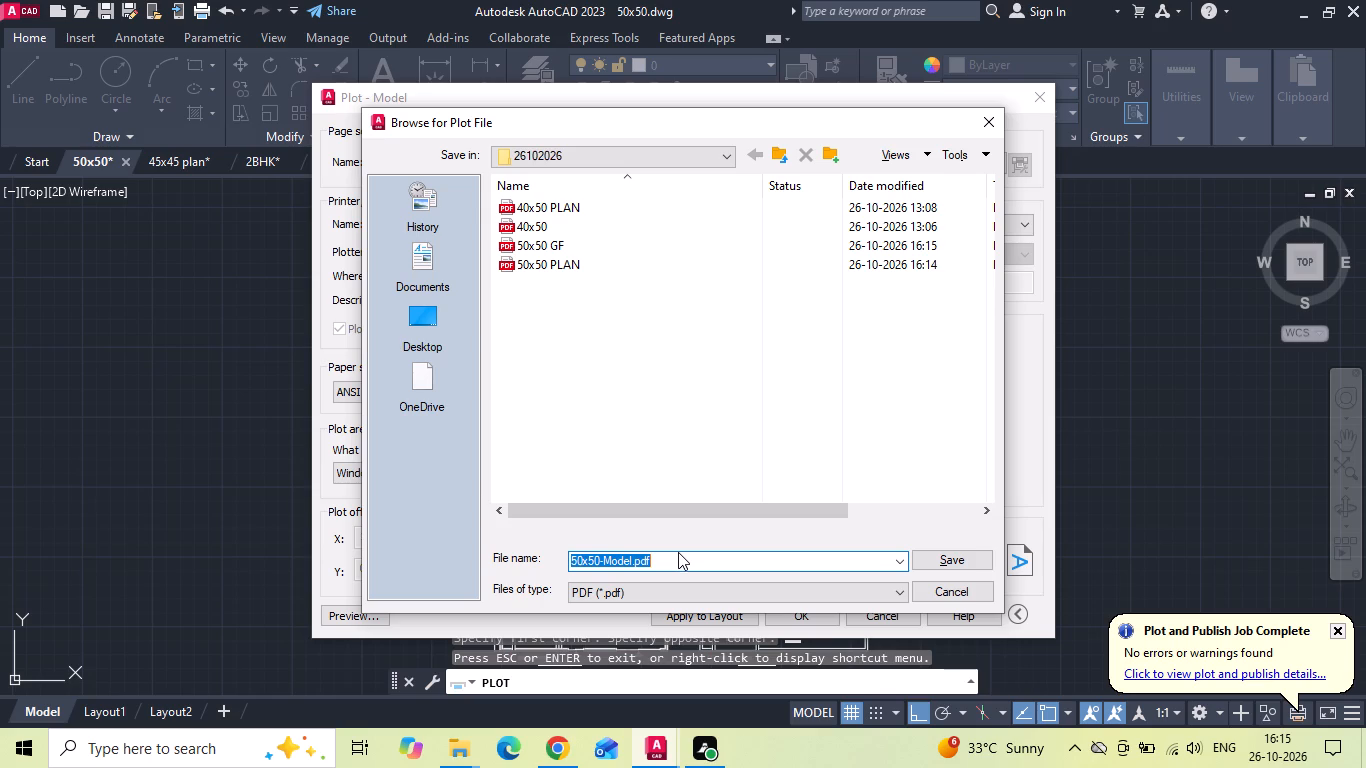
click(666, 562)
key(BackSpace)
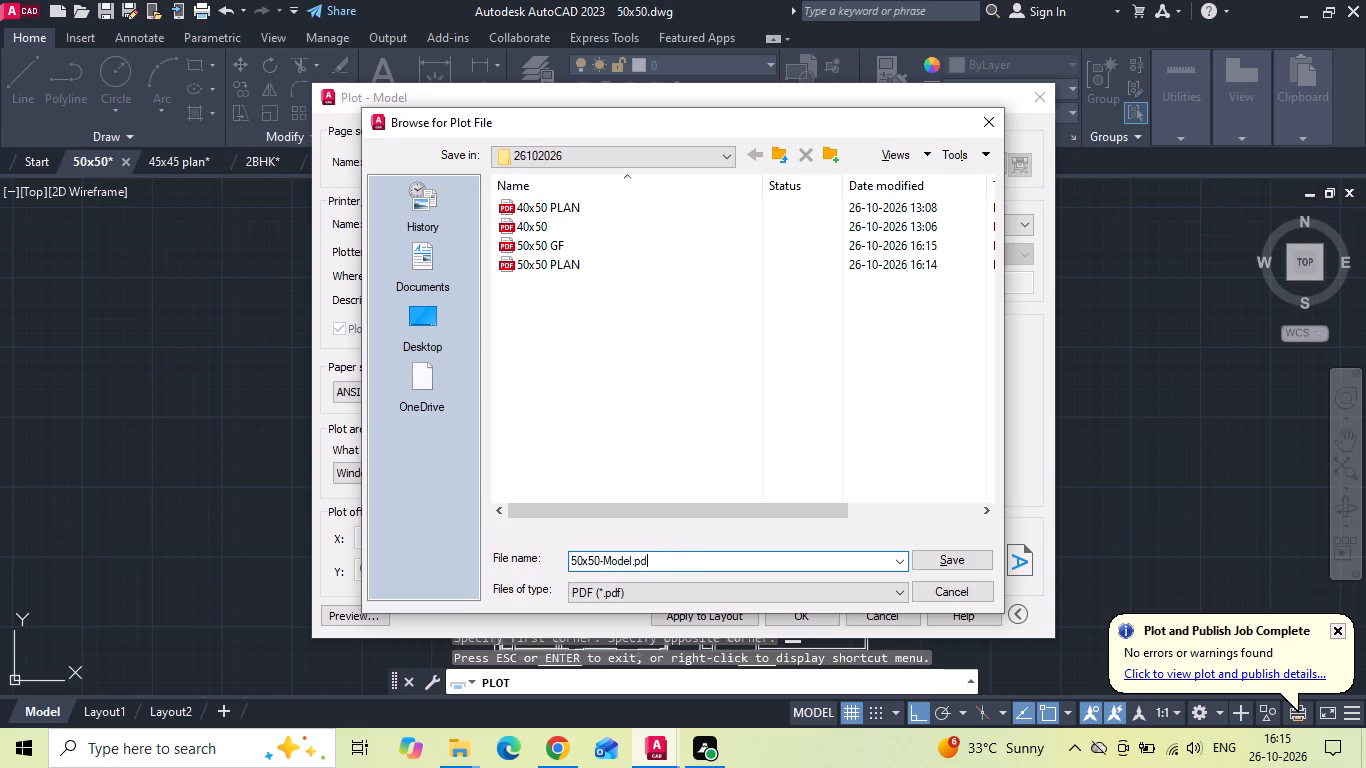
key(BackSpace)
key(BackSpace)
key(BackSpace)
key(BackSpace)
key(BackSpace)
key(BackSpace)
key(BackSpace)
key(BackSpace)
key(BackSpace)
key(space)
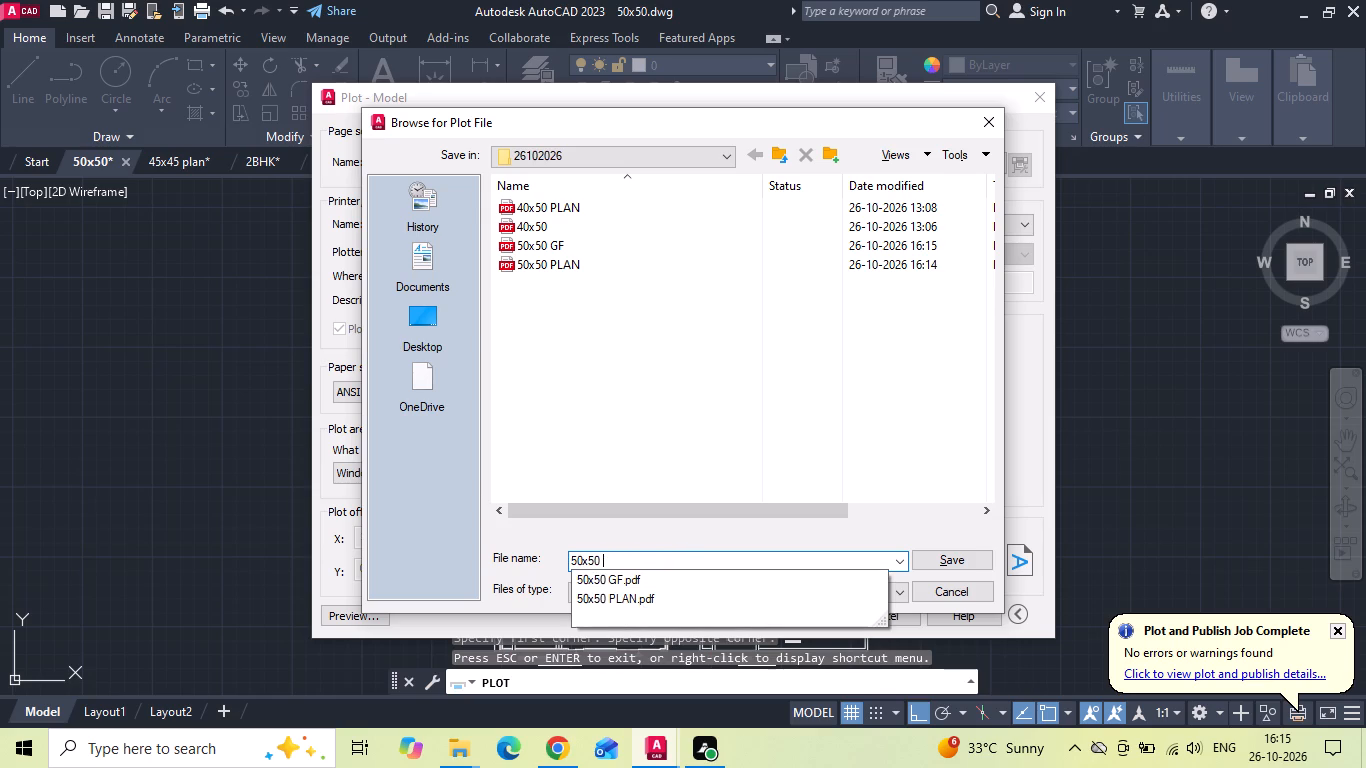
text(FF)
key(space)
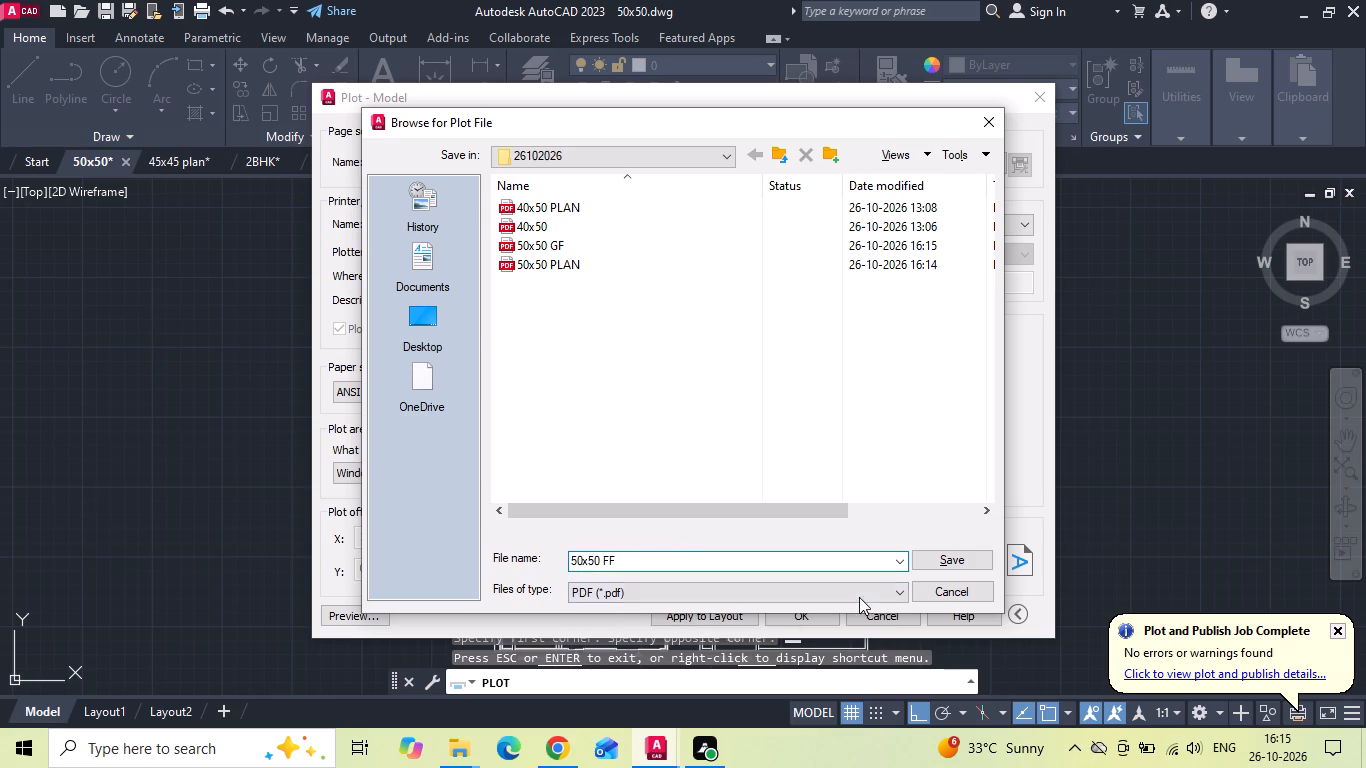
click(959, 565)
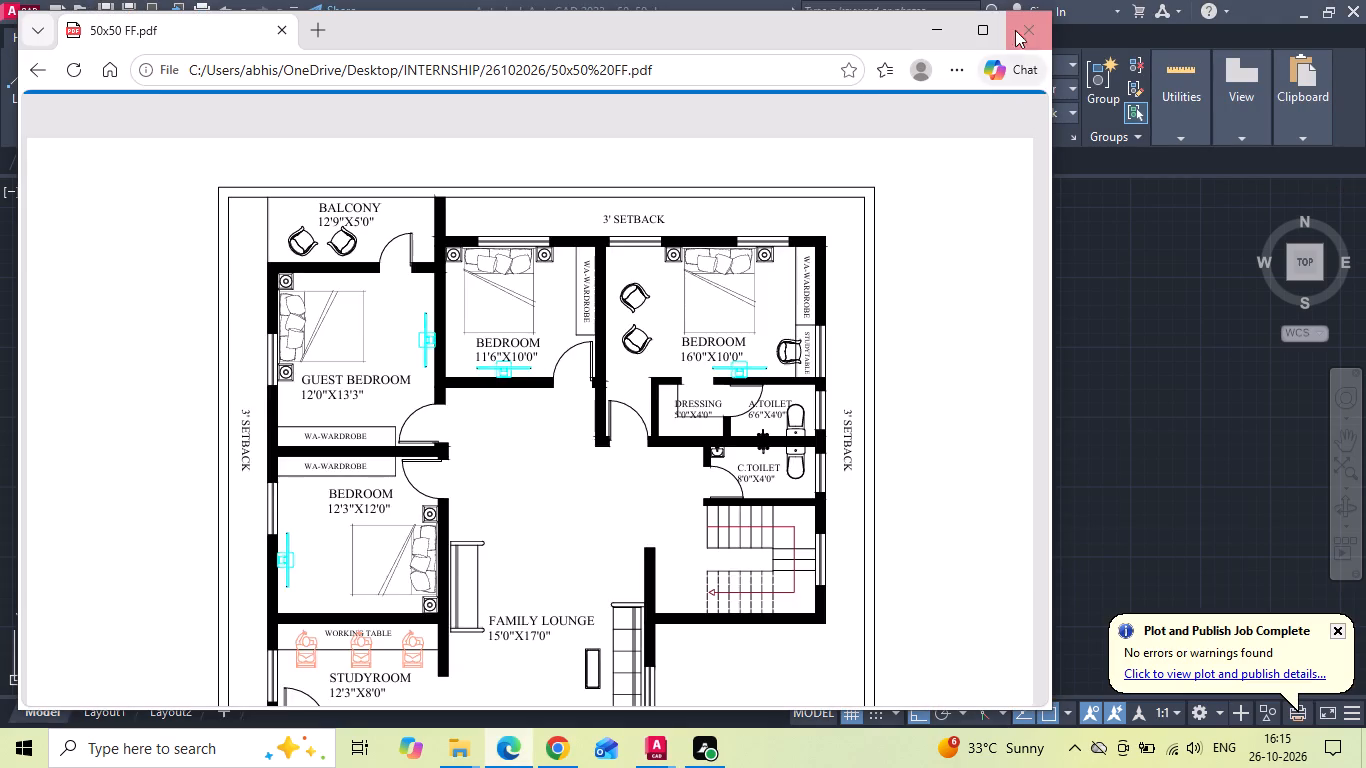
click(1015, 30)
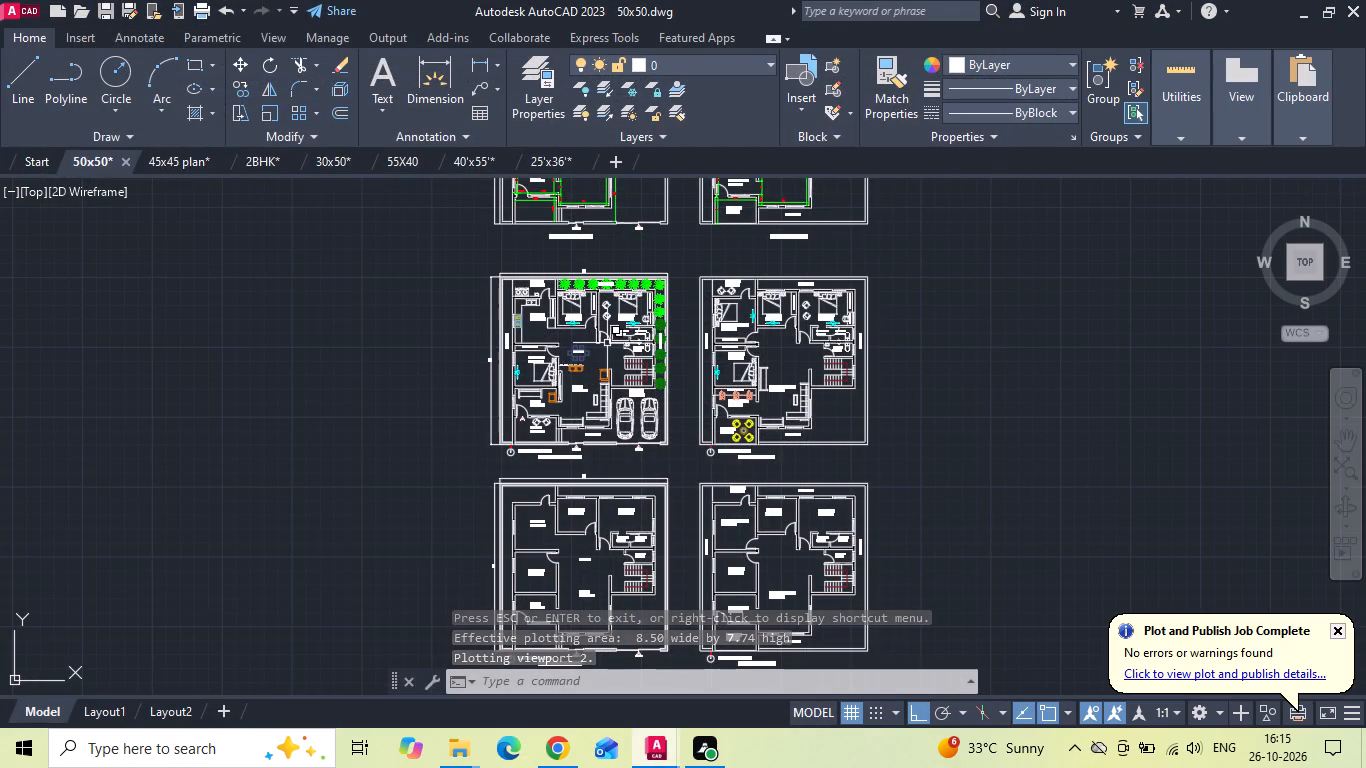
Start a single-sheet plot with the previous plot's settings, window the two furnished and two unfurnished plans together, and preview it.
text(PLOT)
key(space)
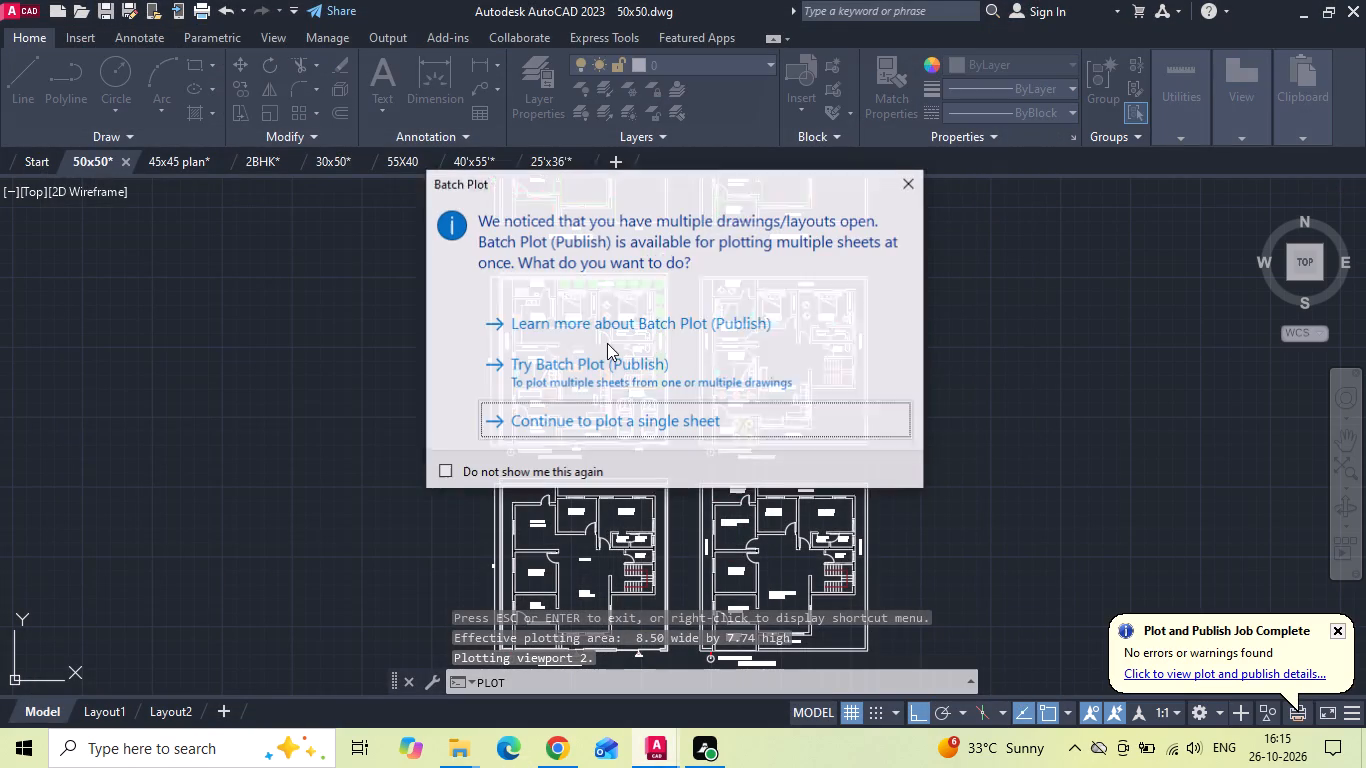
click(616, 416)
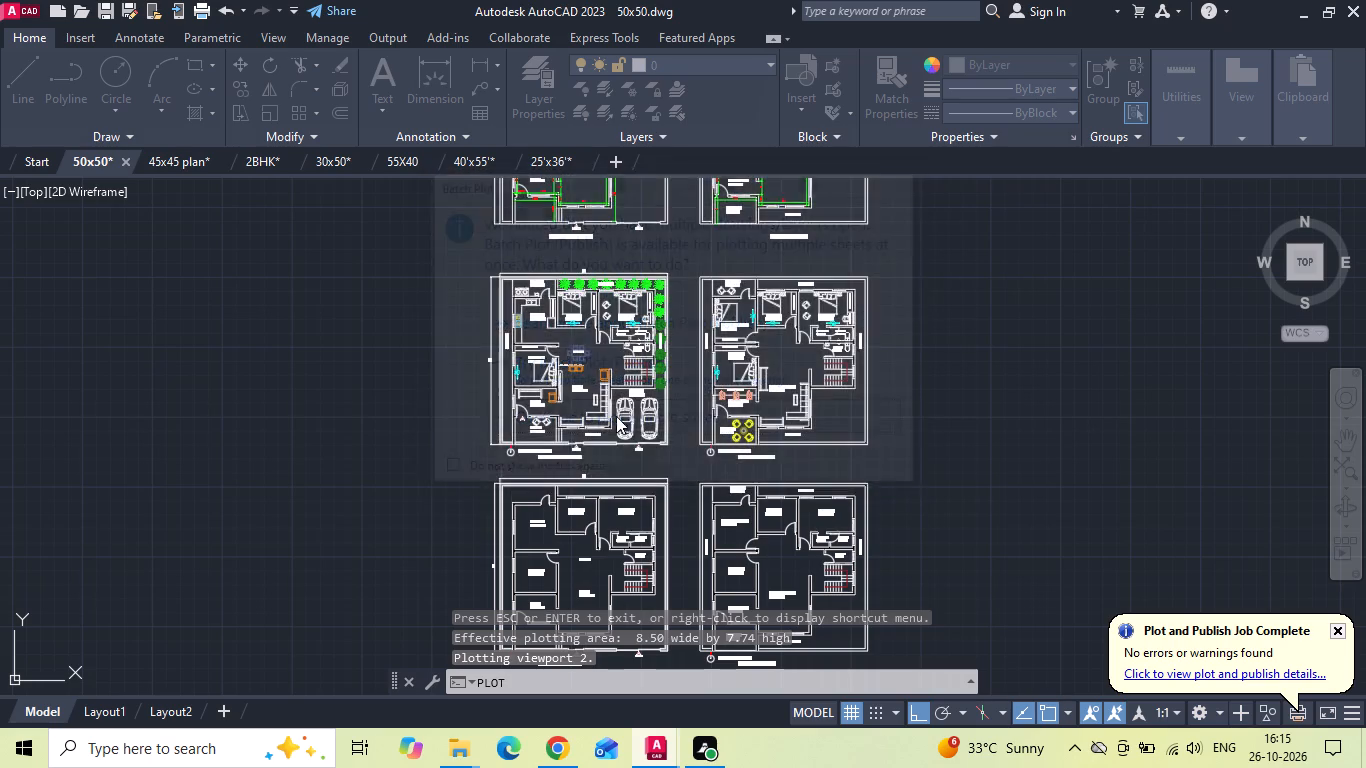
click(513, 165)
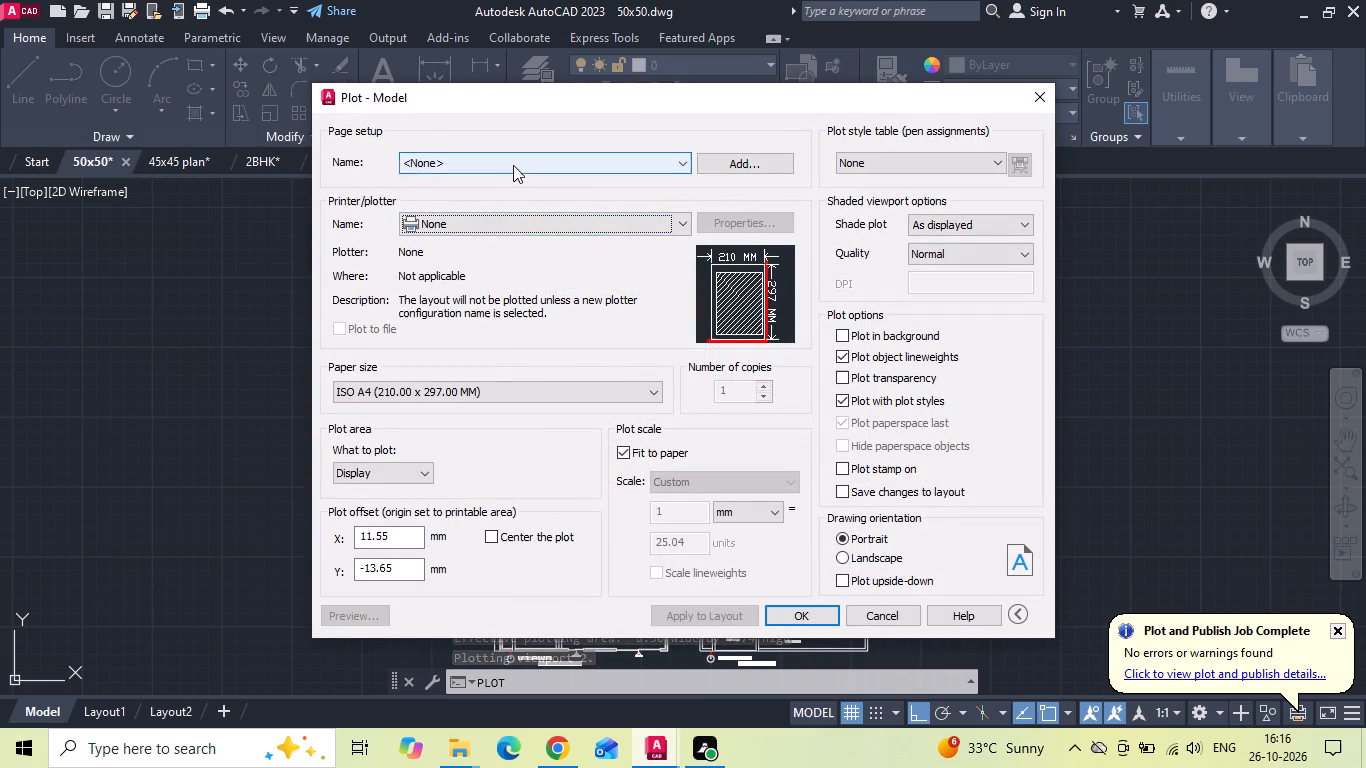
click(509, 193)
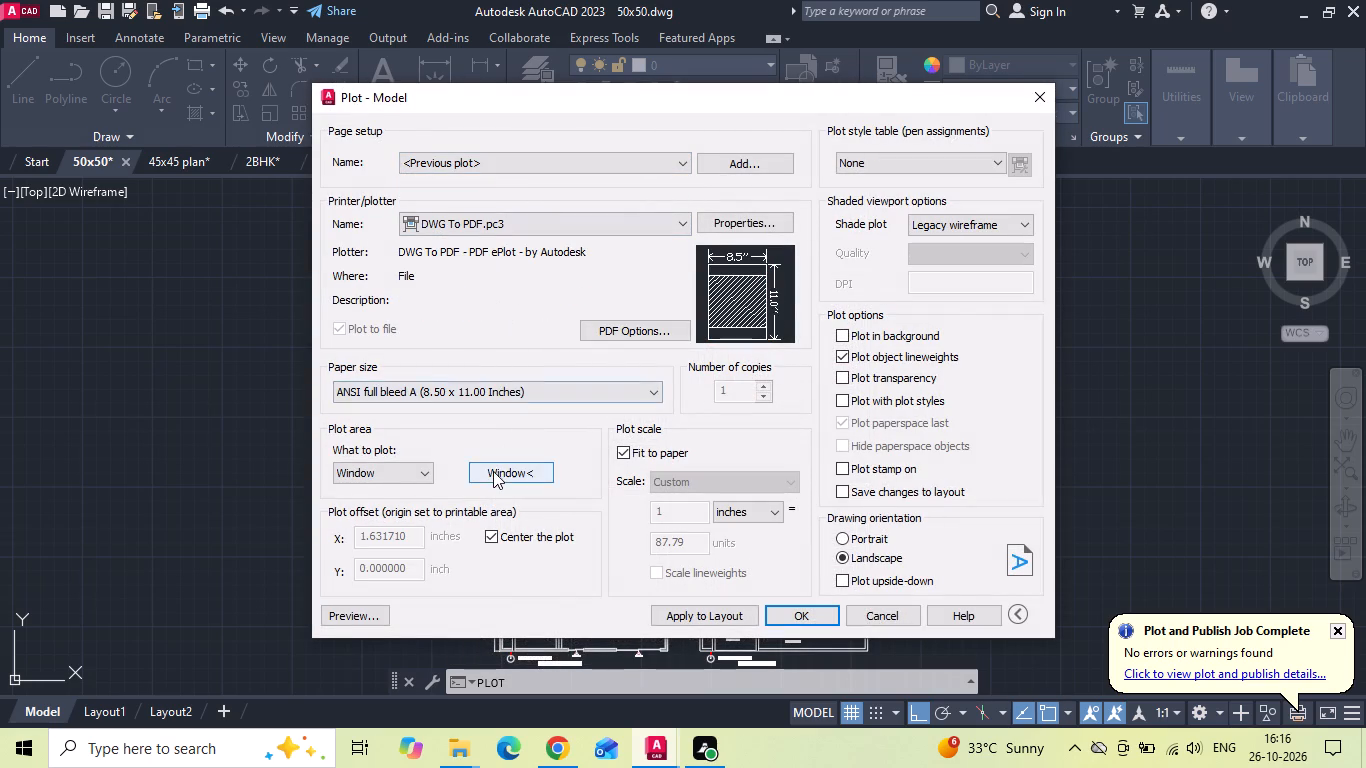
click(493, 471)
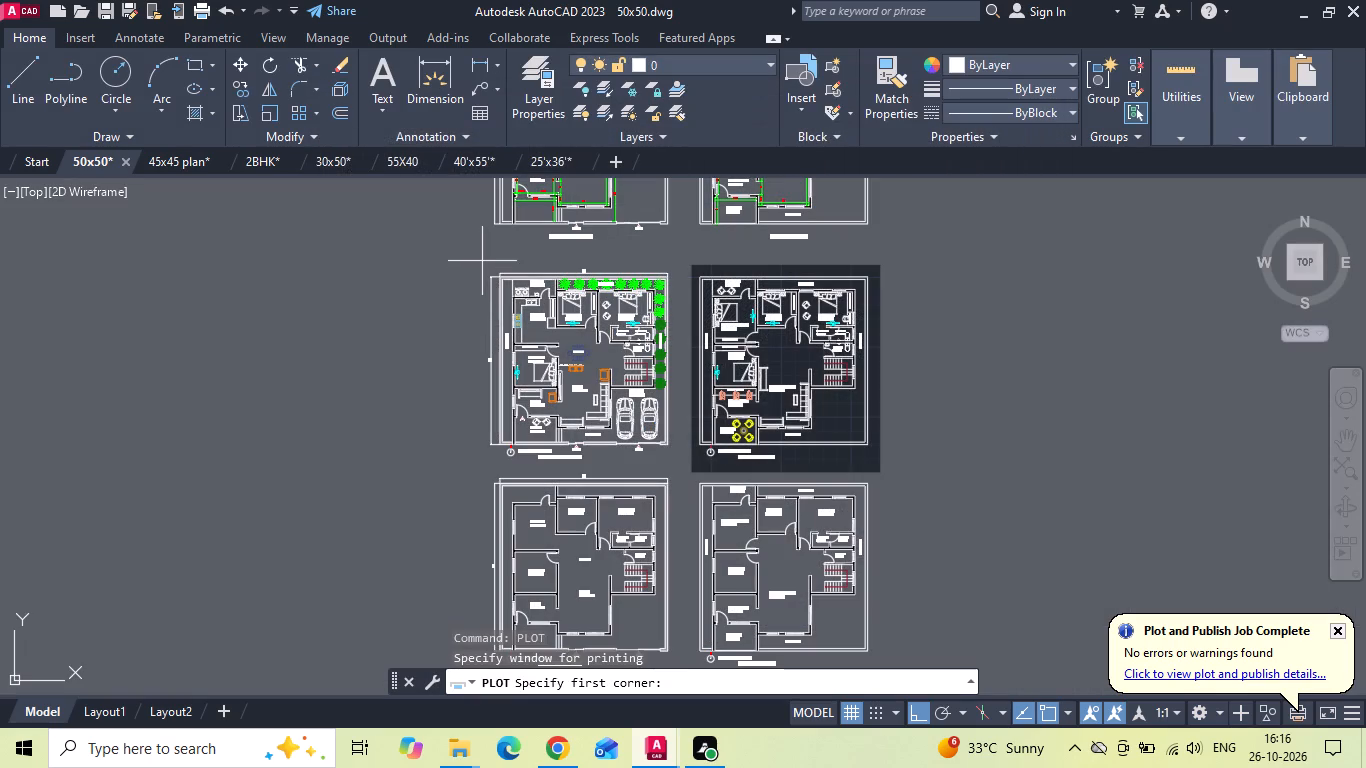
click(482, 259)
middle_drag(938, 608, 918, 543)
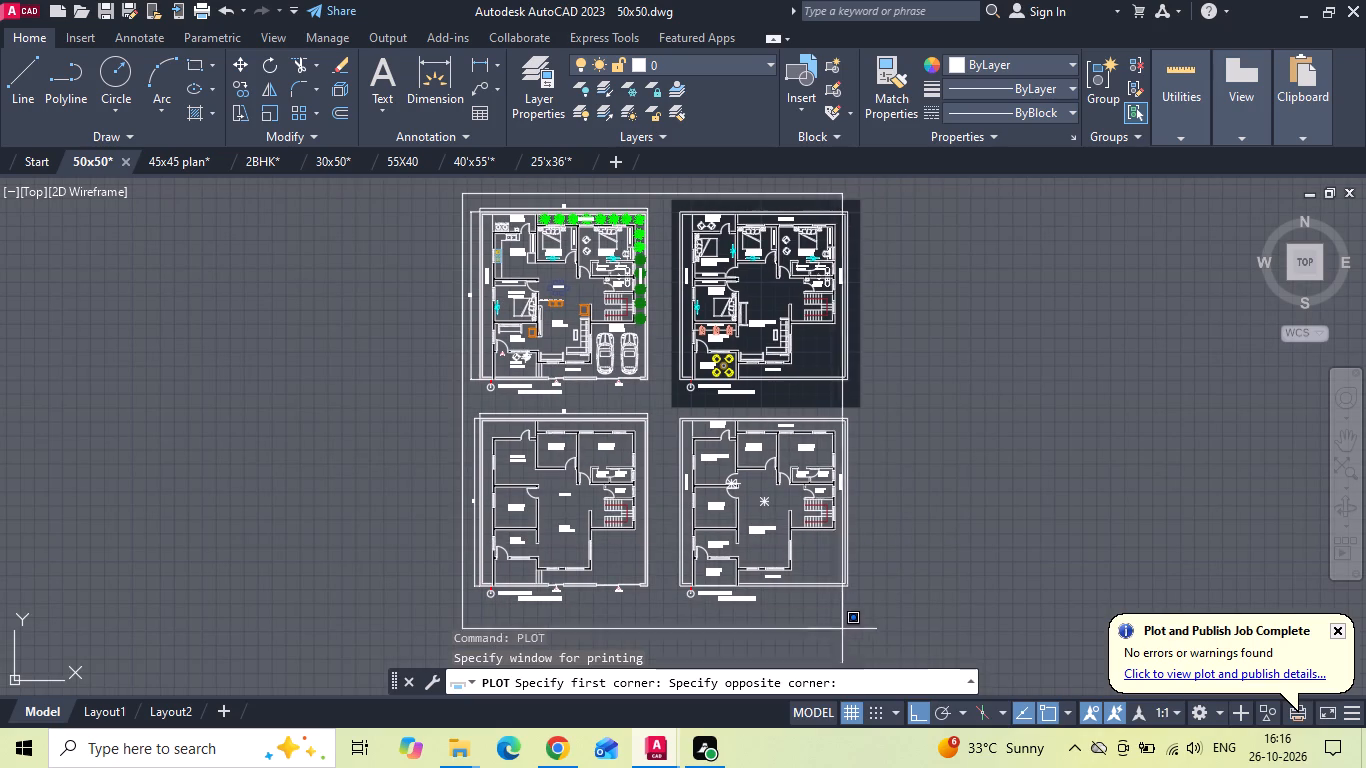
click(879, 618)
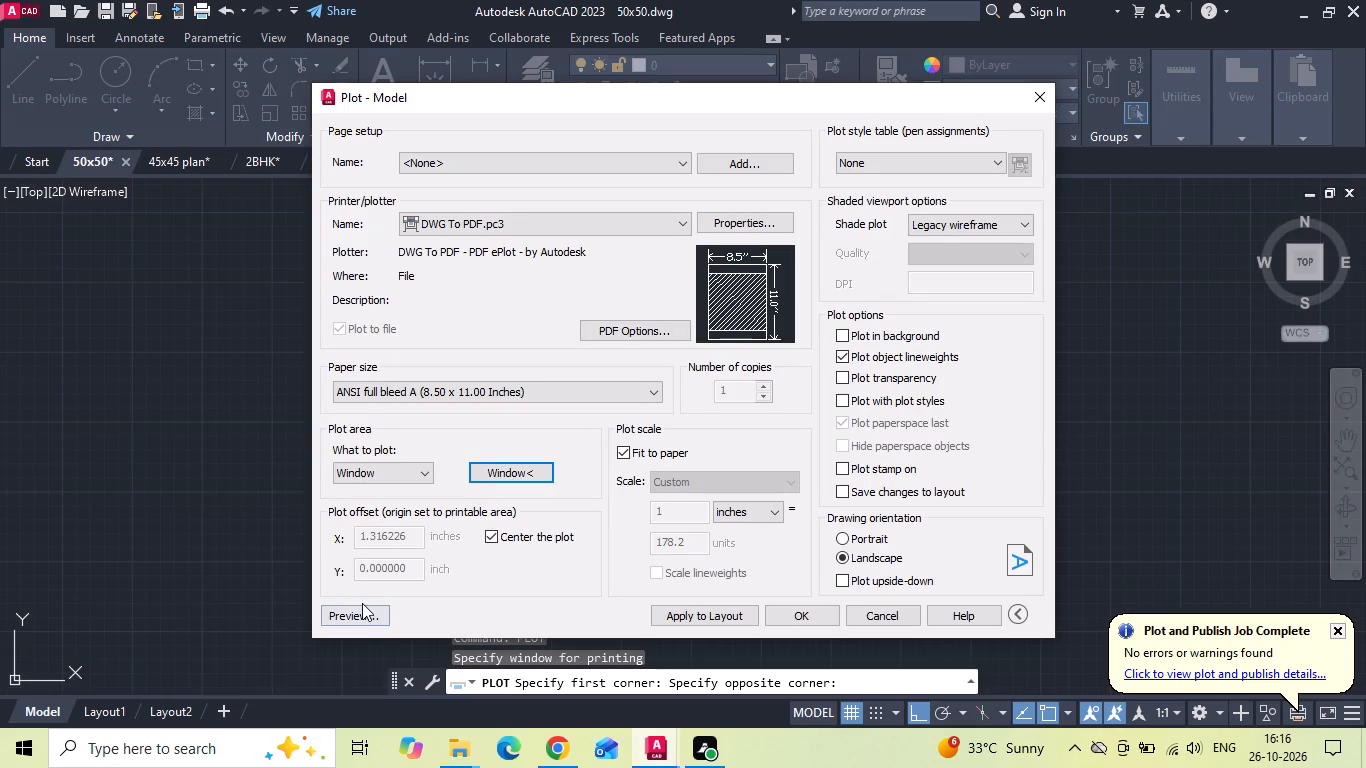
click(360, 609)
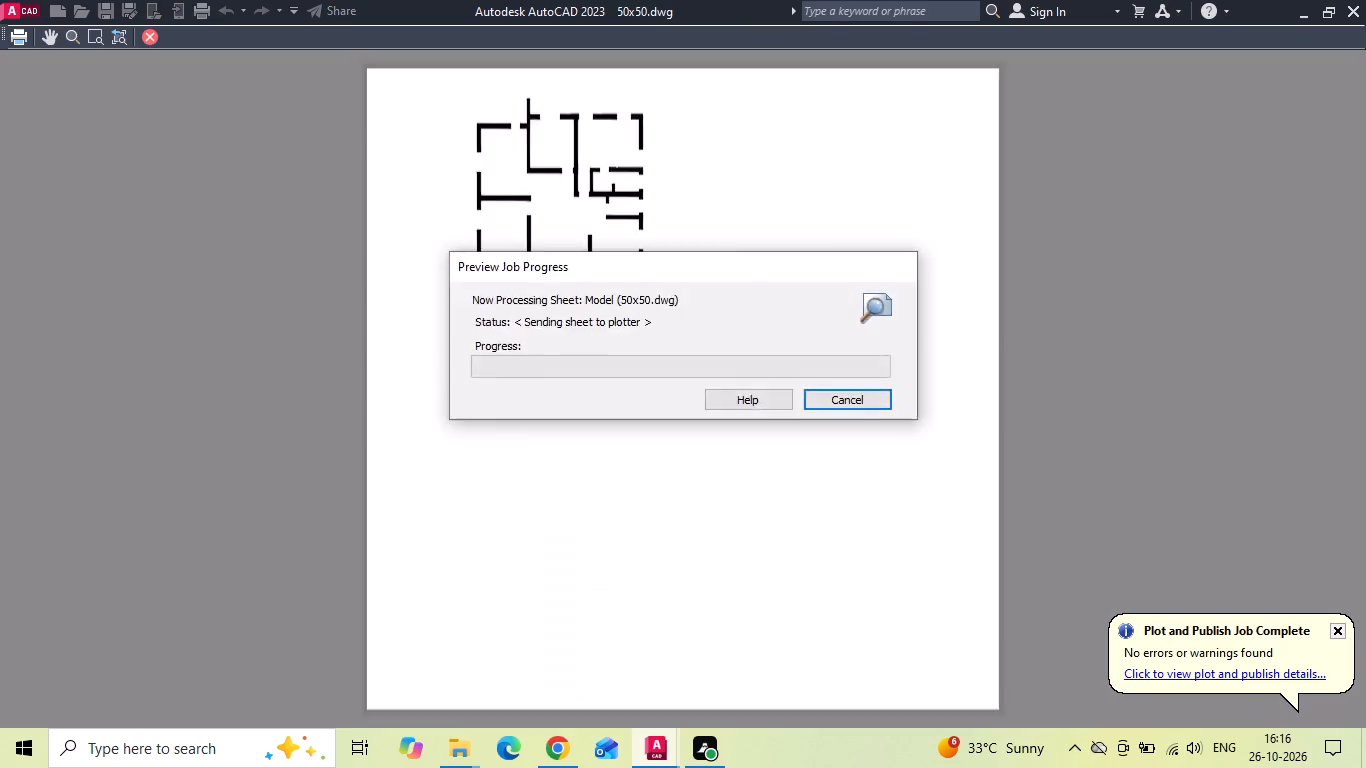
key(Return)
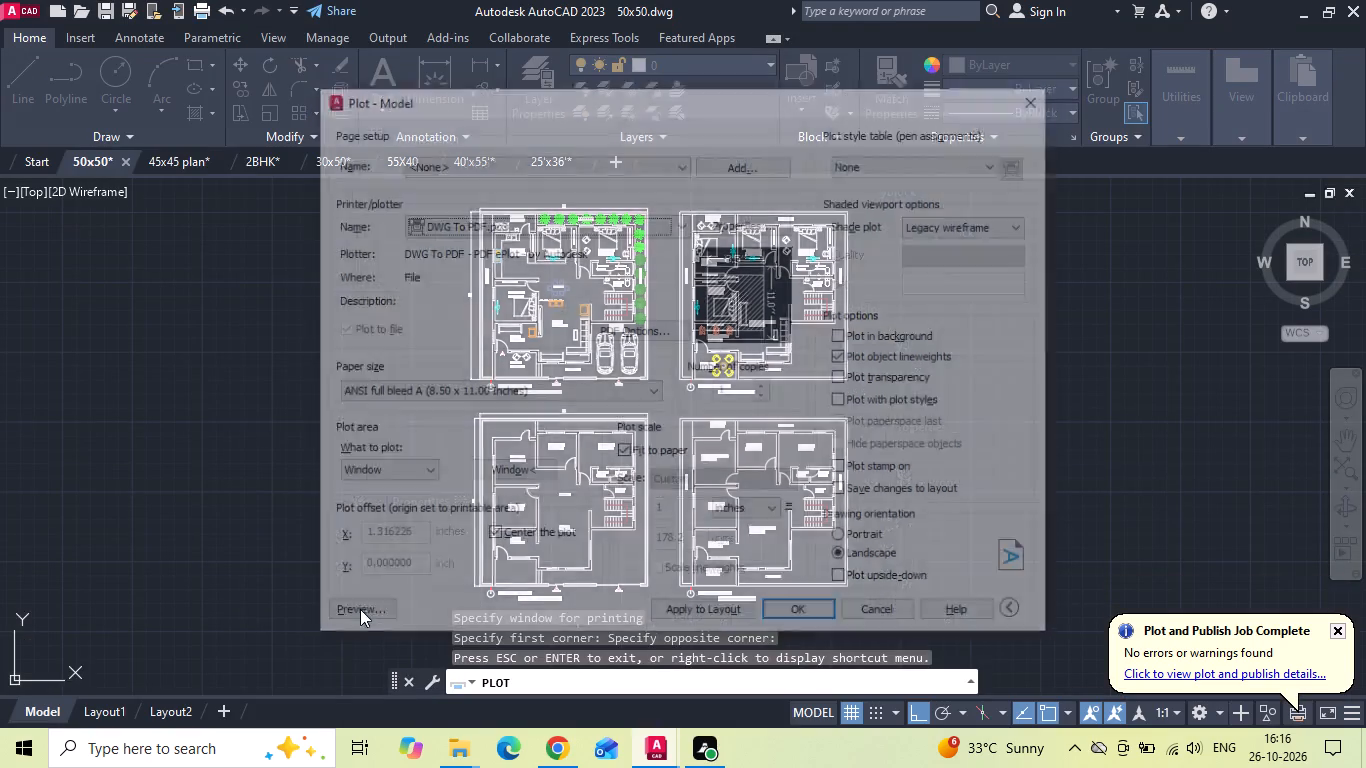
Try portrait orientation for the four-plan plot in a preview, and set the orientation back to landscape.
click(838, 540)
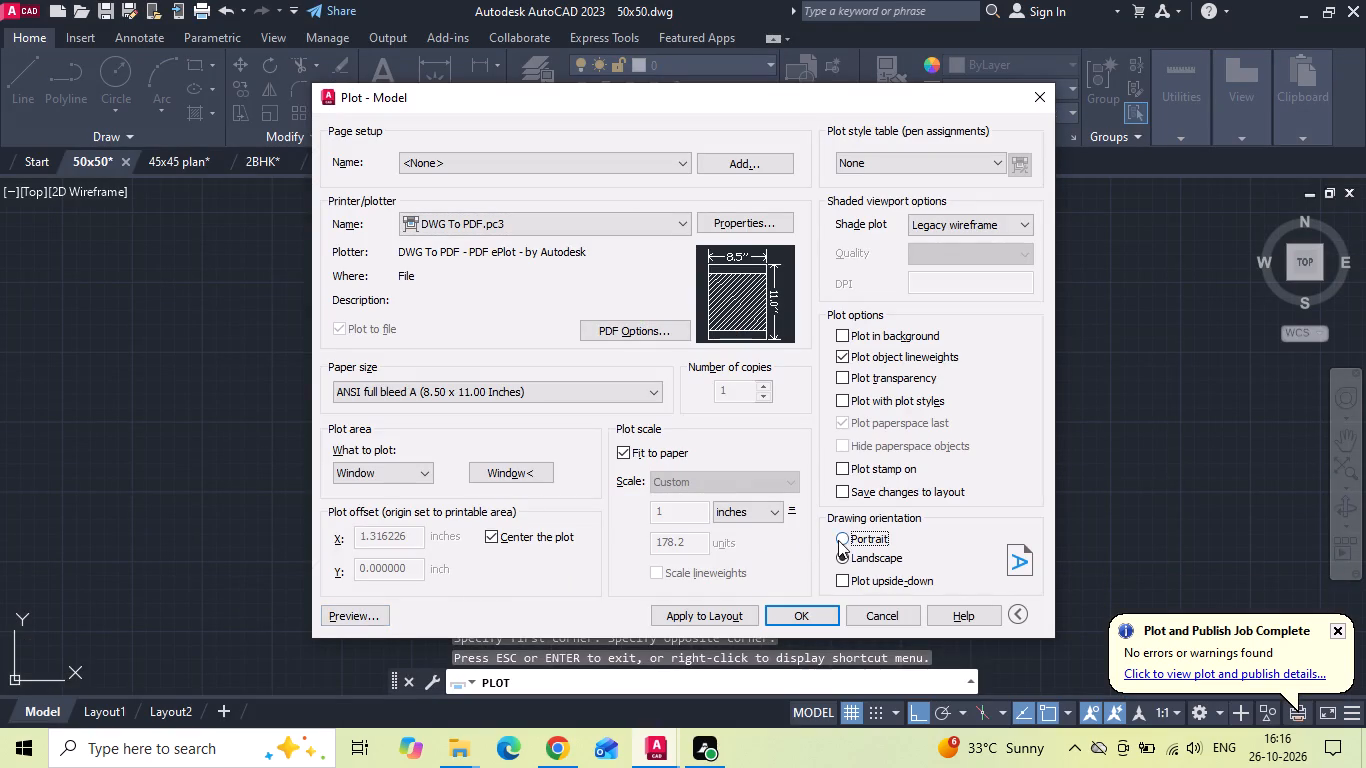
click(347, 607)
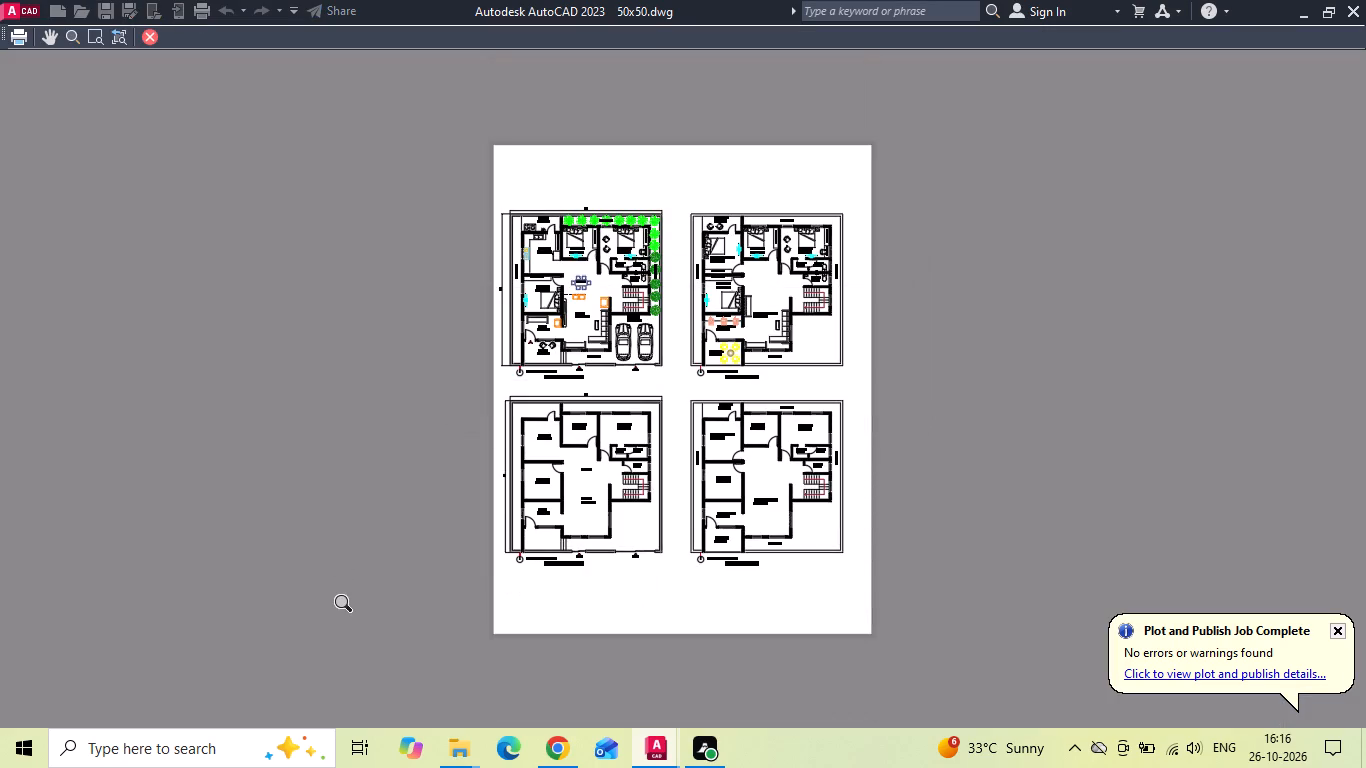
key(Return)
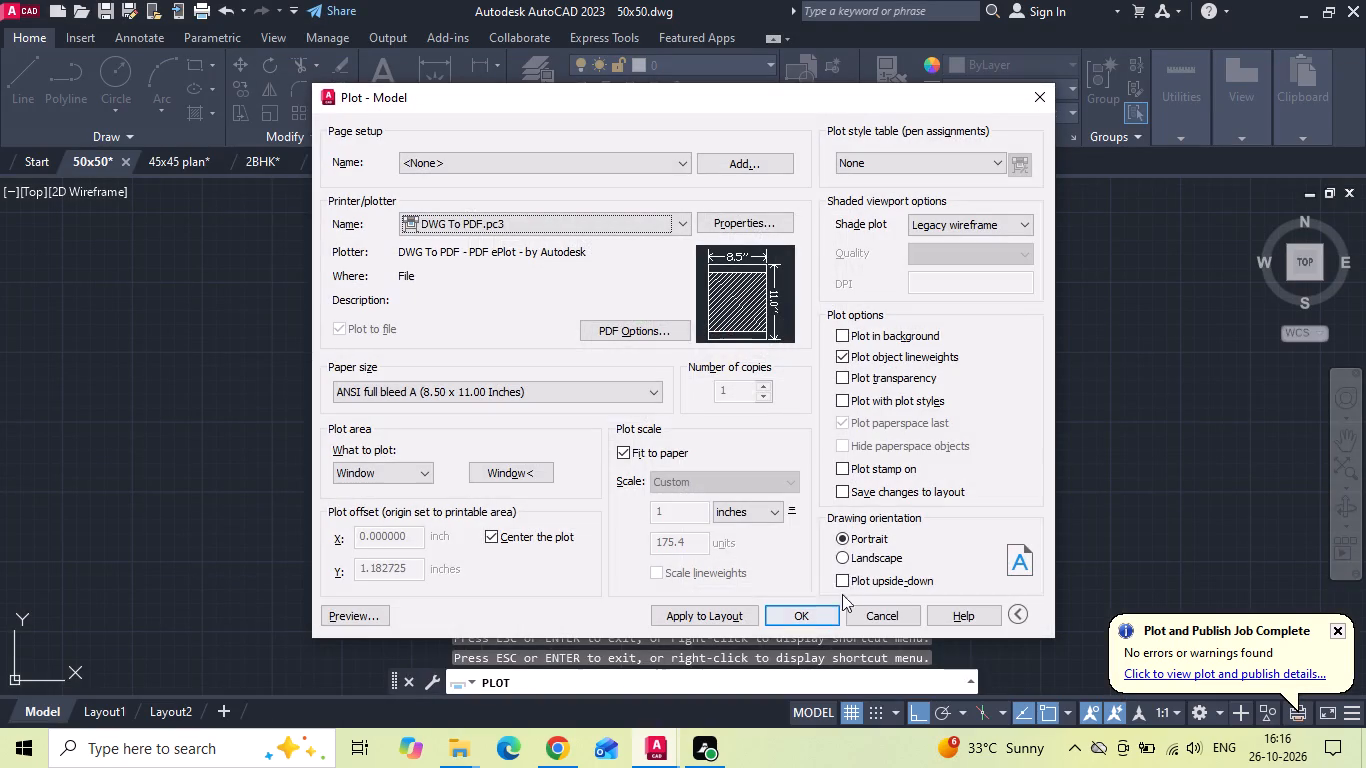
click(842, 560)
Plot the four windowed plans to a PDF named "50x50" in the 26102026 folder and close the opened PDF.
click(826, 622)
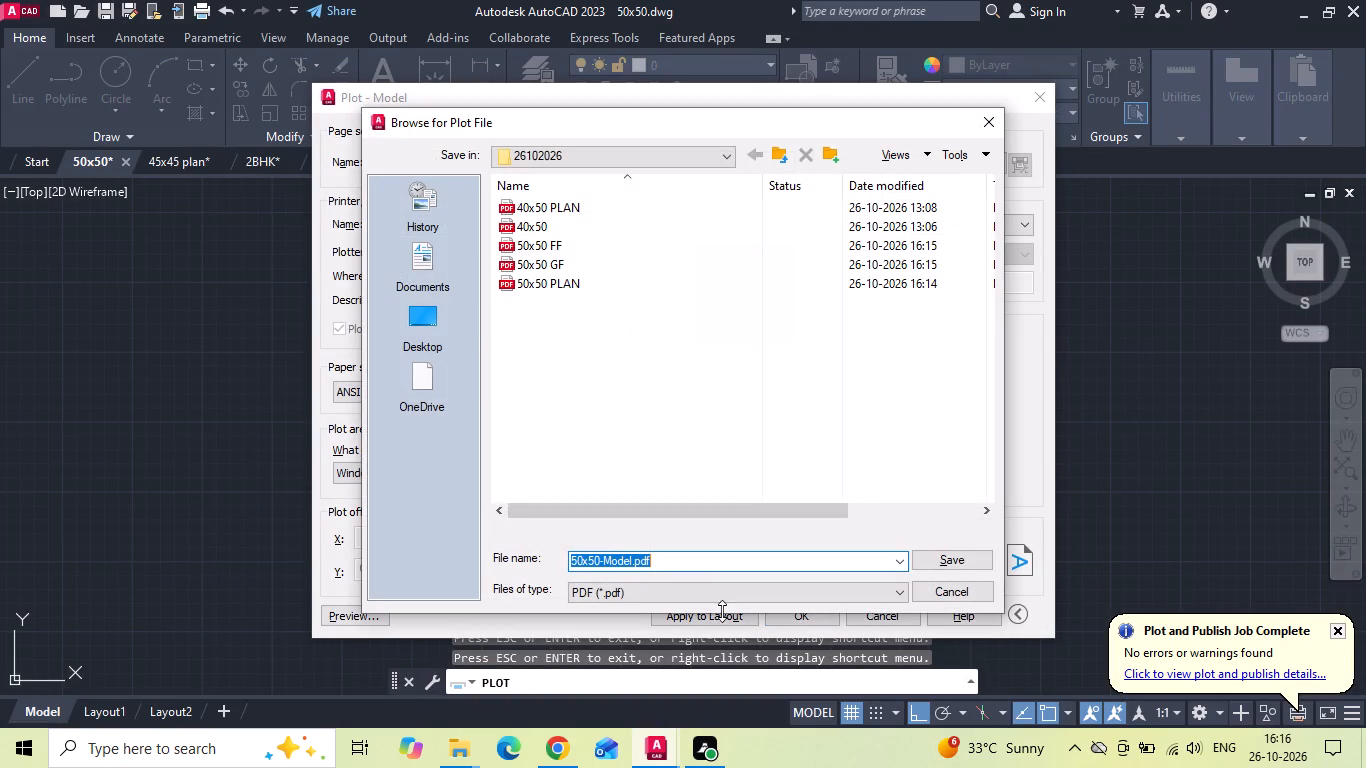
click(701, 555)
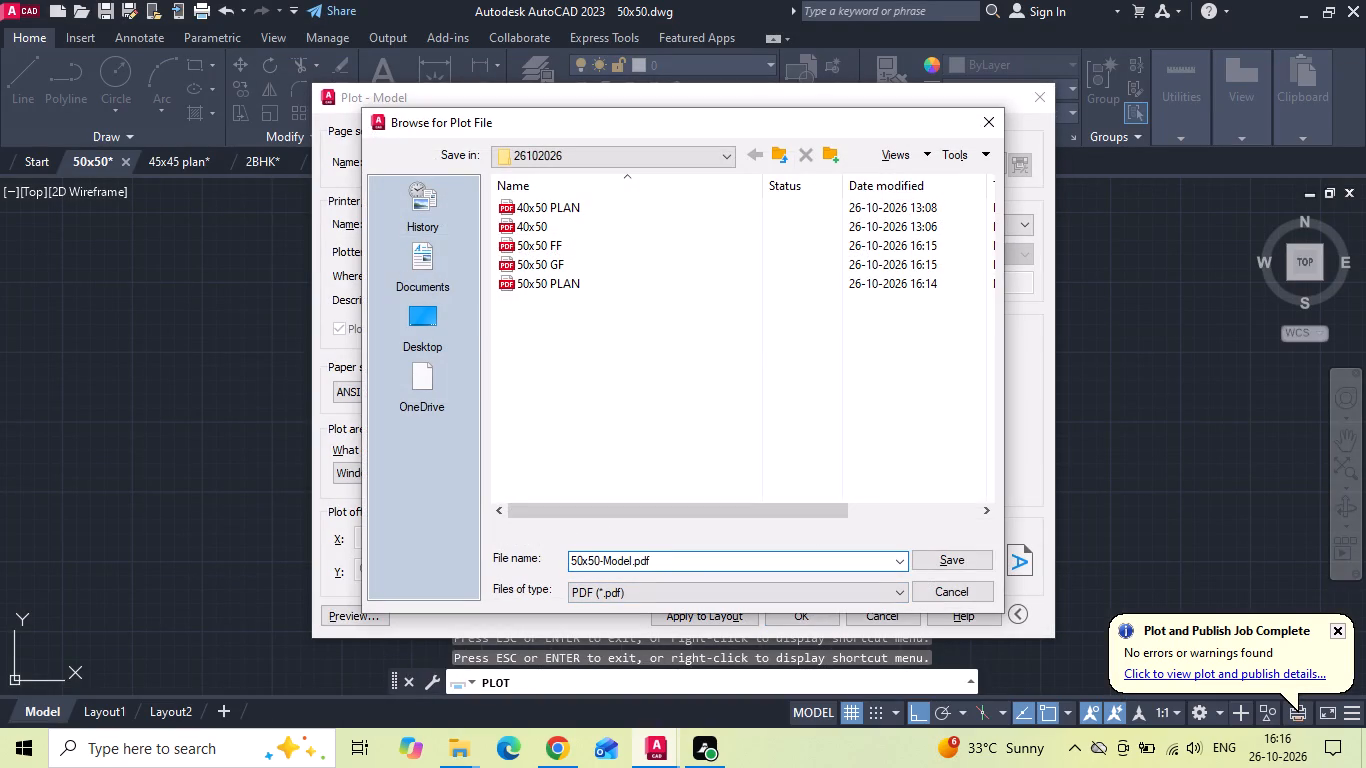
key(BackSpace)
key(BackSpace)
key(BackSpace)
key(BackSpace)
key(BackSpace)
key(BackSpace)
key(BackSpace)
key(BackSpace)
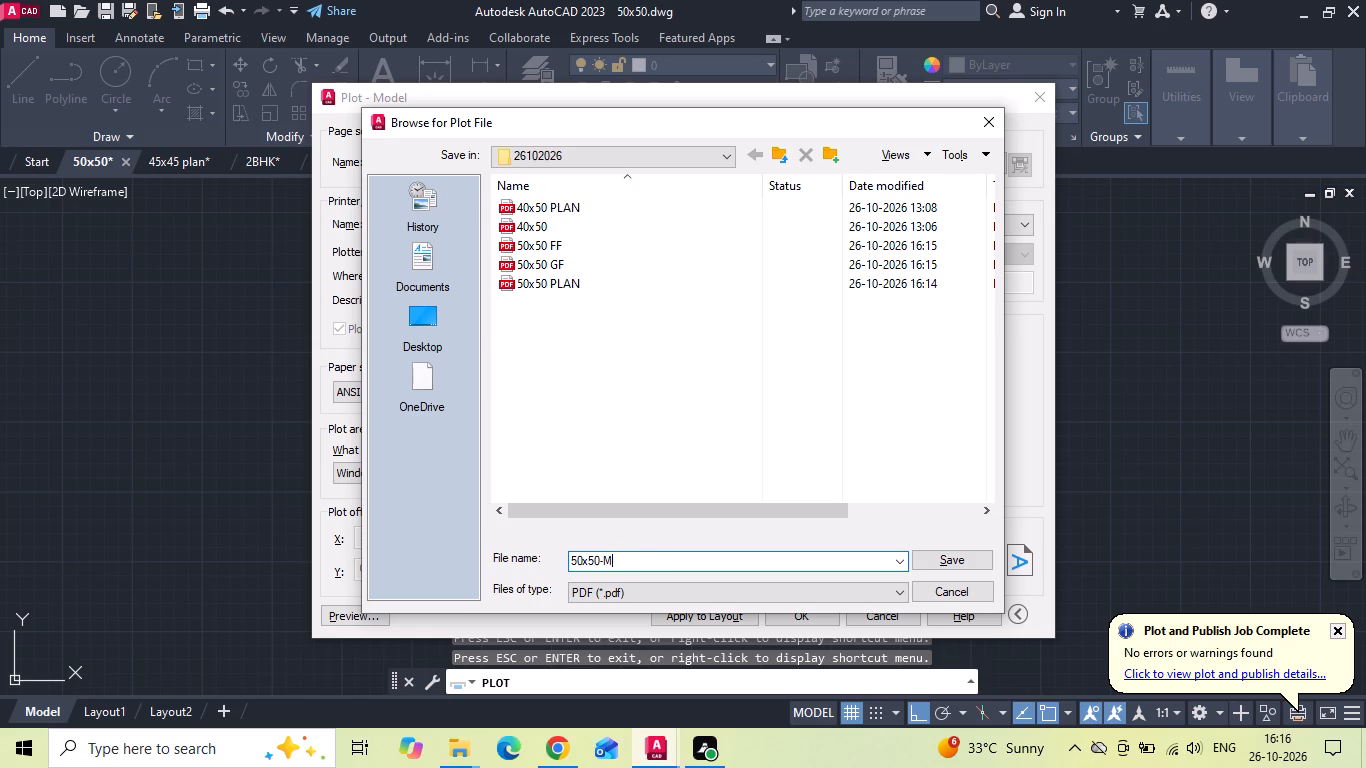
key(BackSpace)
key(BackSpace)
key(Return)
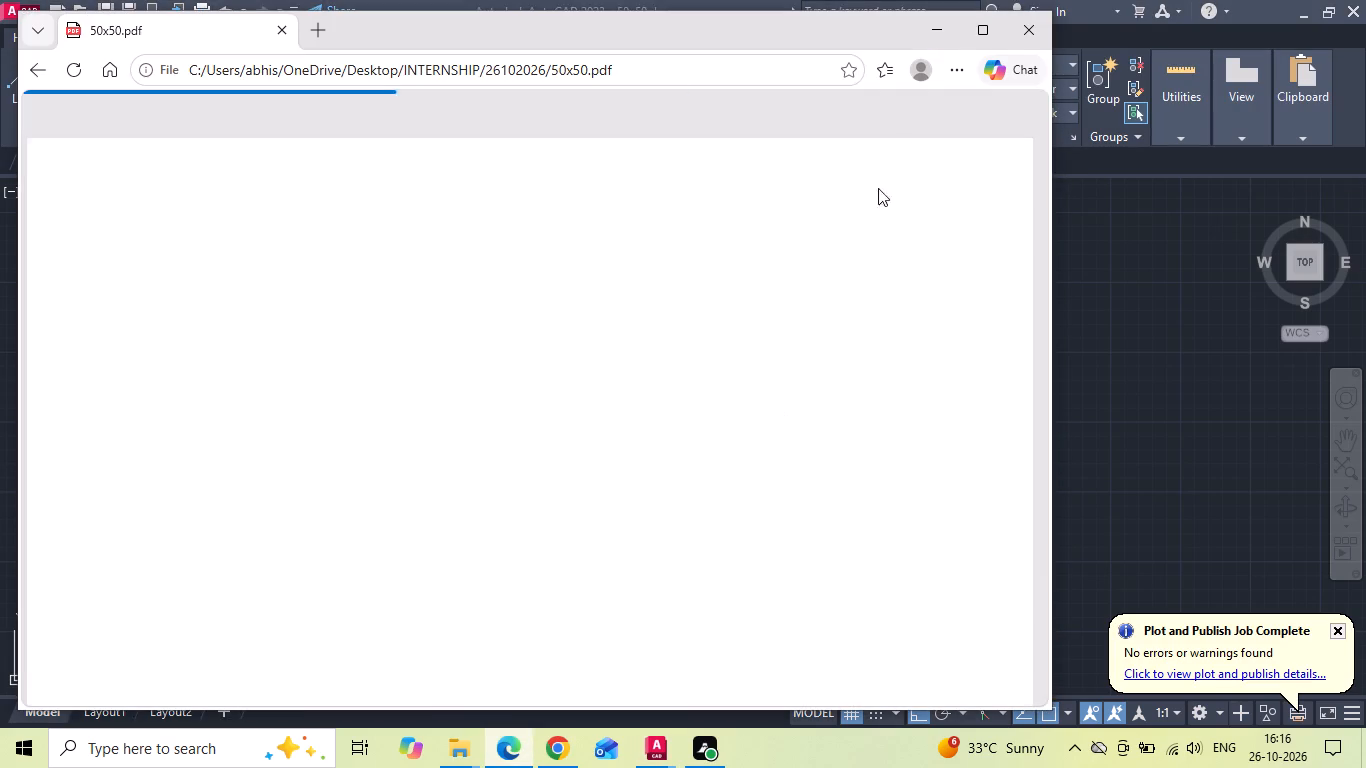
click(1022, 24)
Start a single-sheet plot with the previous plot's settings in portrait orientation, window all six 50x50 plans, and preview it.
text(PLOT)
key(space)
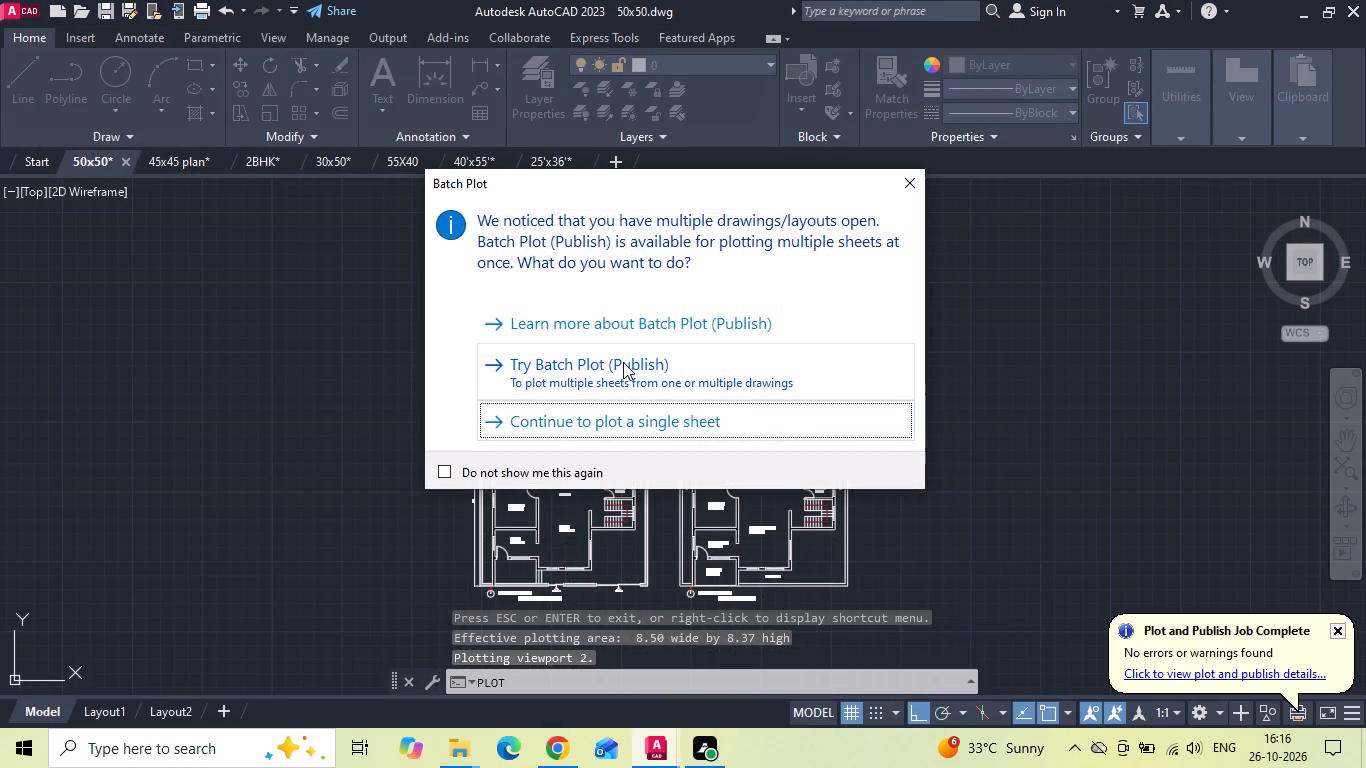
click(603, 427)
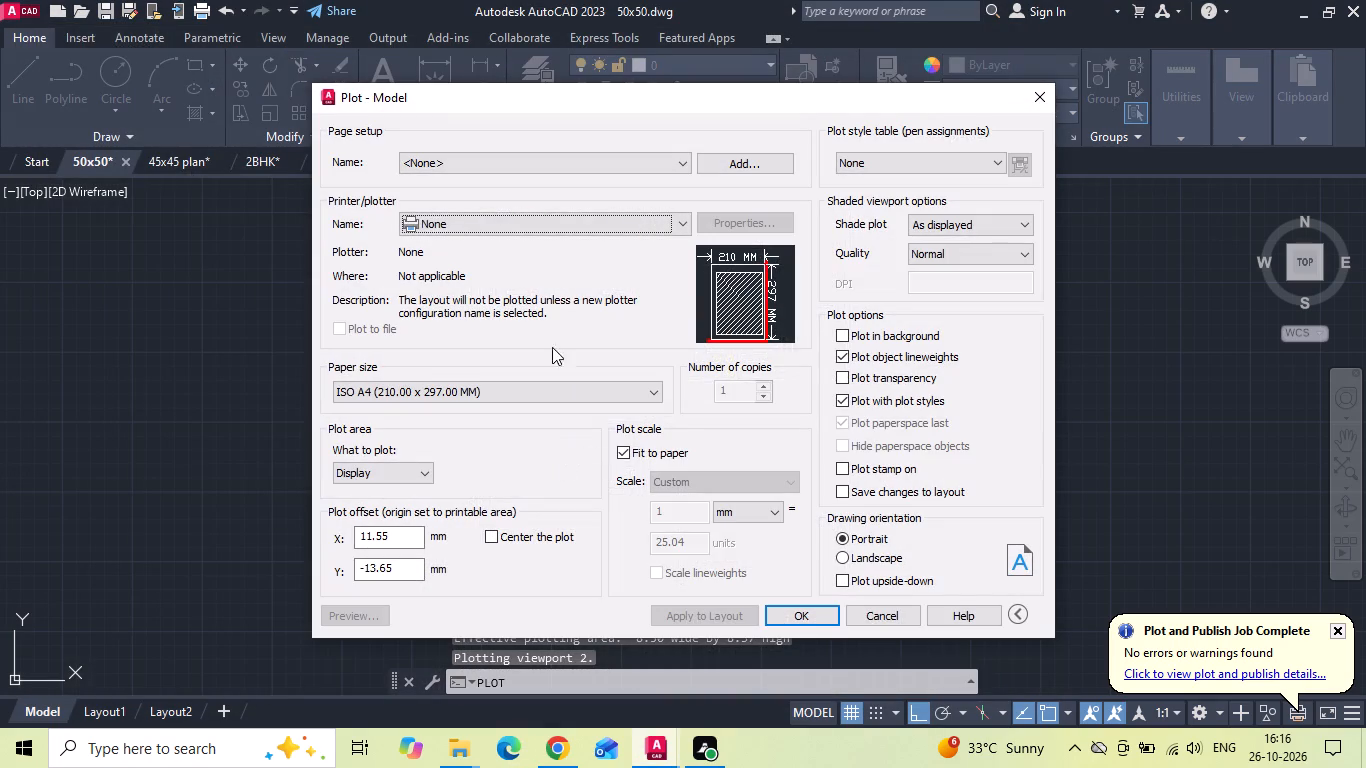
click(480, 173)
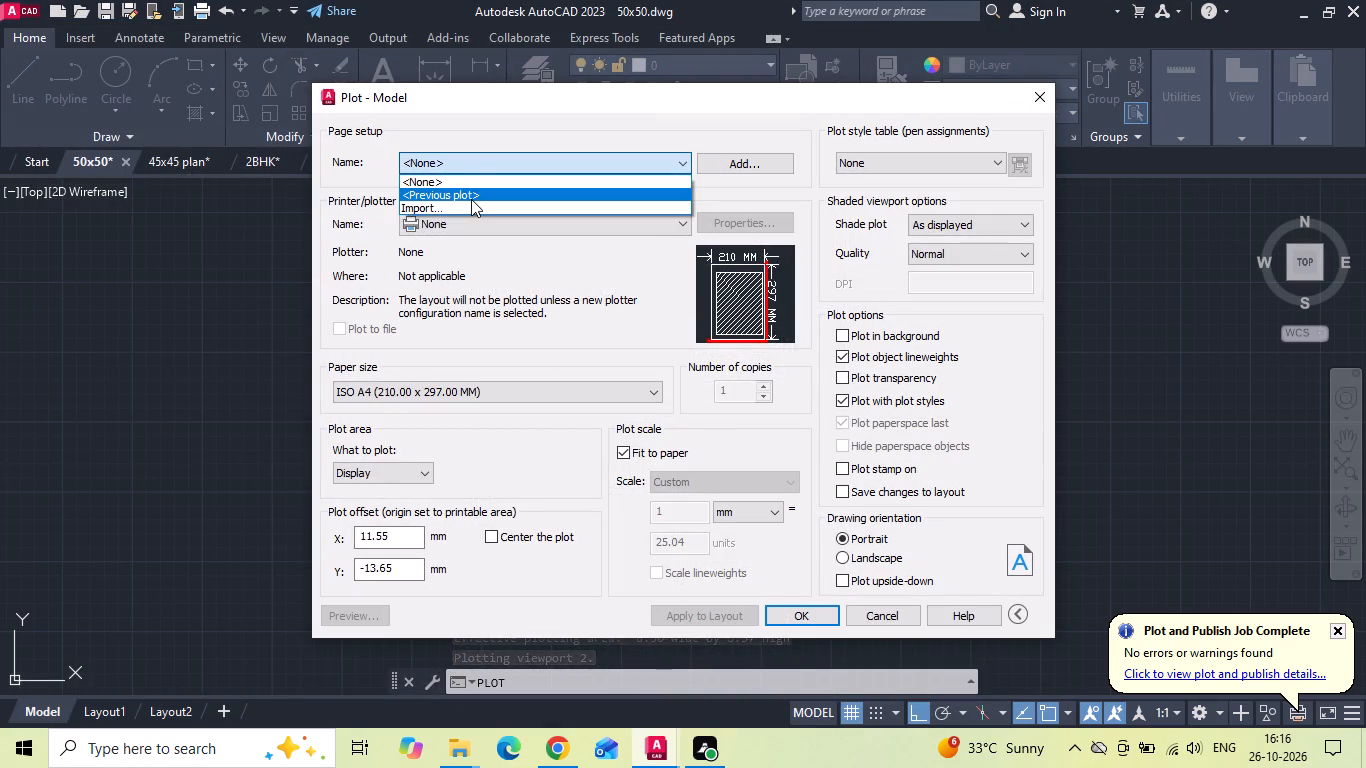
click(471, 199)
click(837, 537)
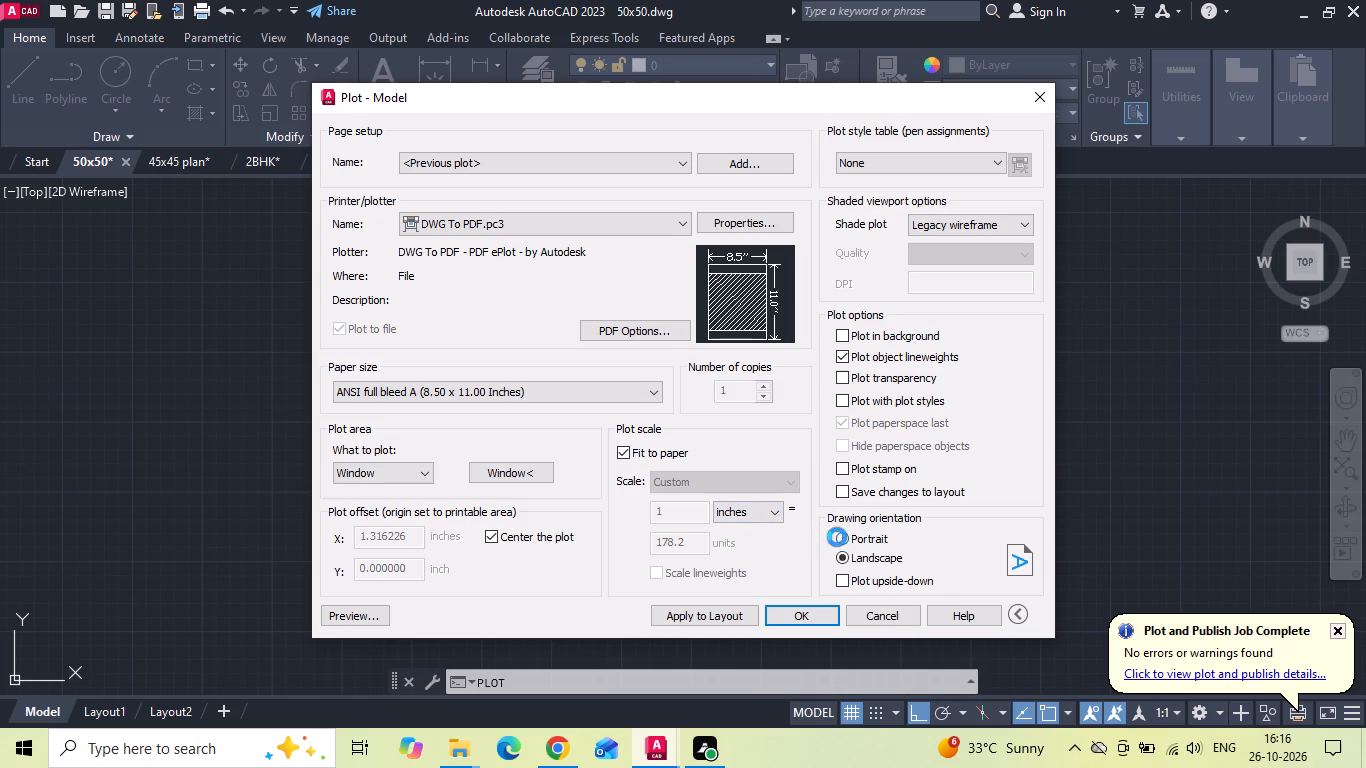
click(496, 473)
scroll(493, 471, down, 2)
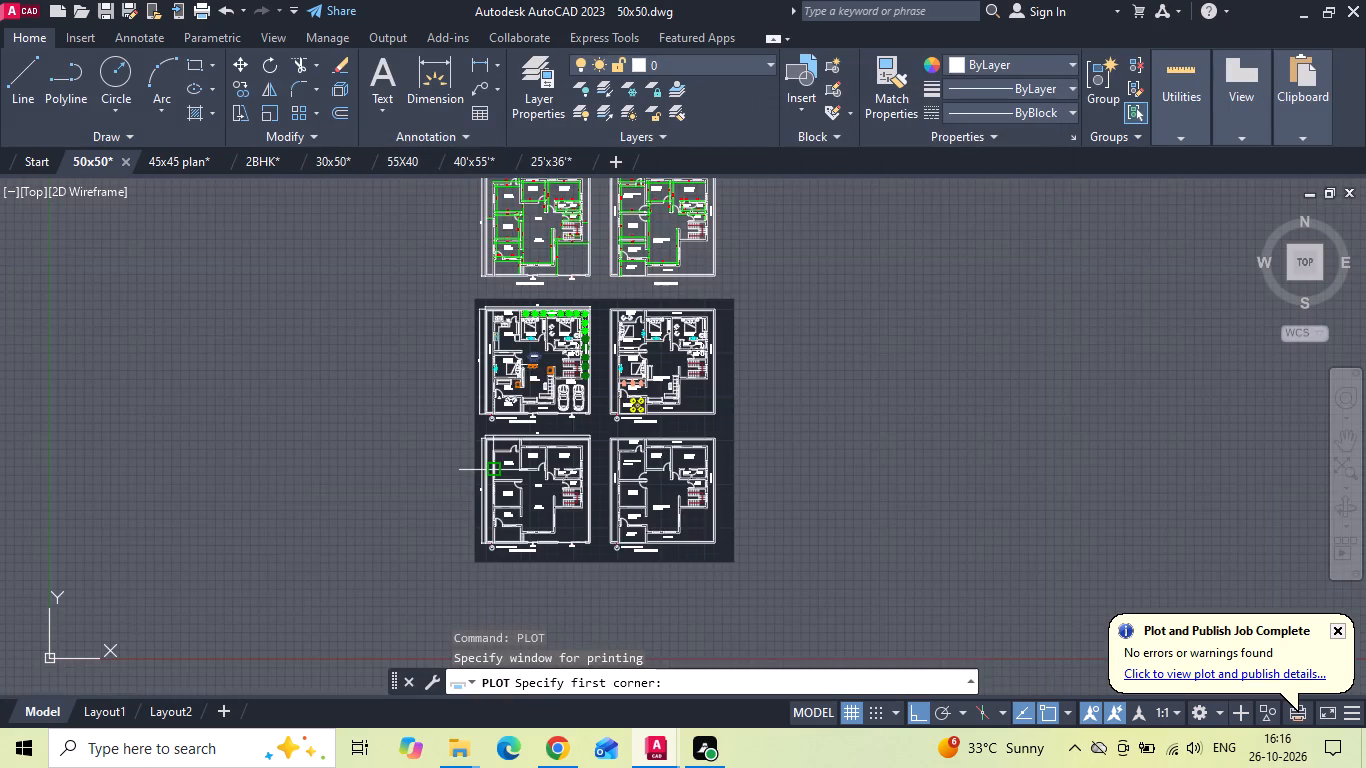
scroll(490, 471, down, 1)
click(477, 268)
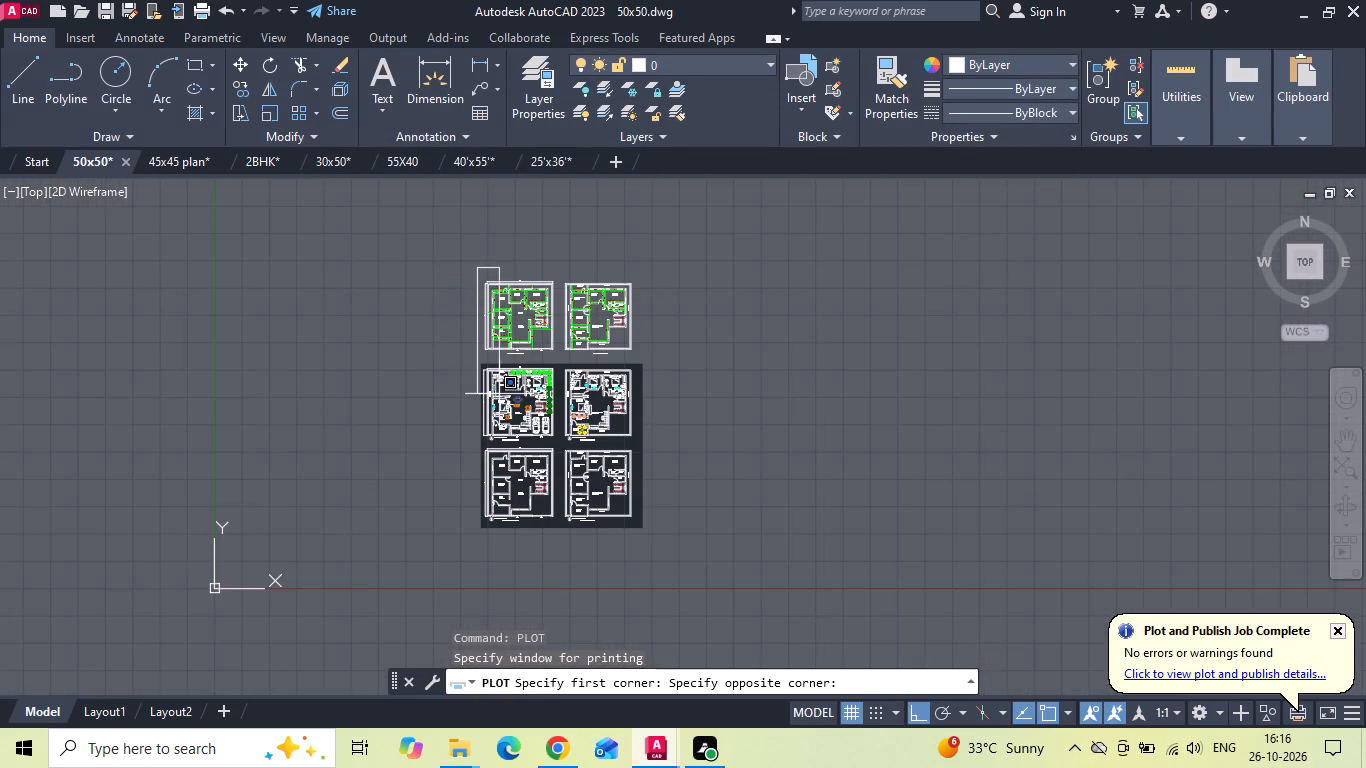
click(643, 538)
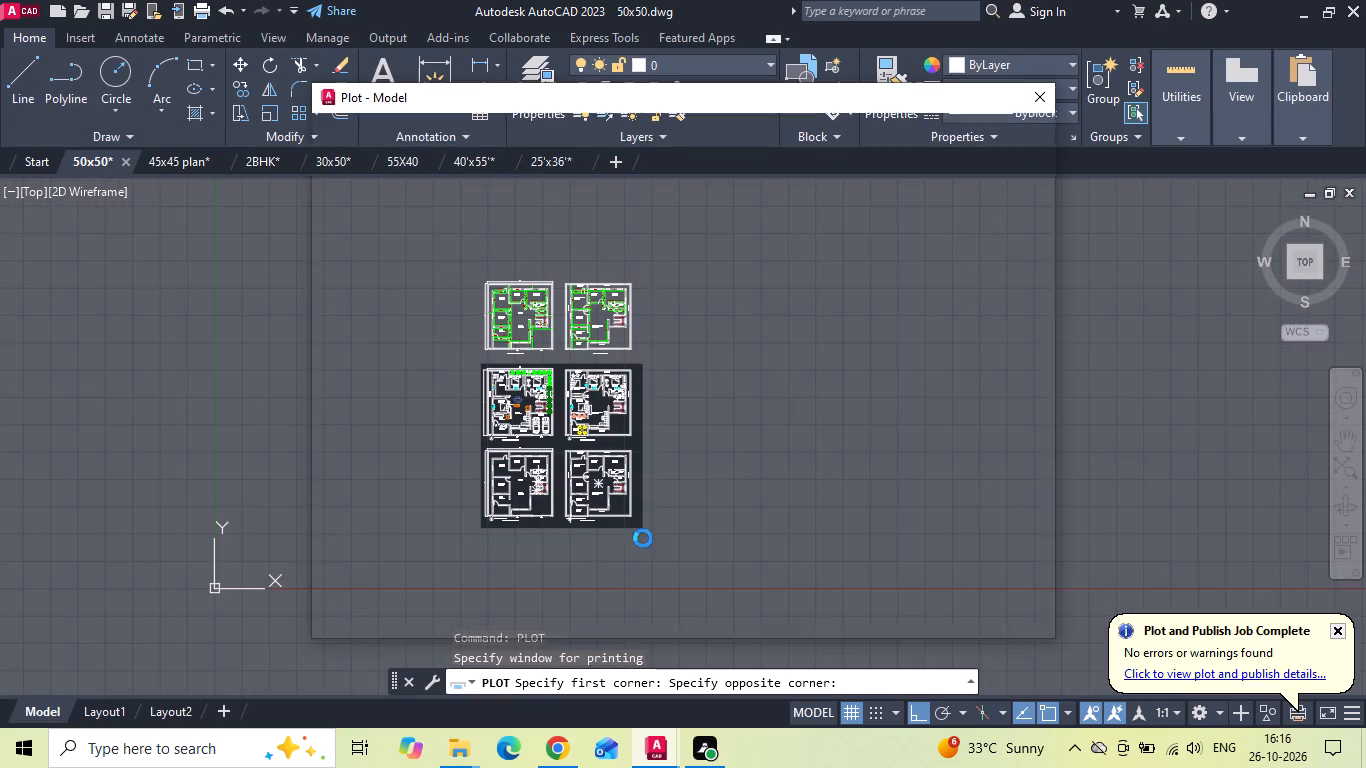
click(372, 613)
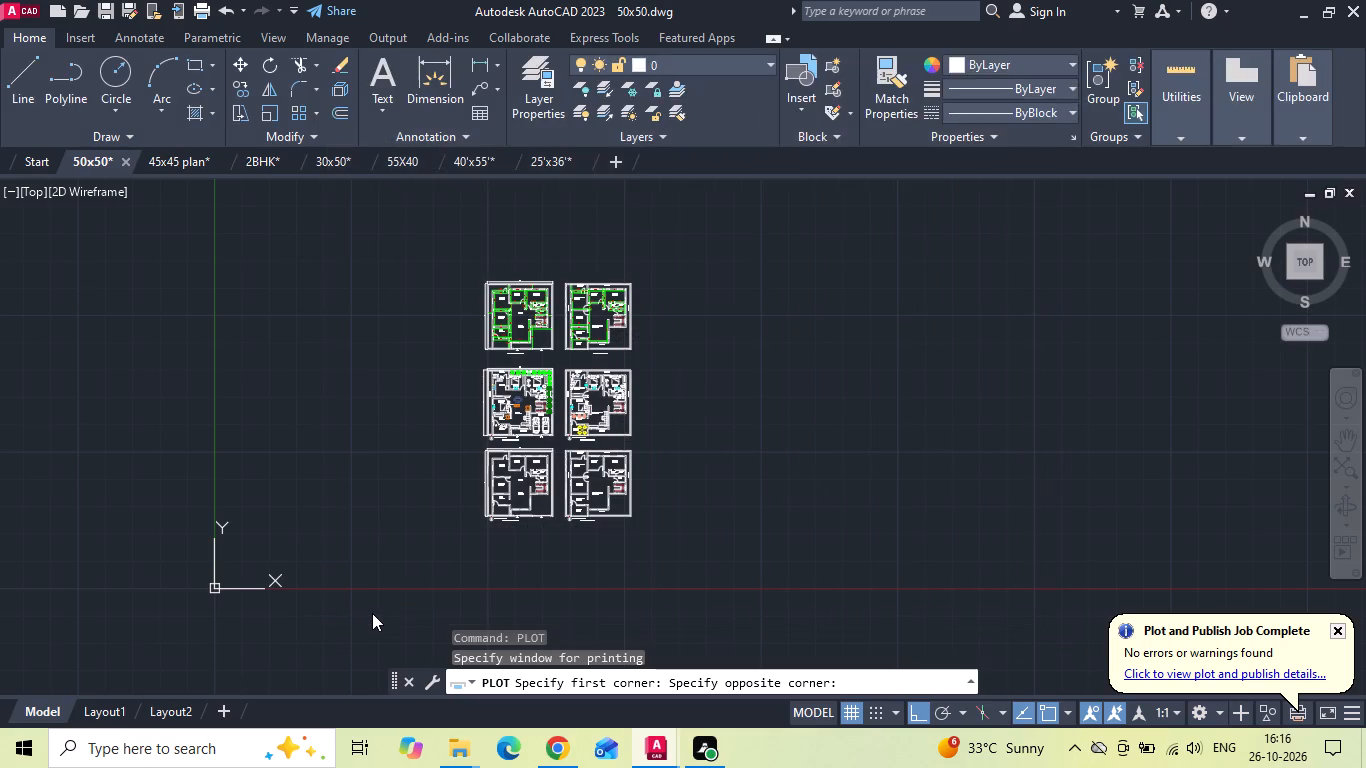
key(Return)
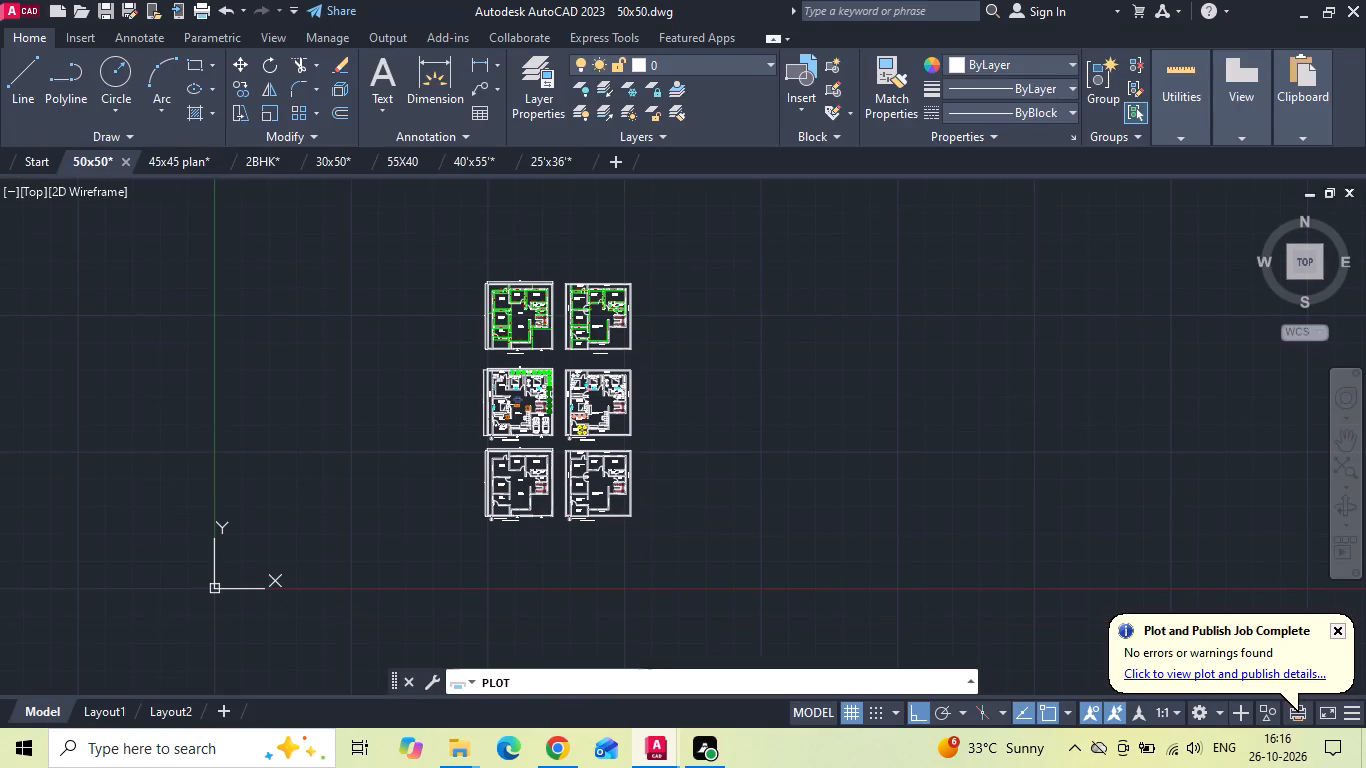
Plot the six windowed plans to a PDF named "50x50 DETAIL PLAN" in the 26102026 folder.
click(804, 616)
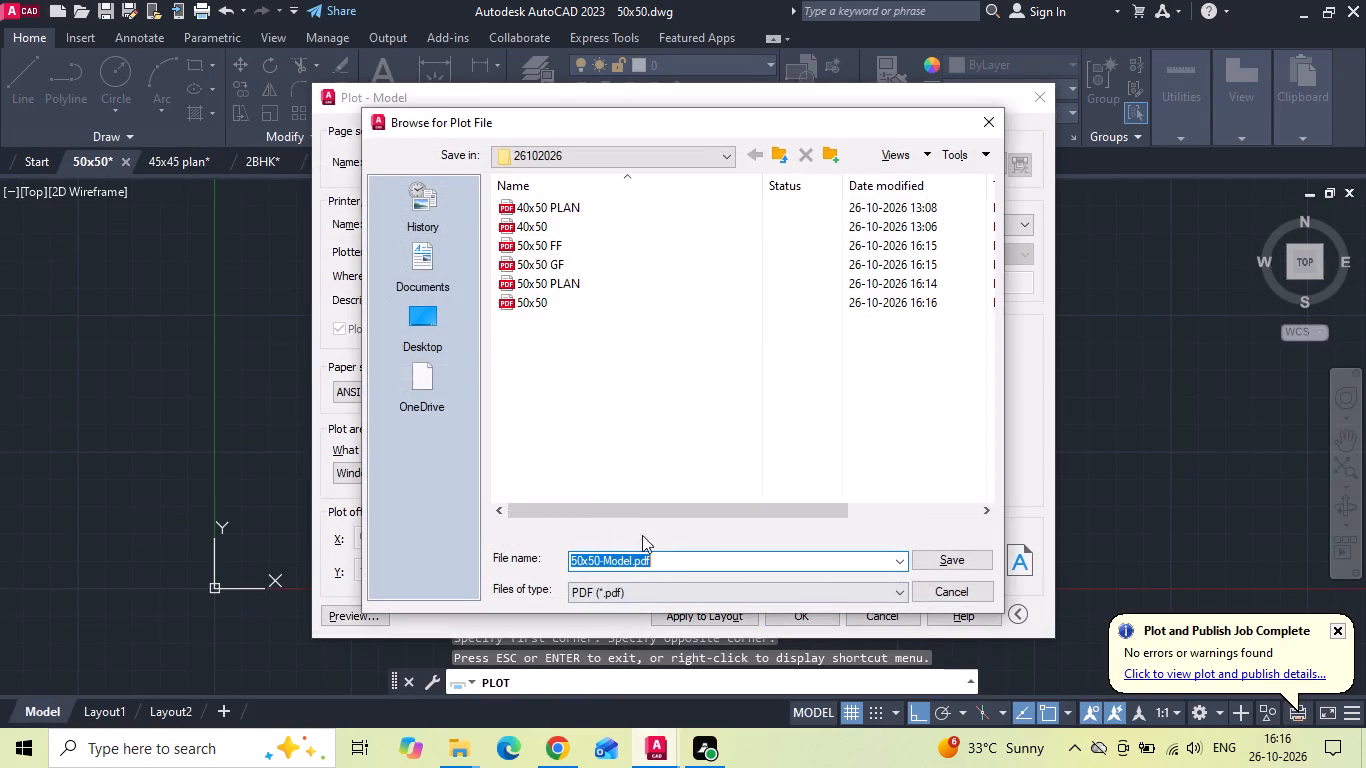
click(680, 564)
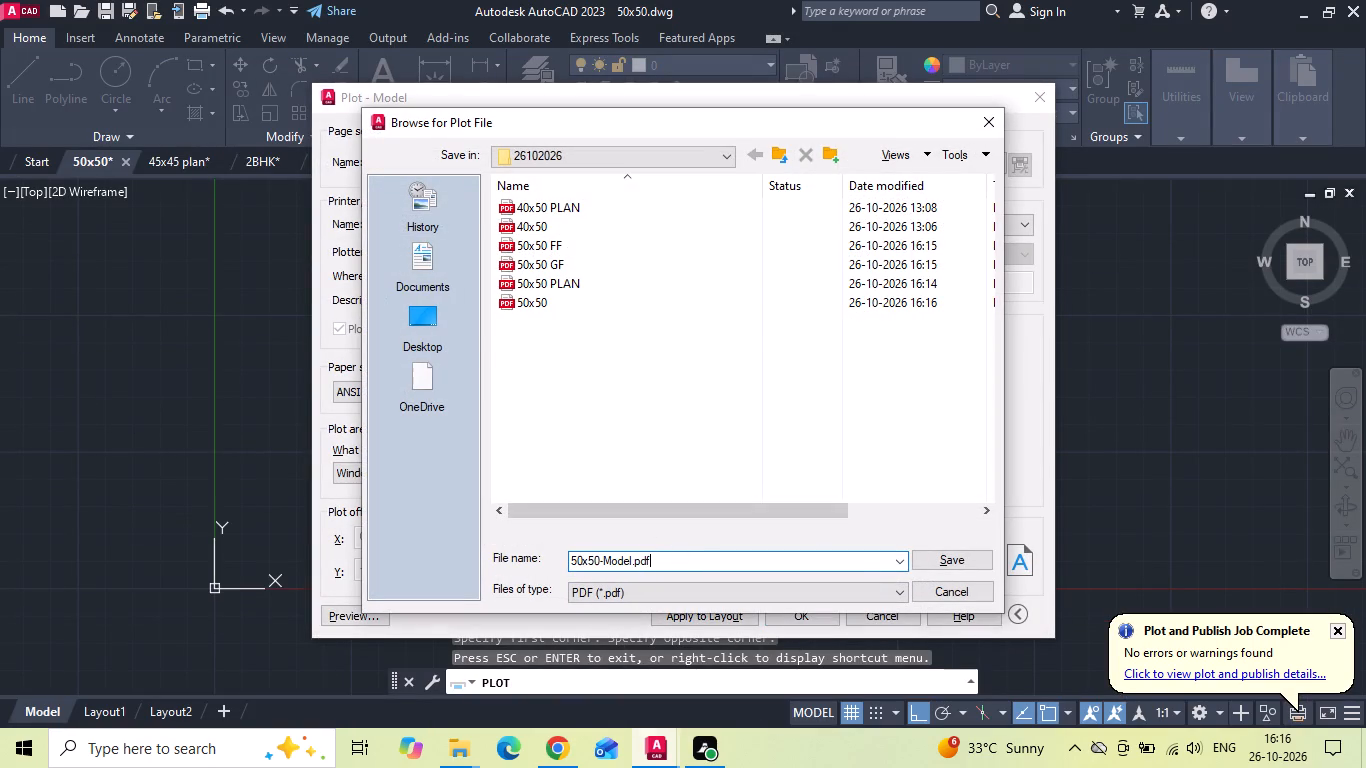
key(BackSpace)
key(BackSpace)
key(BackSpace)
key(BackSpace)
key(BackSpace)
key(BackSpace)
key(BackSpace)
key(BackSpace)
key(BackSpace)
key(BackSpace)
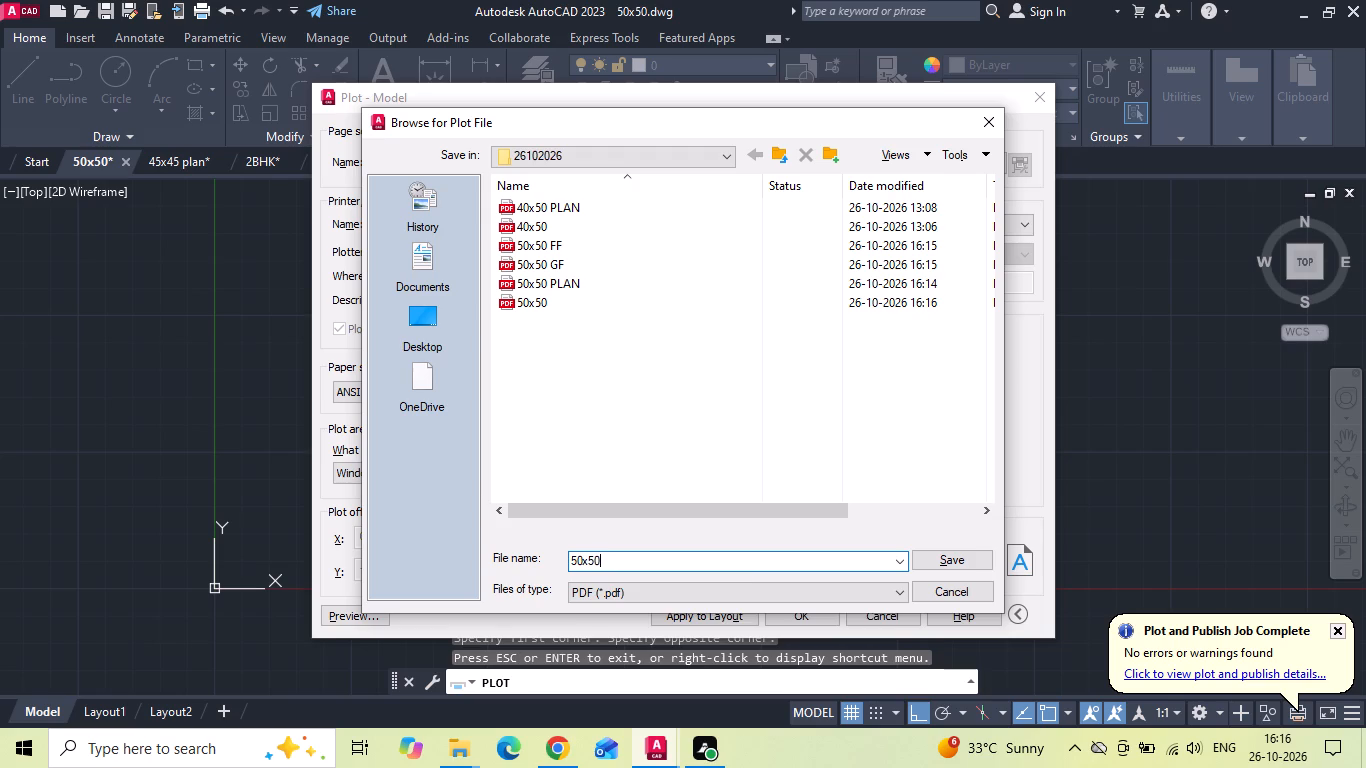
key(space)
text(DETA)
text(IL PL)
text(AN)
key(Return)
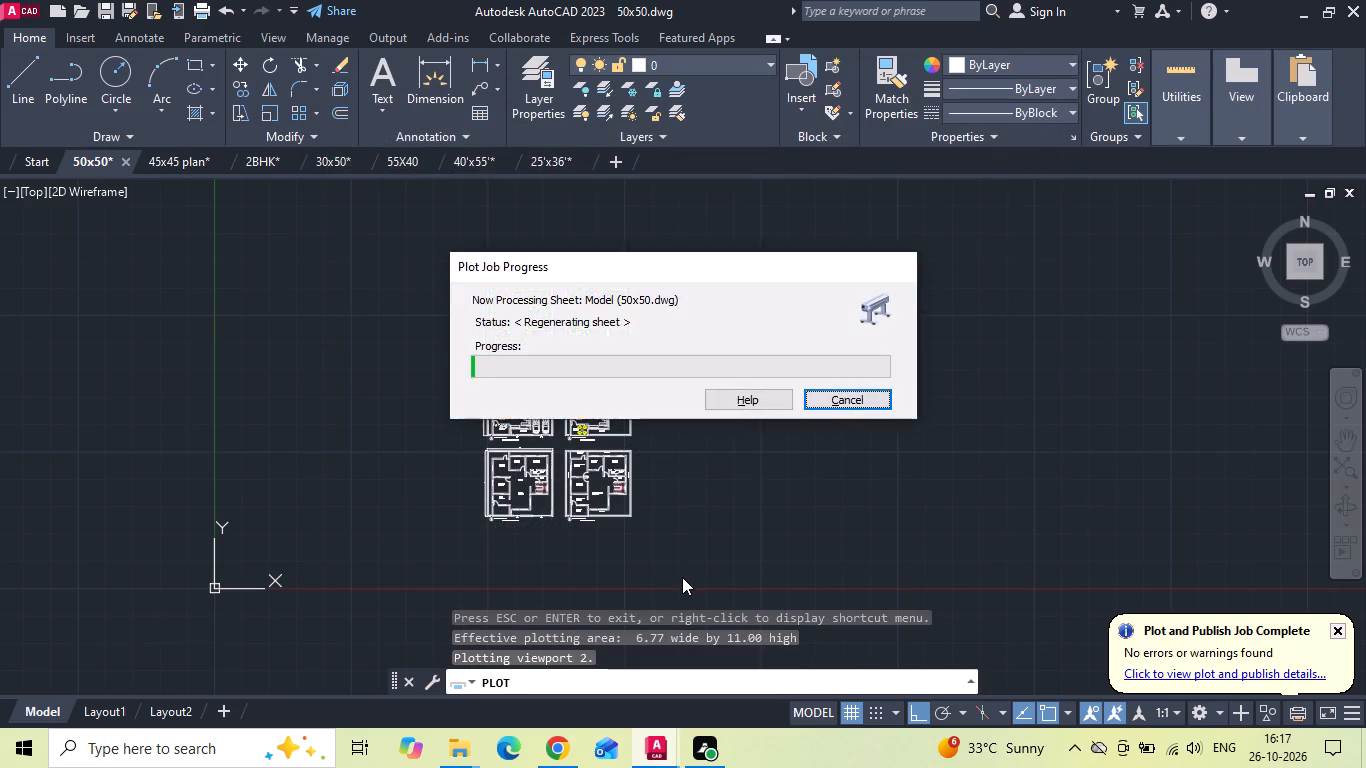